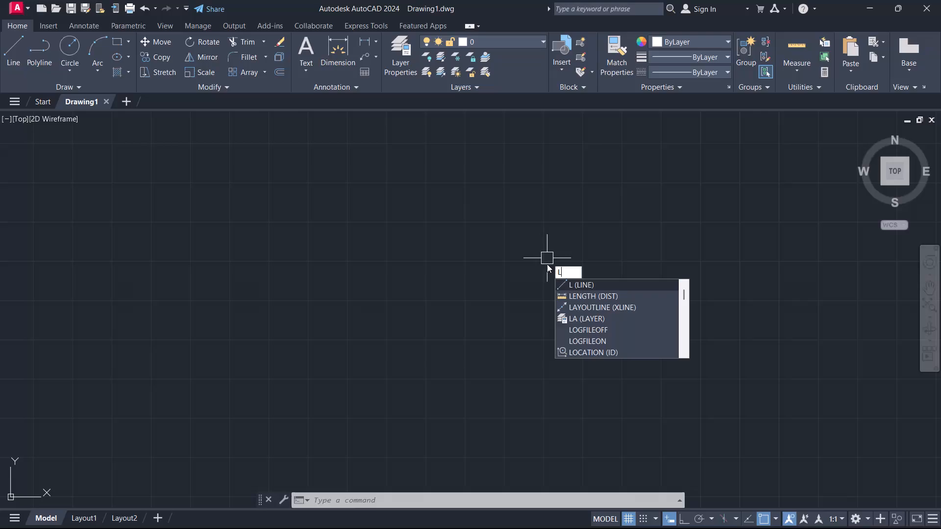
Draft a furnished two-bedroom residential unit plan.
Turn on command logging with LOGFILEON.
key(o)
key(g)
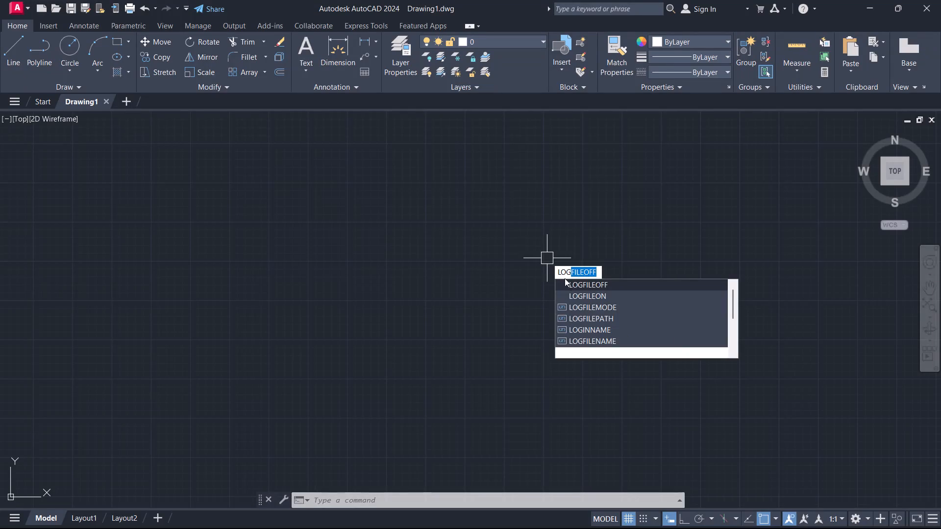
click(599, 297)
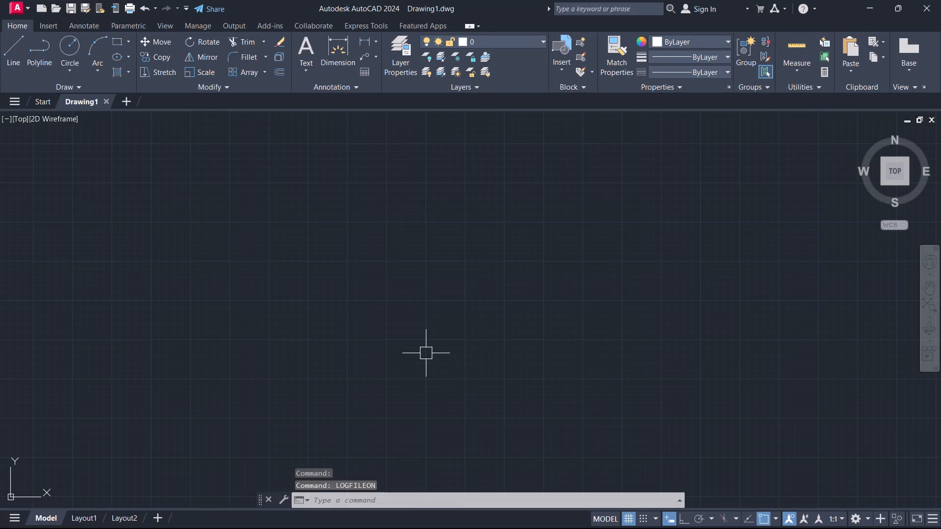
Configure the drawing units to Engineering length with 0'-0.0" precision and a millimetre insertion scale.
key(u)
key(n)
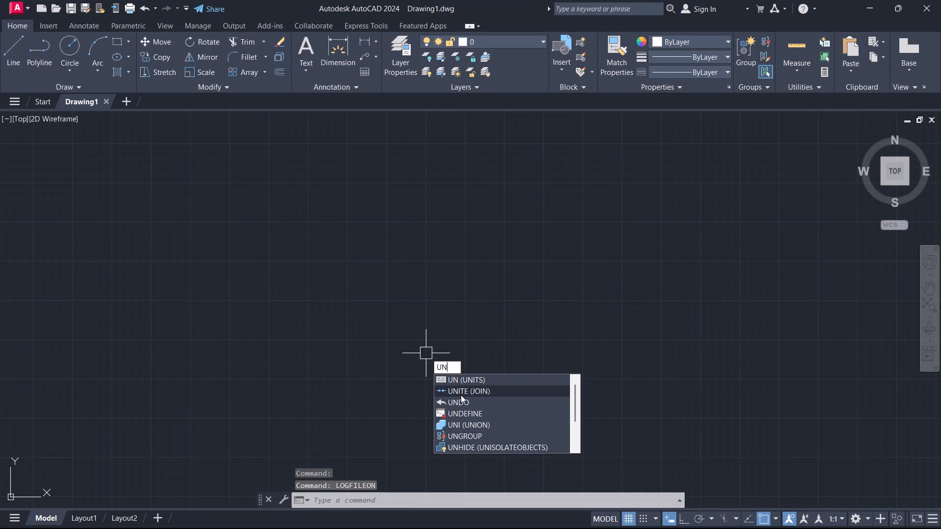
click(469, 381)
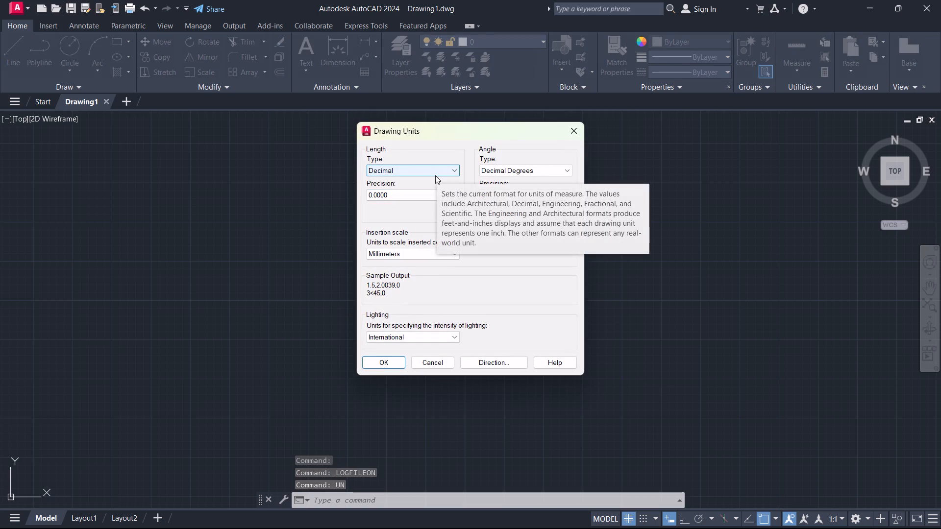
click(435, 176)
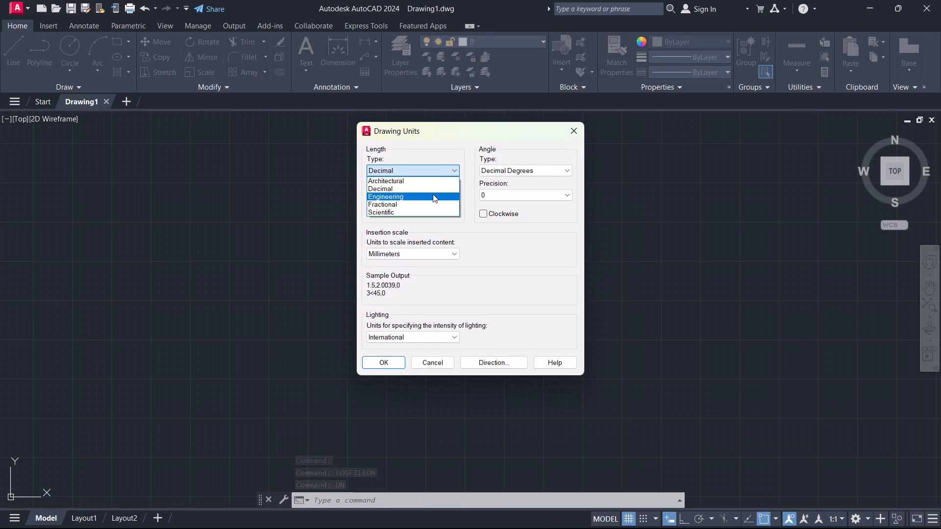
click(433, 197)
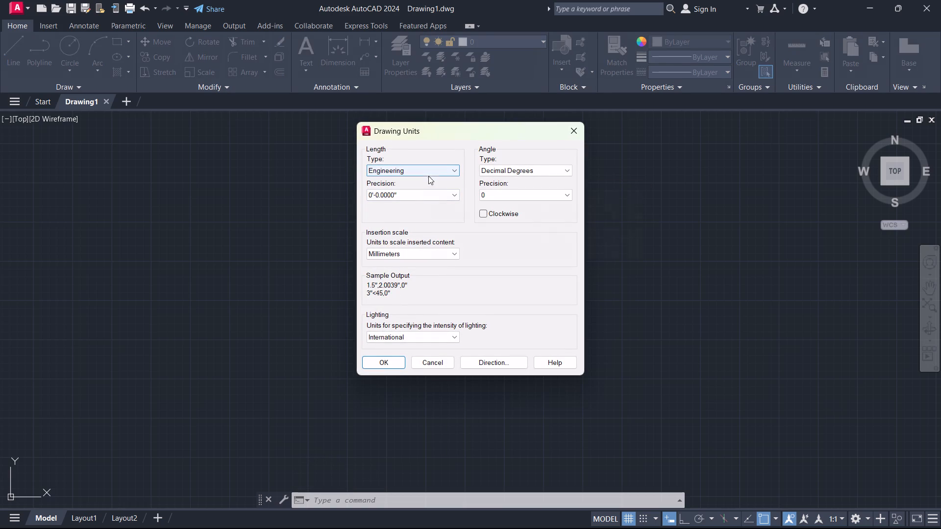
click(428, 192)
click(407, 216)
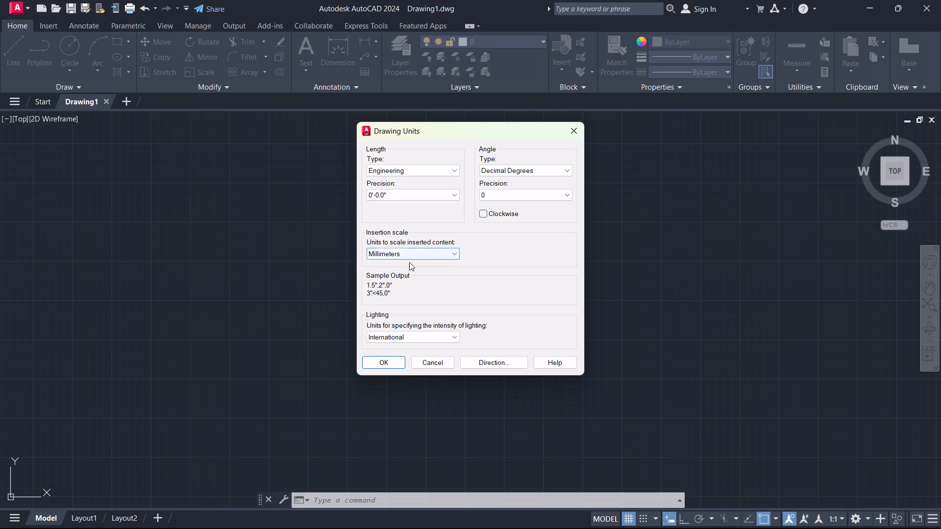
click(415, 252)
click(395, 272)
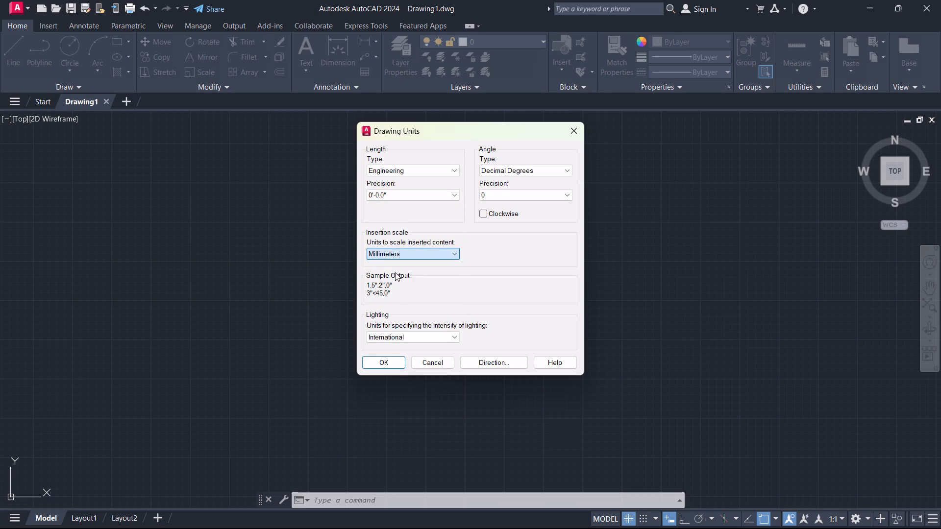
click(388, 358)
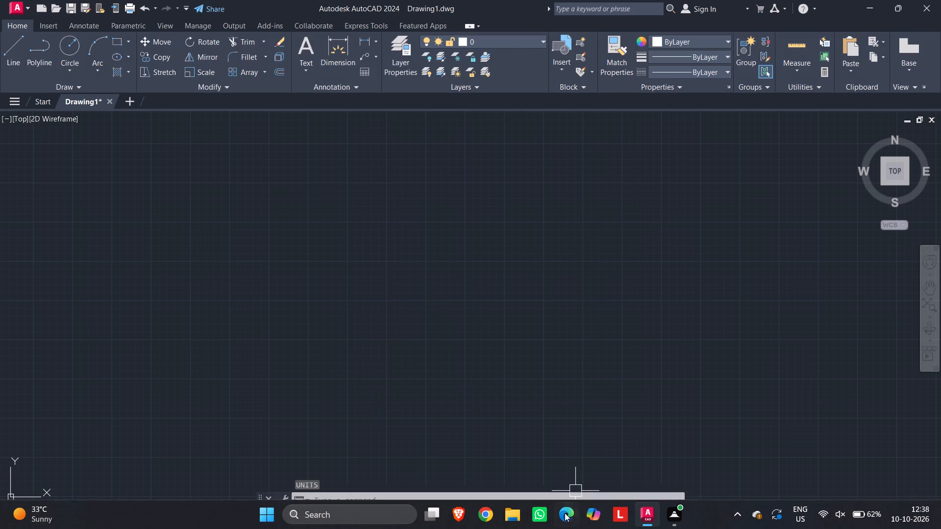
Open the recent "2 Bedroom + Store" PDF in Acrobat, examine the unit plan's room layout and sizes, and return to the drawing.
click(514, 512)
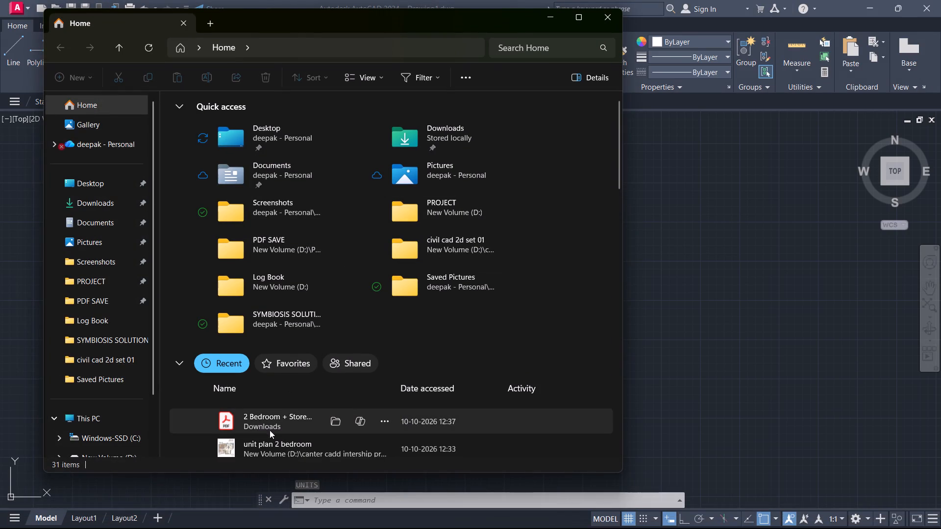
double_click(271, 422)
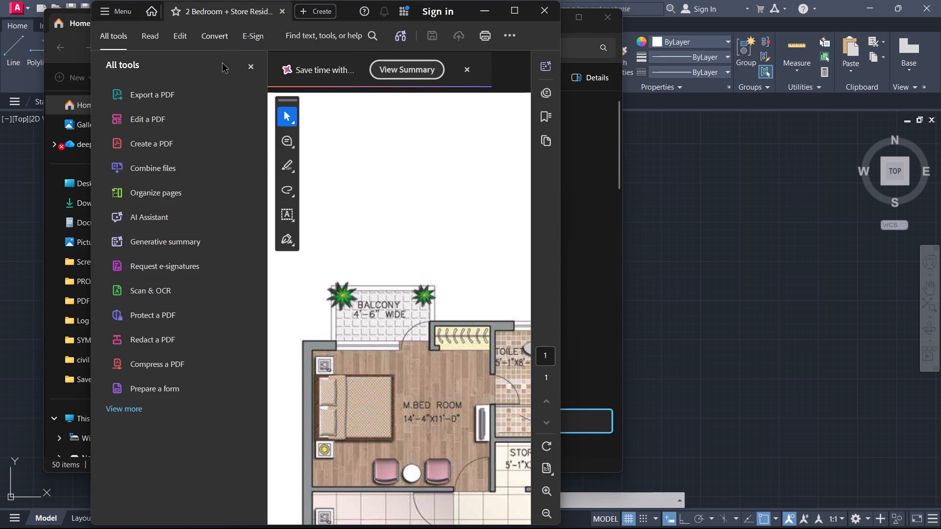
click(249, 72)
click(522, 13)
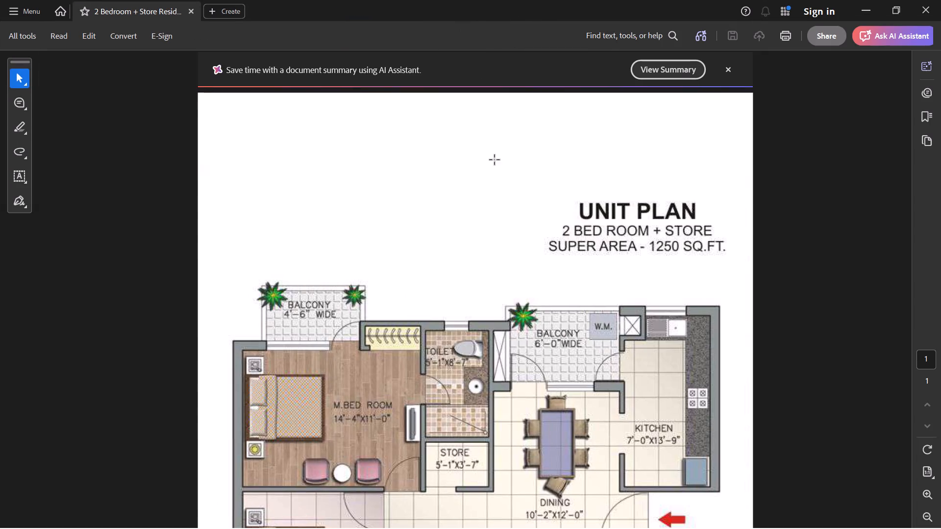
scroll(577, 269, down, 2)
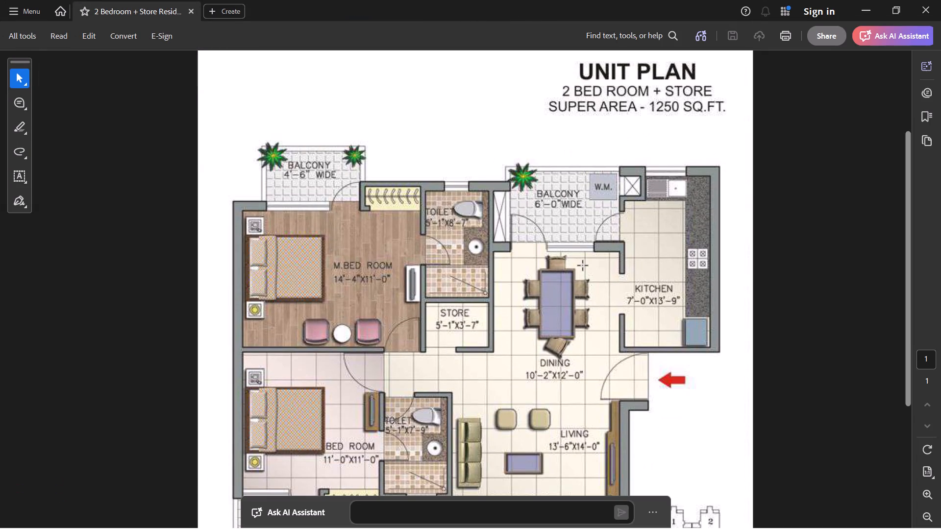
ctrl+scroll(584, 265, down, 1)
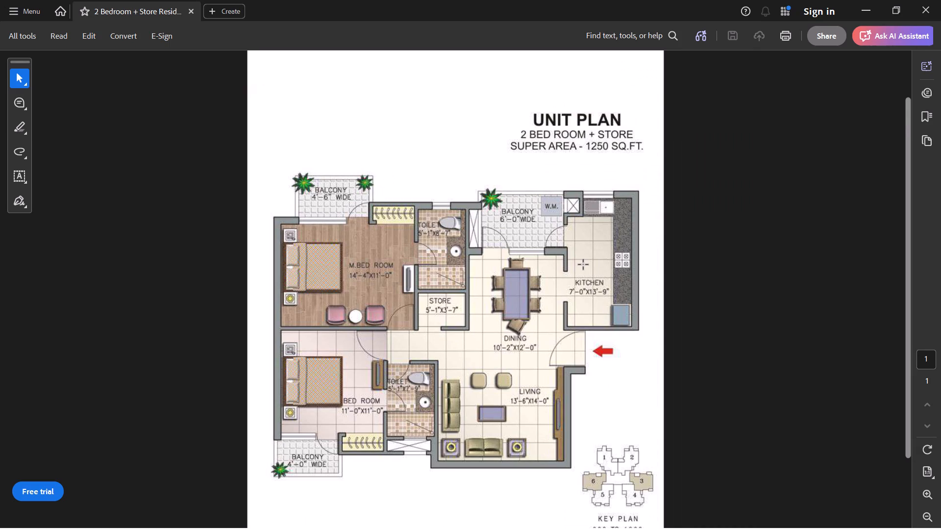
click(940, 0)
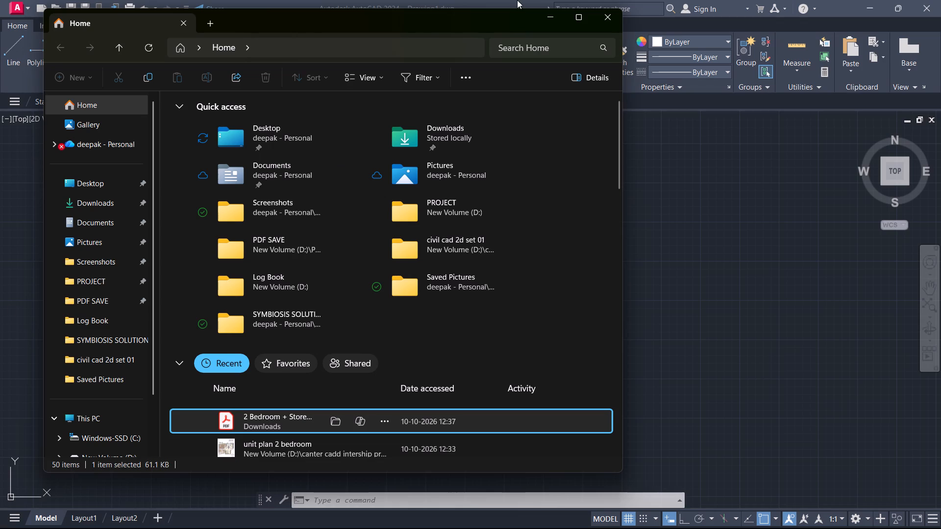
click(617, 19)
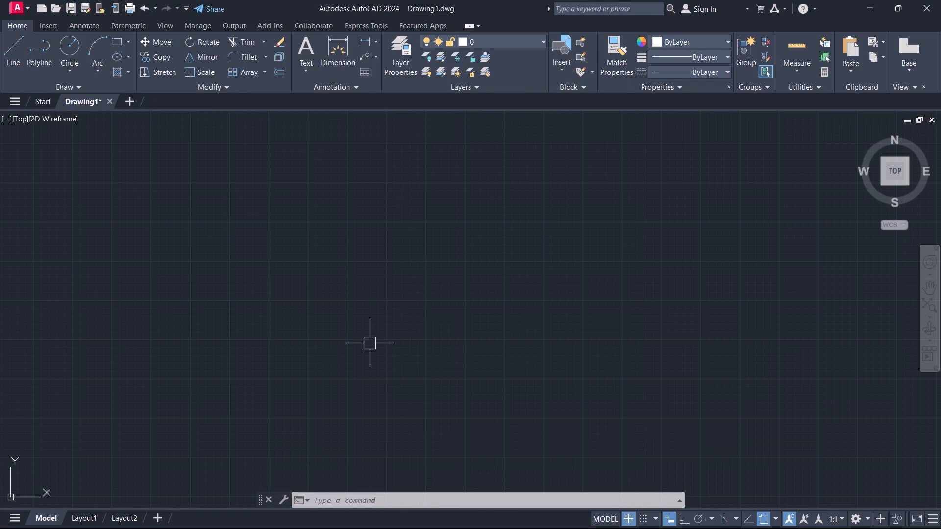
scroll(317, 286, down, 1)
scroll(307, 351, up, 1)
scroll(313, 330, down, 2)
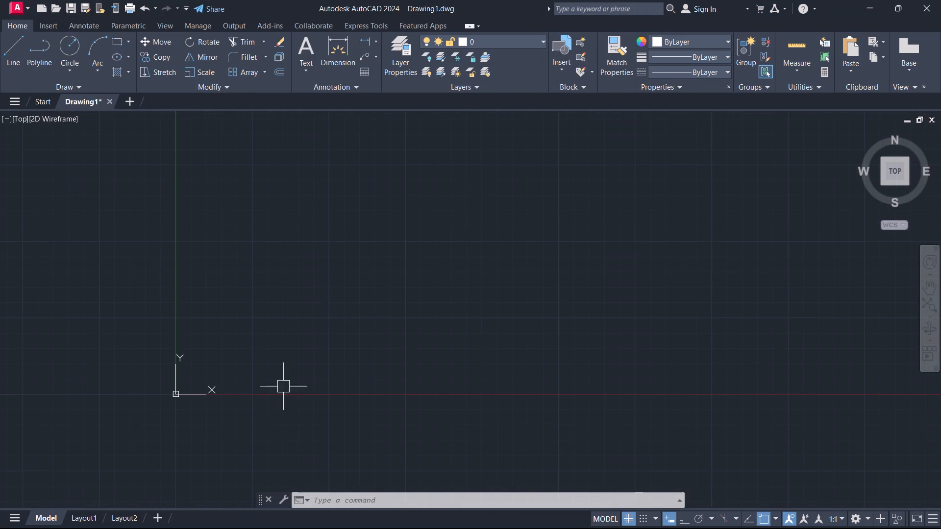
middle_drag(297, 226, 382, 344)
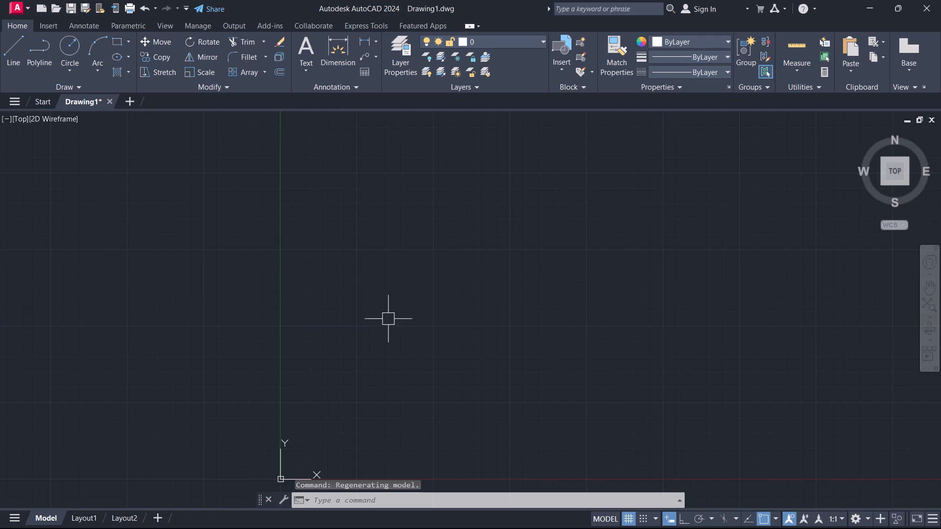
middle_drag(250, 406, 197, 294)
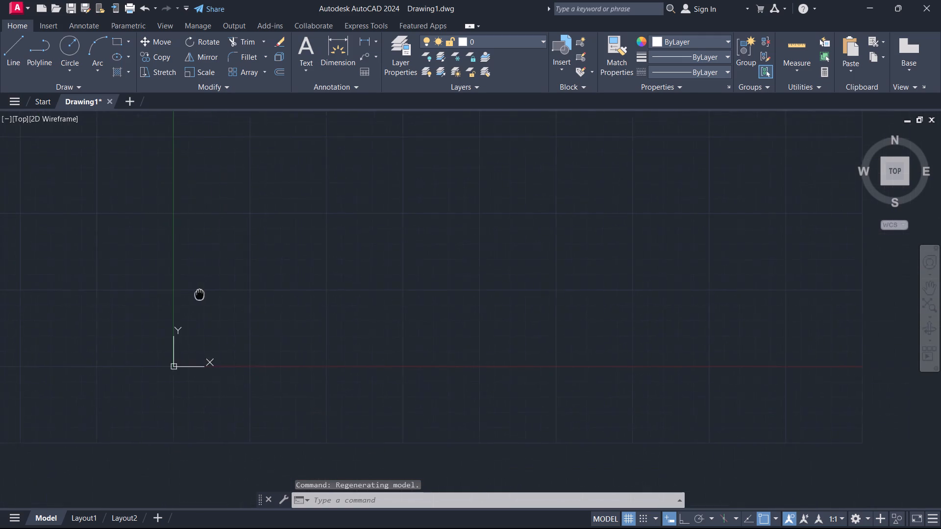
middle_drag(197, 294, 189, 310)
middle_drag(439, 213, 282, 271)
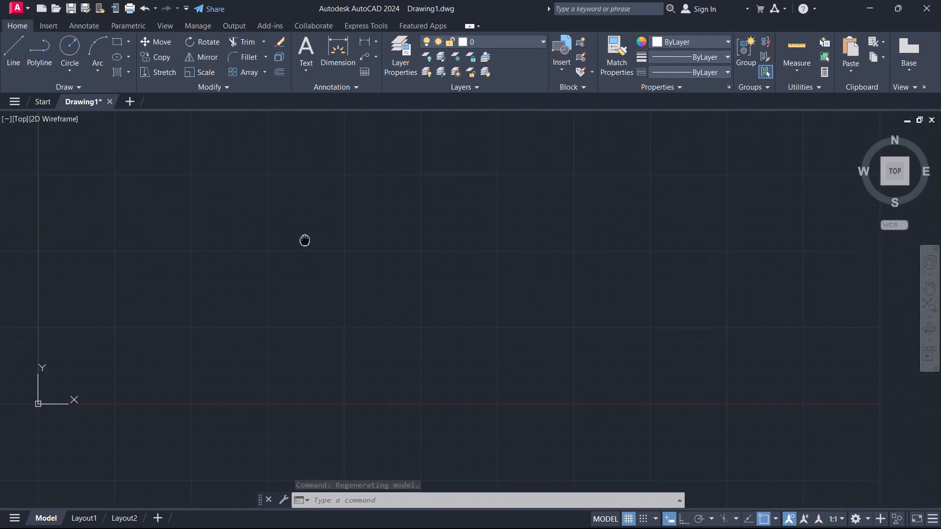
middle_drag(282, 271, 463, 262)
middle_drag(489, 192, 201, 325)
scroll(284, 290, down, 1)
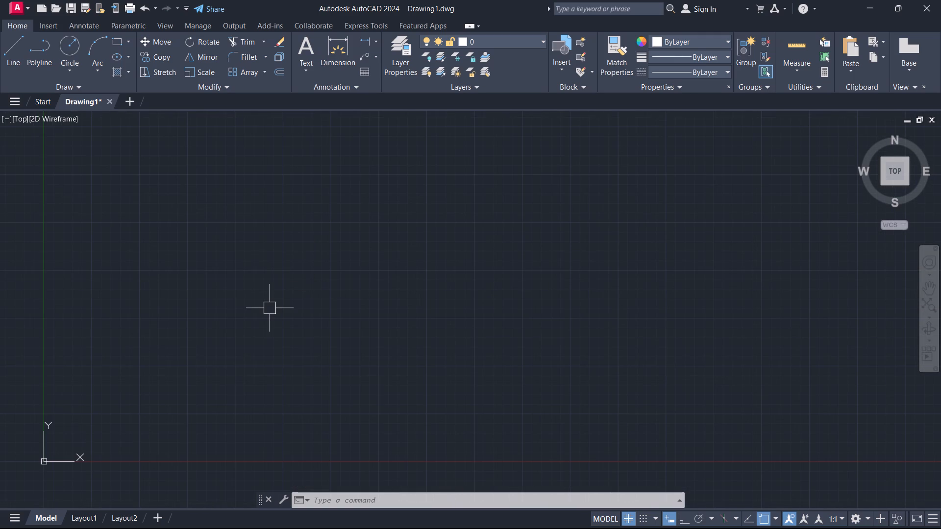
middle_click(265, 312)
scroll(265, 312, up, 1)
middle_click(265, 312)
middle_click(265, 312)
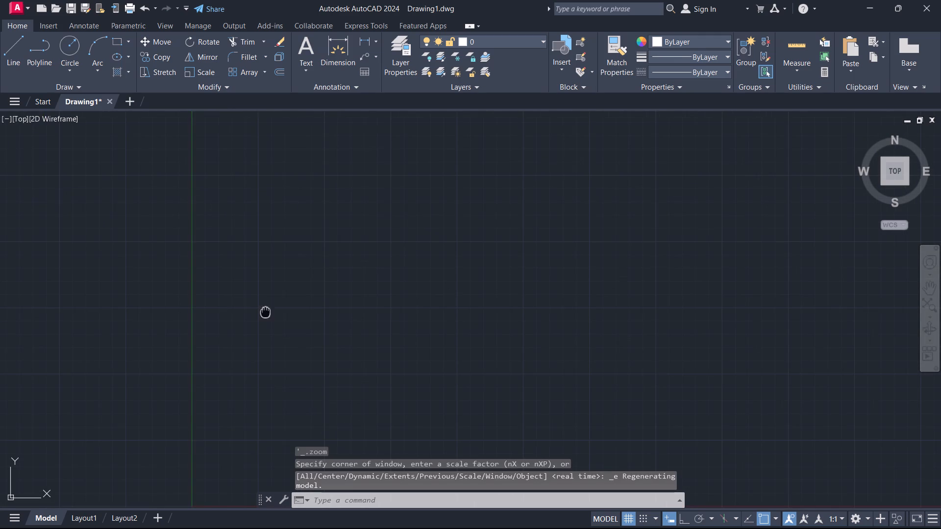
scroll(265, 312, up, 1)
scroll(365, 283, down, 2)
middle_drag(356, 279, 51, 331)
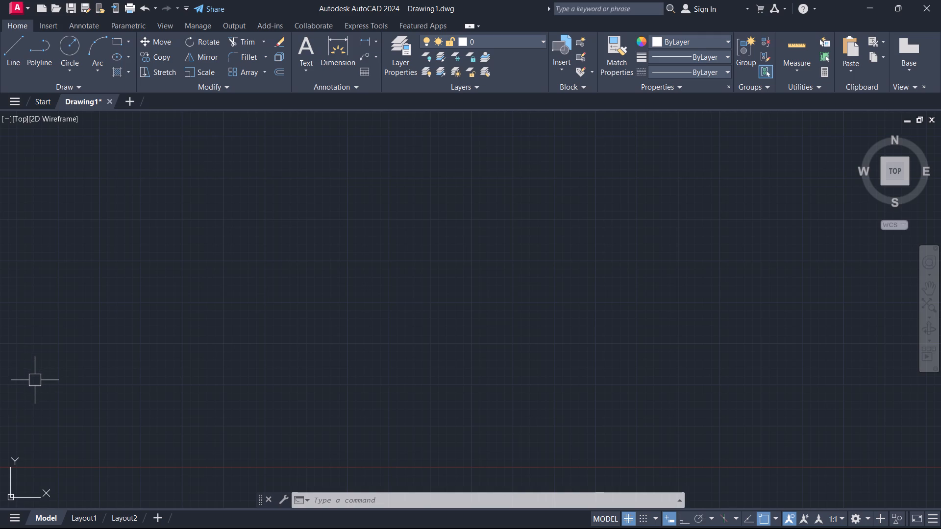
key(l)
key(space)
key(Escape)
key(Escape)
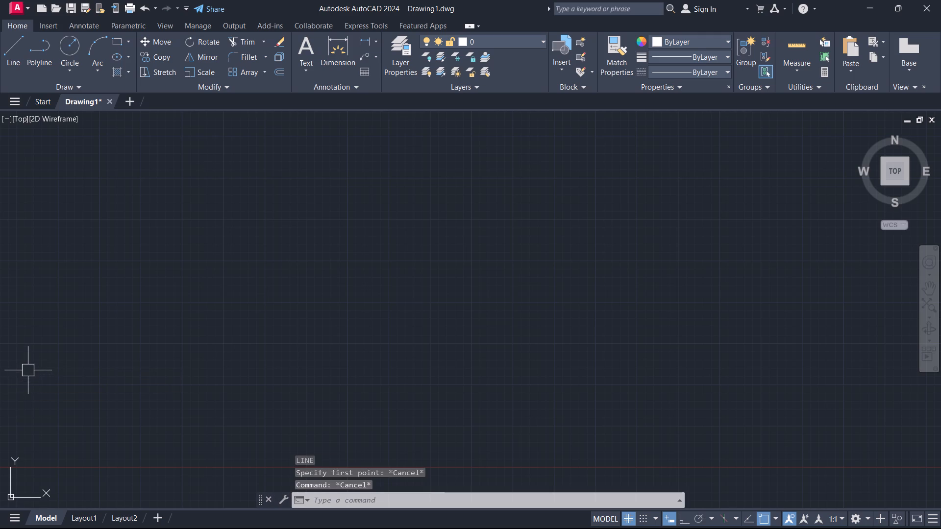
Modify the ISO-25 dimension style to use a text height of 6".
key(d)
key(space)
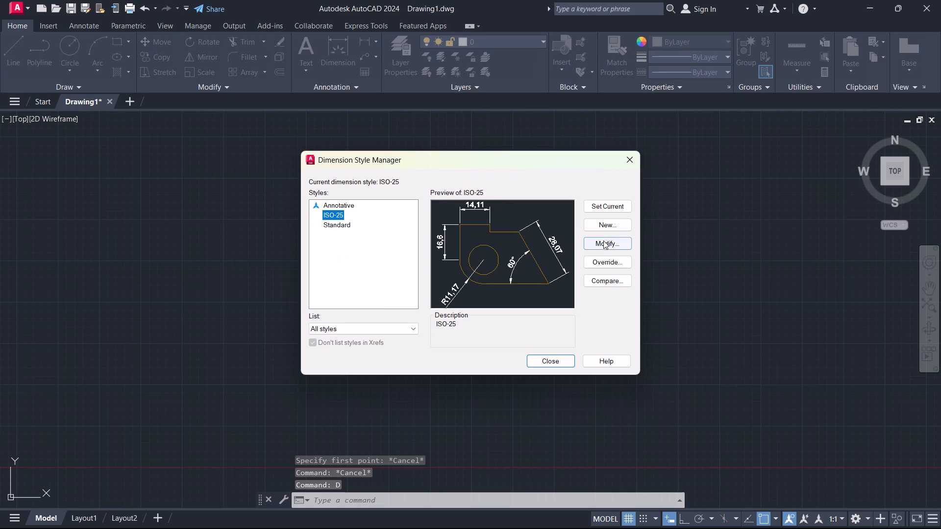
click(603, 240)
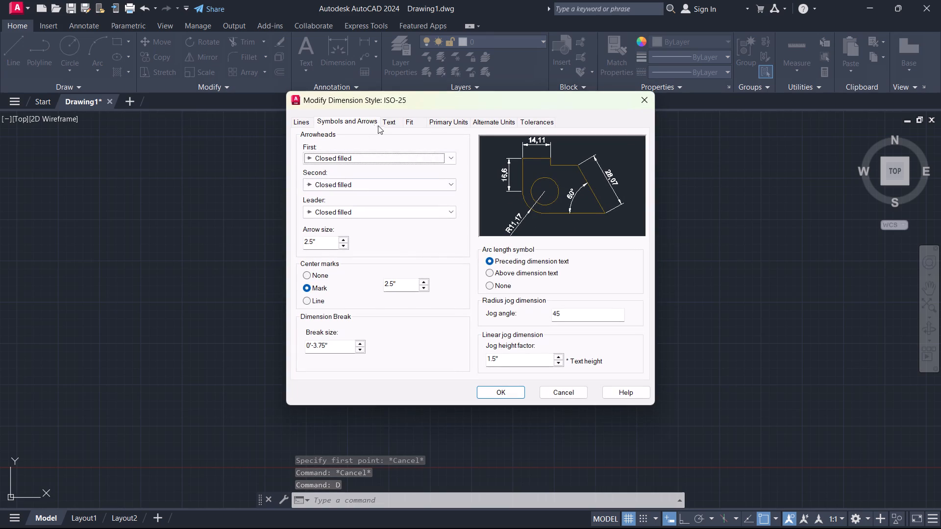
click(402, 120)
drag(438, 206, 385, 205)
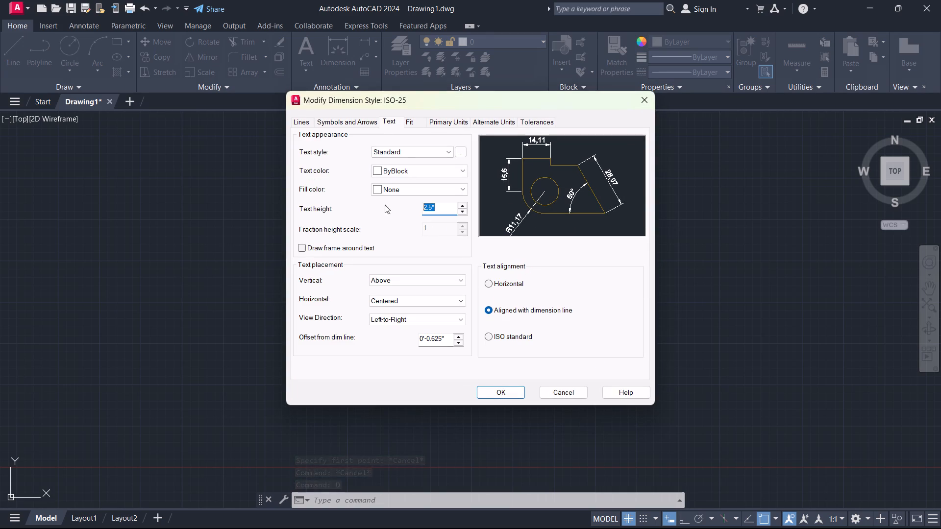
key(6)
key(Return)
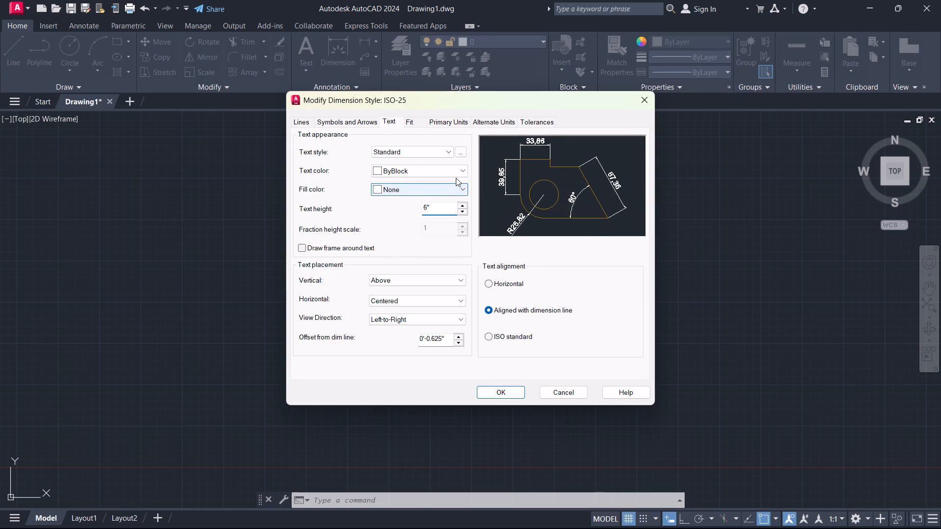
click(357, 122)
click(384, 121)
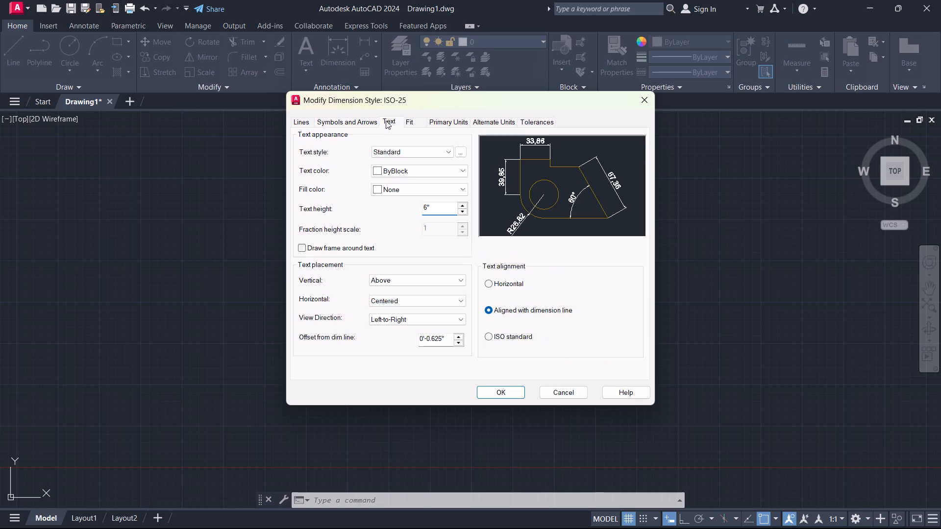
Set the ISO-25 style's primary units to Engineering with 0'-0.0" precision, make the style current and close the style manager.
click(455, 120)
click(432, 142)
click(414, 173)
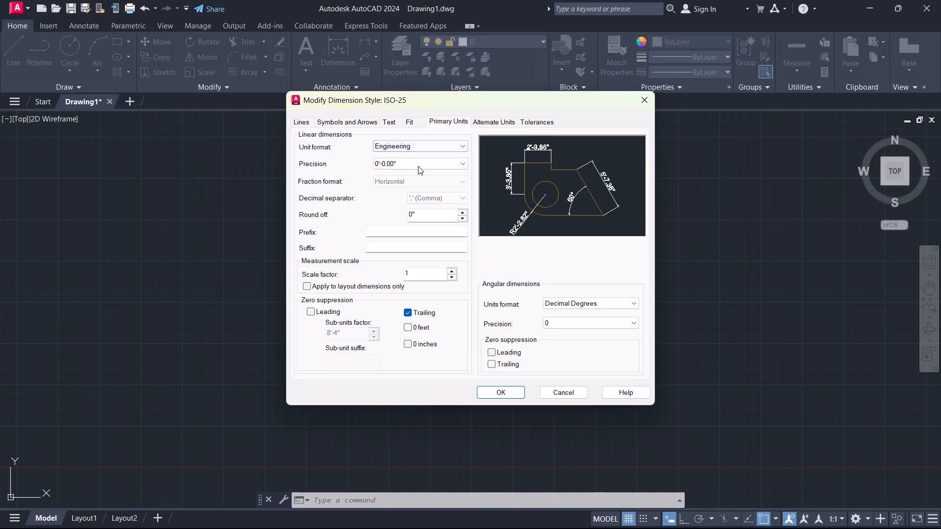
click(419, 166)
click(407, 182)
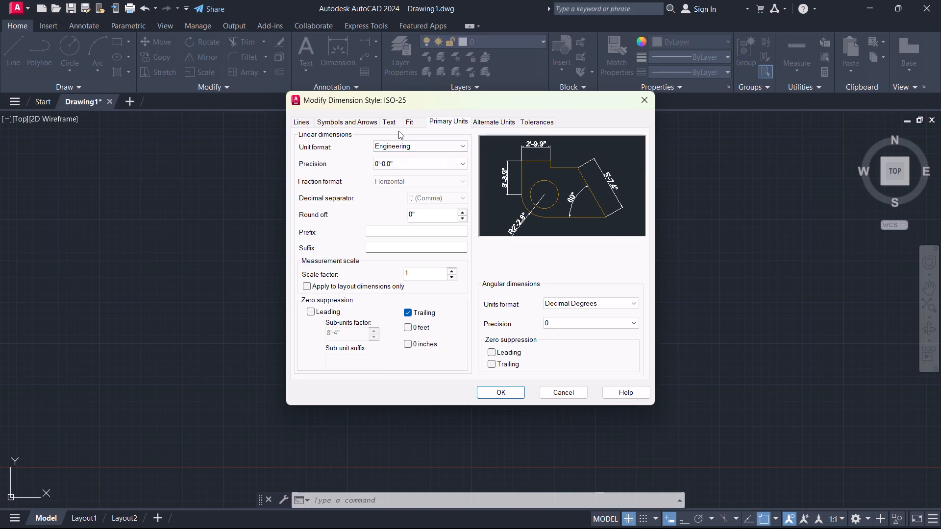
click(508, 392)
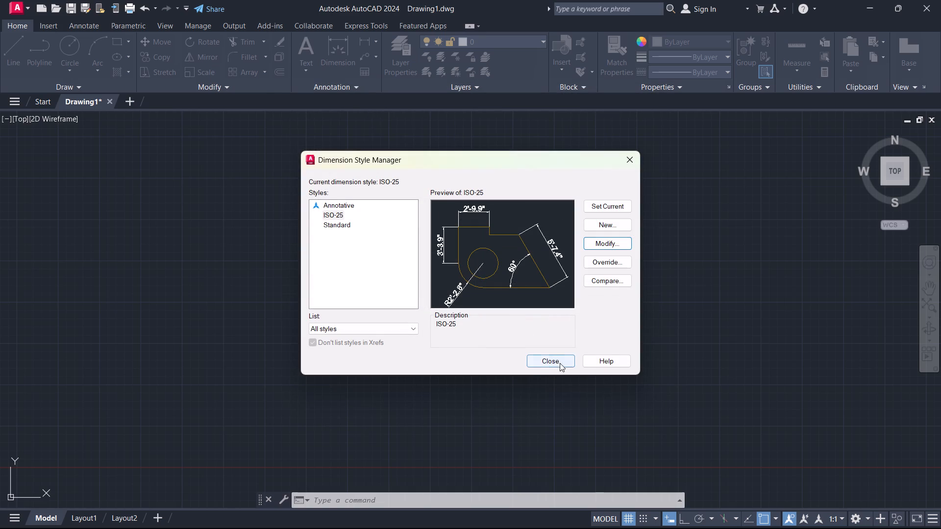
click(623, 207)
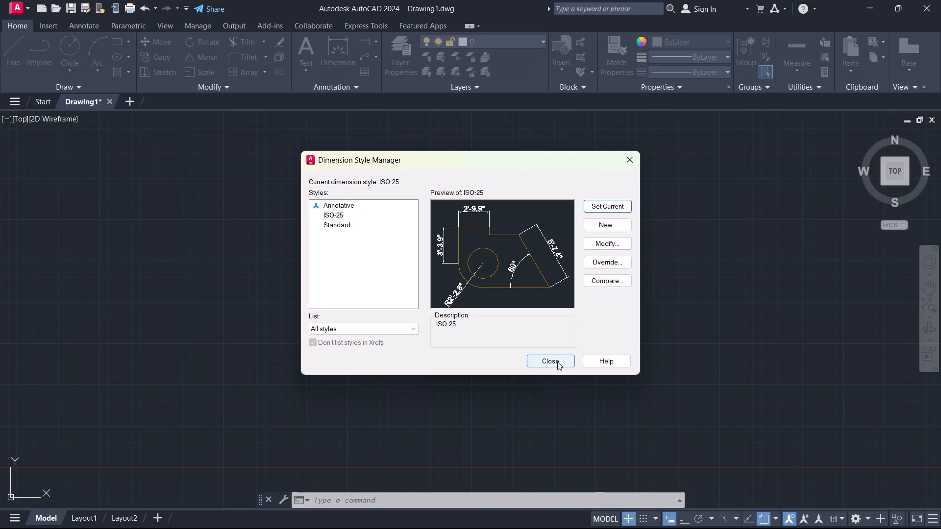
click(557, 361)
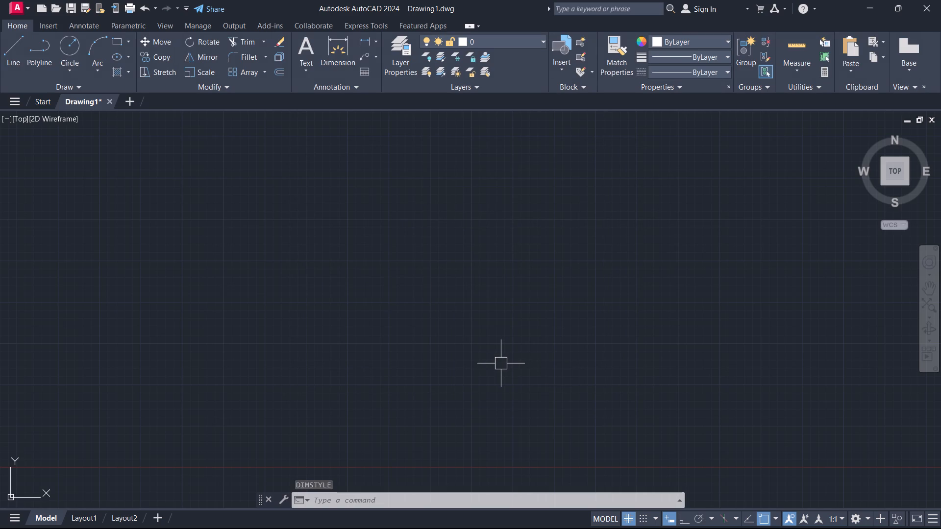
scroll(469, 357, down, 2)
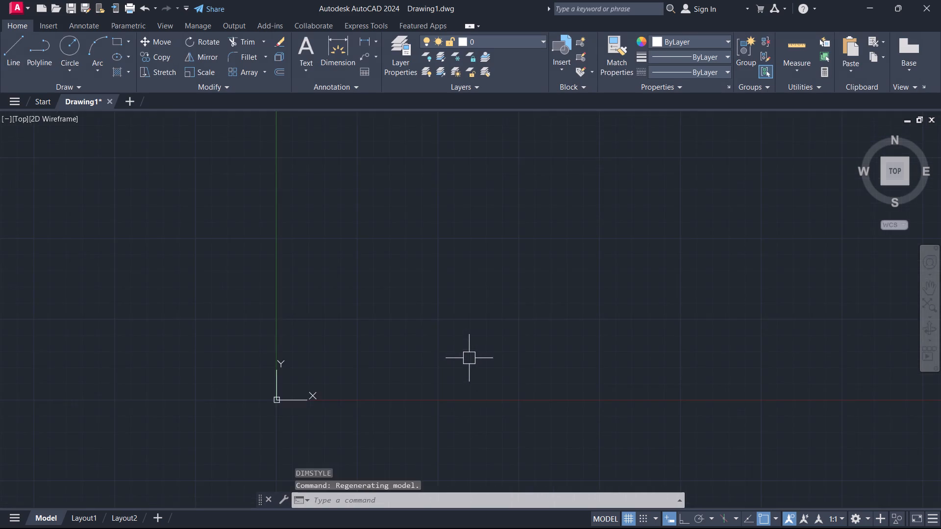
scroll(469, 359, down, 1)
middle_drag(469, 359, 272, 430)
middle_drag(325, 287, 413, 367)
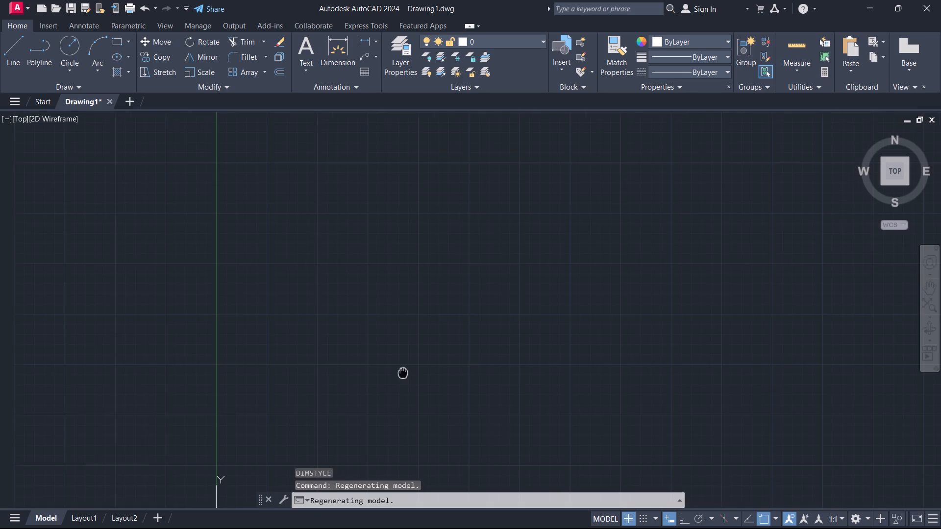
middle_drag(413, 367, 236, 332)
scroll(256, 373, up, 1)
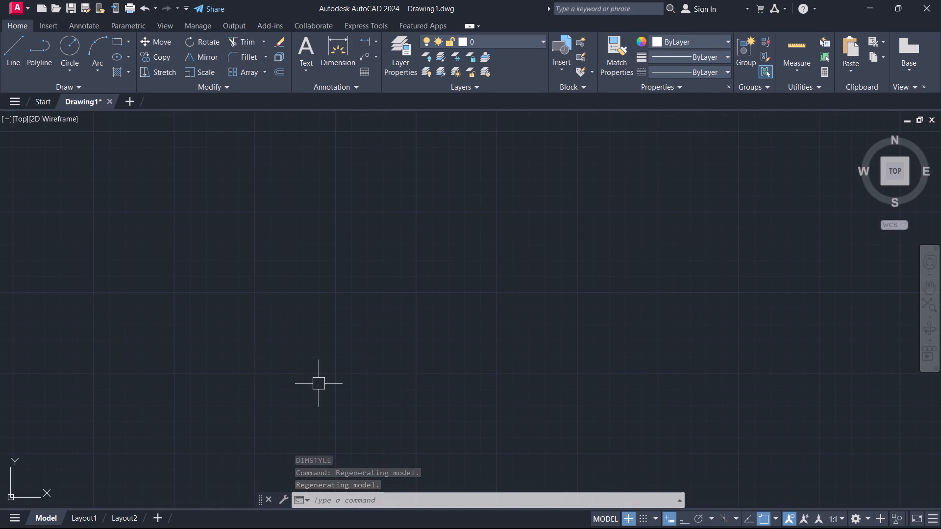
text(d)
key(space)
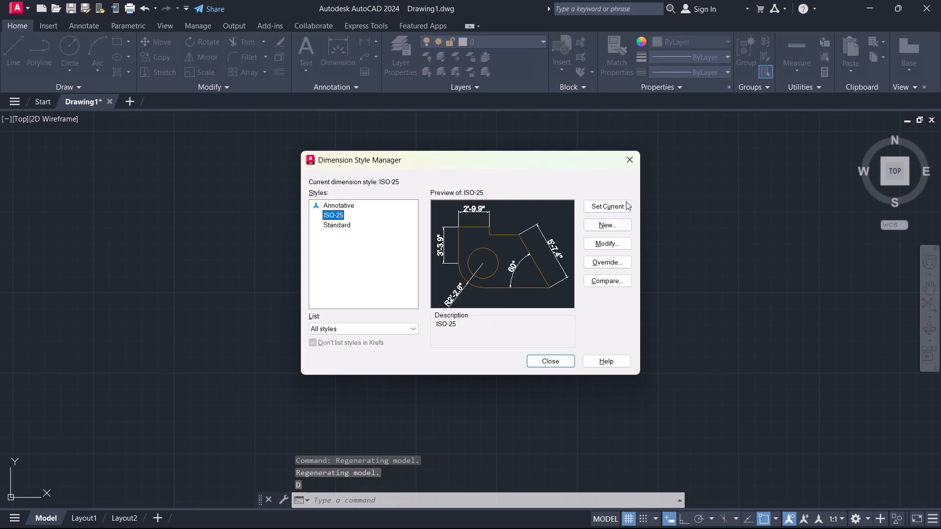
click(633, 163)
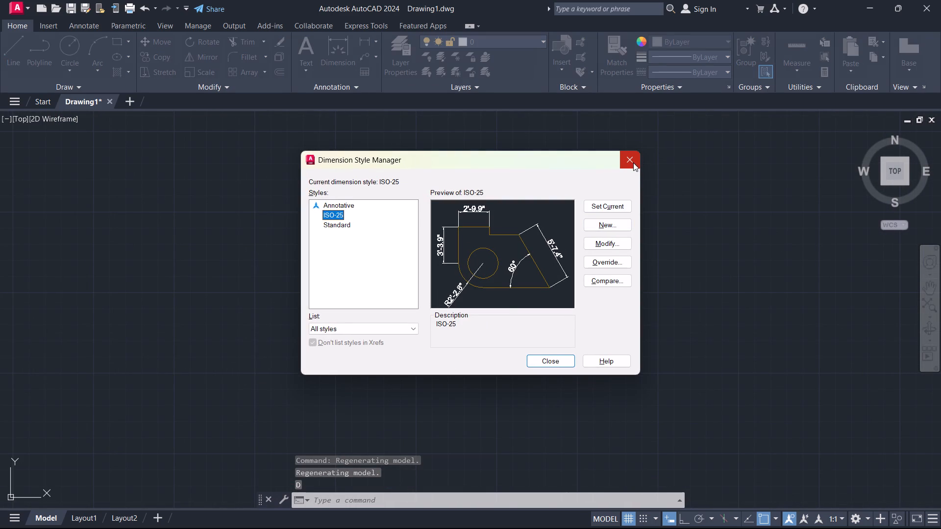
With Ortho on, draw three connected lines for the outer wall: a long vertical down, a horizontal to the right, and a short vertical down.
scroll(397, 334, down, 1)
middle_drag(397, 334, 470, 328)
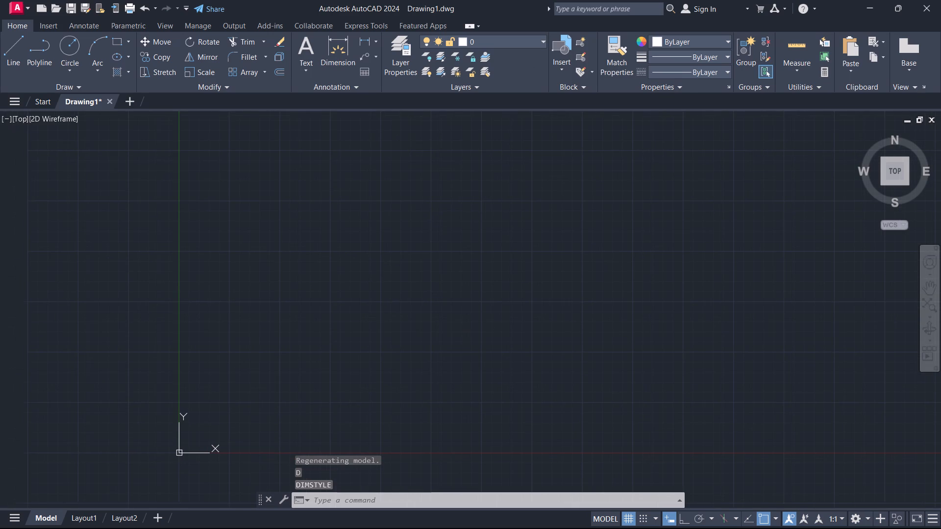
key(l)
key(space)
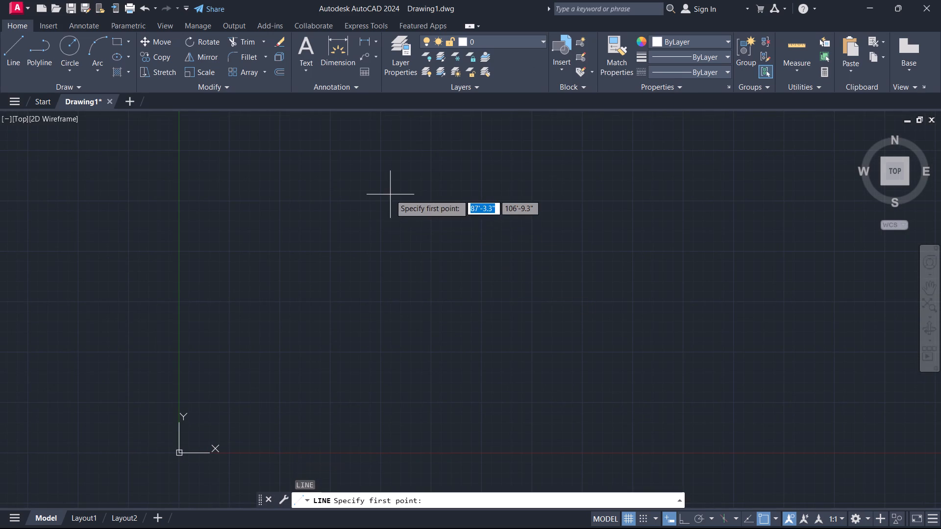
drag(395, 194, 400, 194)
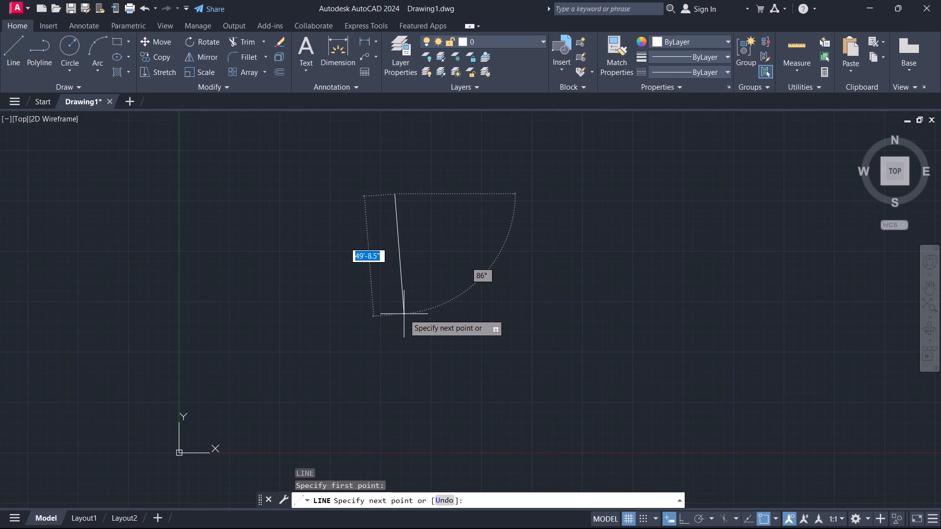
key(F8)
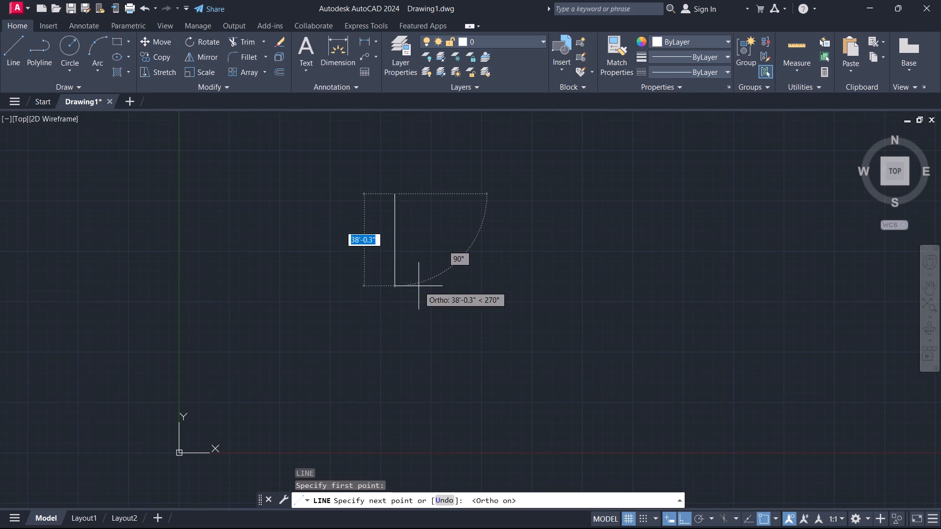
click(404, 332)
click(522, 318)
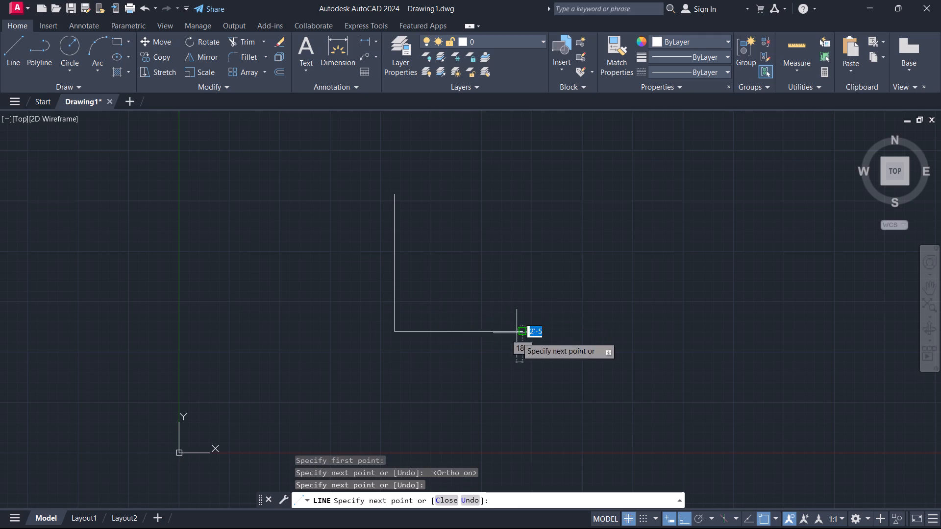
click(516, 373)
key(Escape)
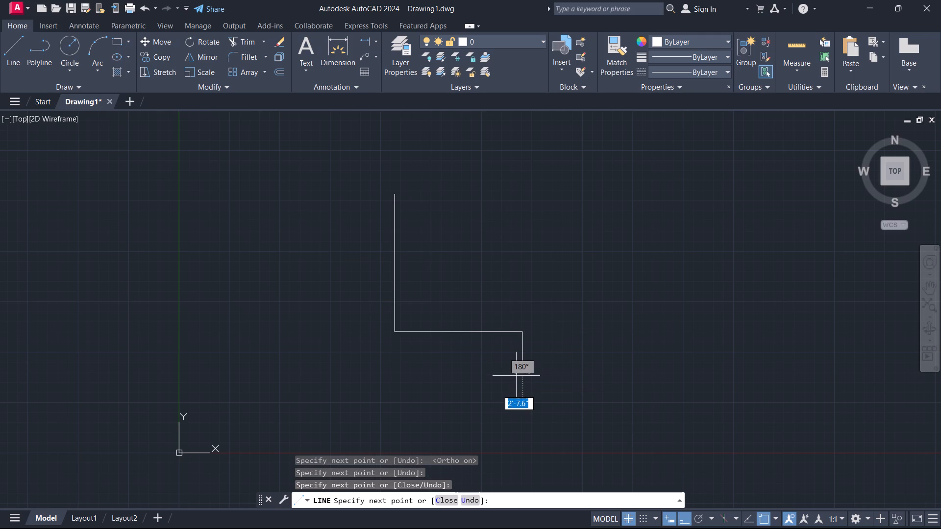
Offset the three wall lines by 9", placing copies right of the long vertical, above the horizontal, and right of the short vertical.
key(o)
key(space)
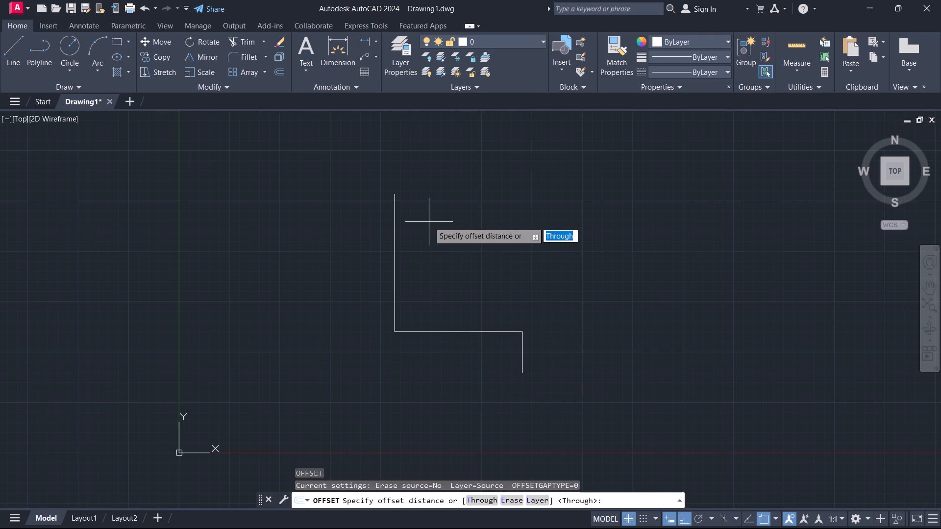
key(9)
key(Return)
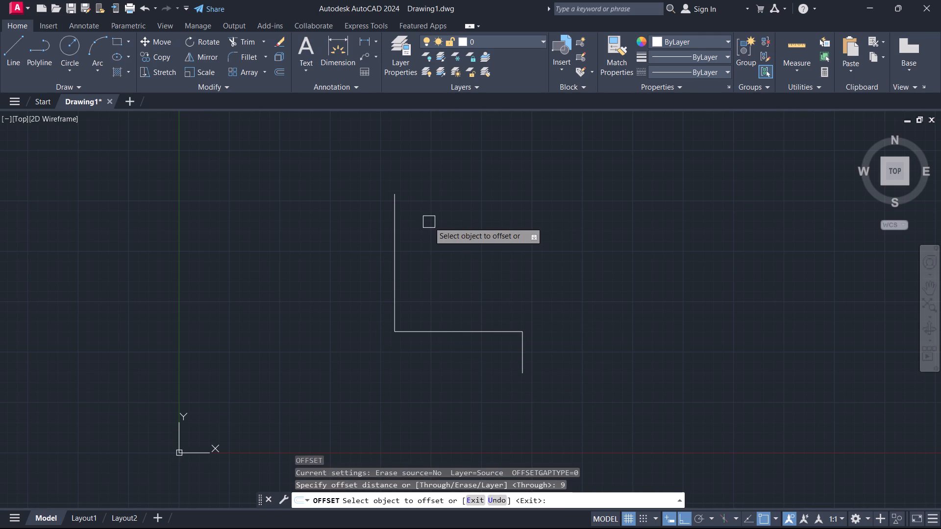
click(394, 263)
click(476, 265)
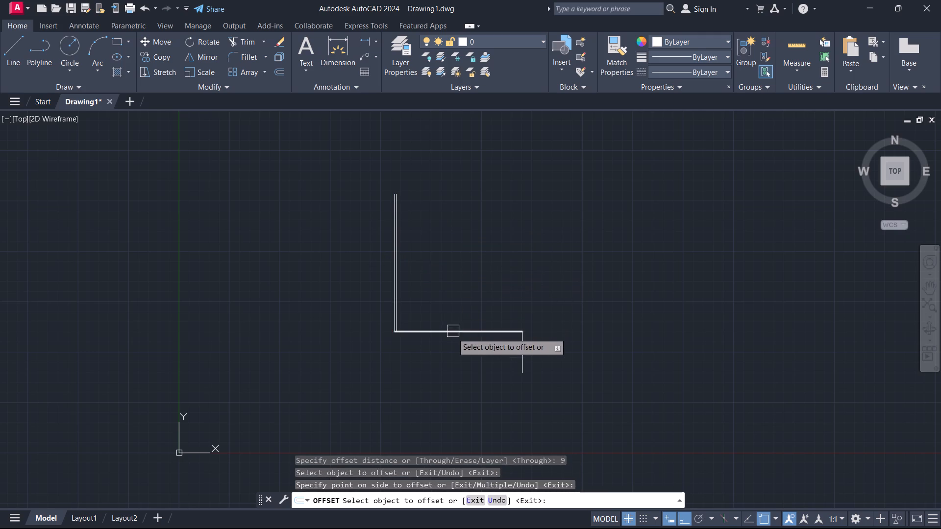
click(452, 337)
click(448, 305)
scroll(521, 361, up, 1)
click(530, 355)
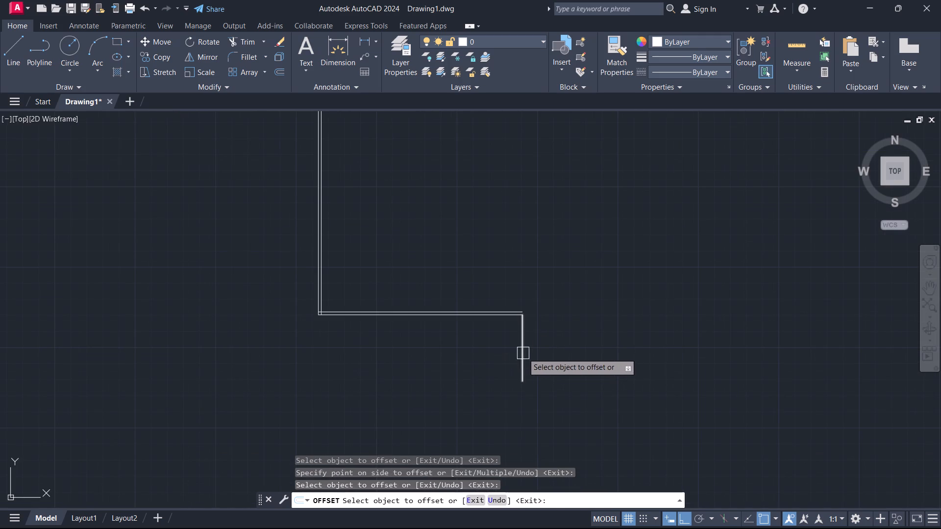
click(523, 353)
click(564, 350)
key(Escape)
Fillet the offset lines with zero radius into square corners, first at the short vertical wall and then at the long vertical wall.
key(f)
key(space)
scroll(529, 338, up, 2)
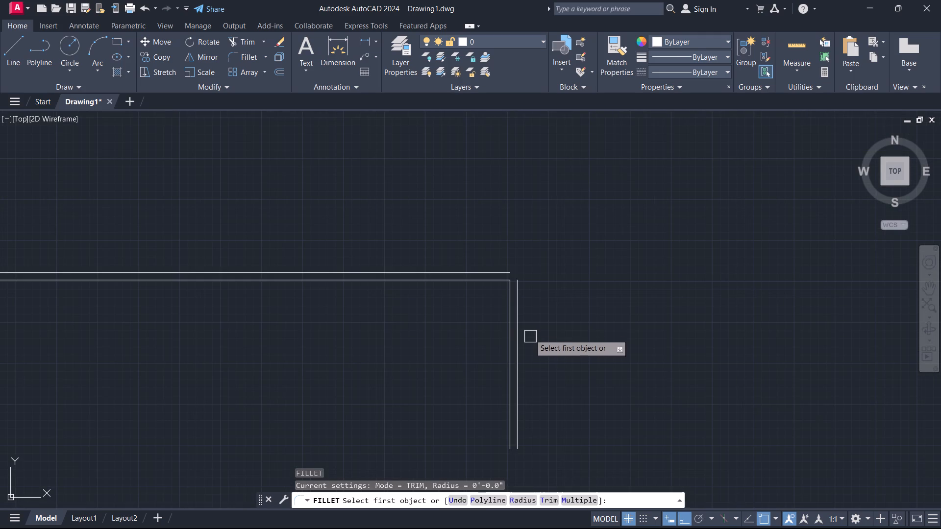
drag(521, 314, 522, 310)
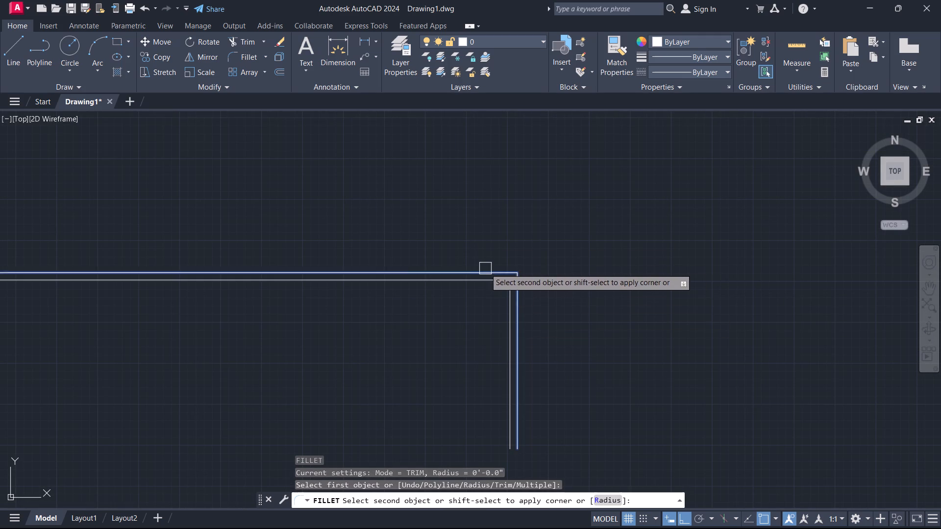
click(485, 269)
scroll(231, 232, down, 2)
middle_drag(297, 243, 484, 295)
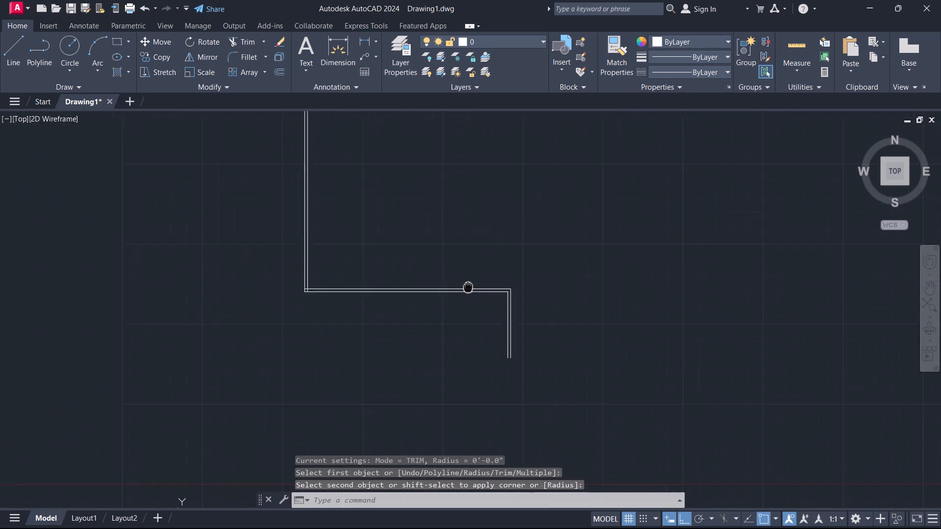
middle_drag(484, 295, 485, 296)
key(grave)
key(space)
scroll(418, 270, up, 3)
key(space)
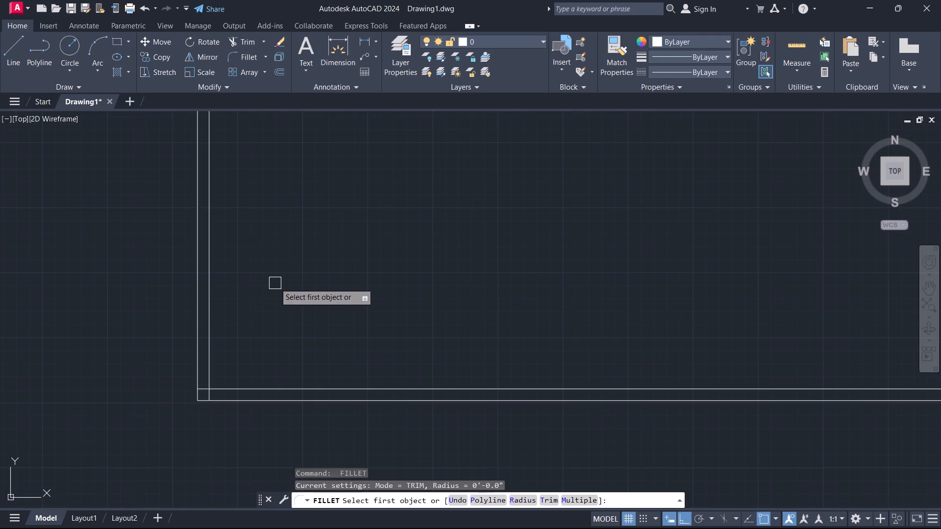
click(211, 313)
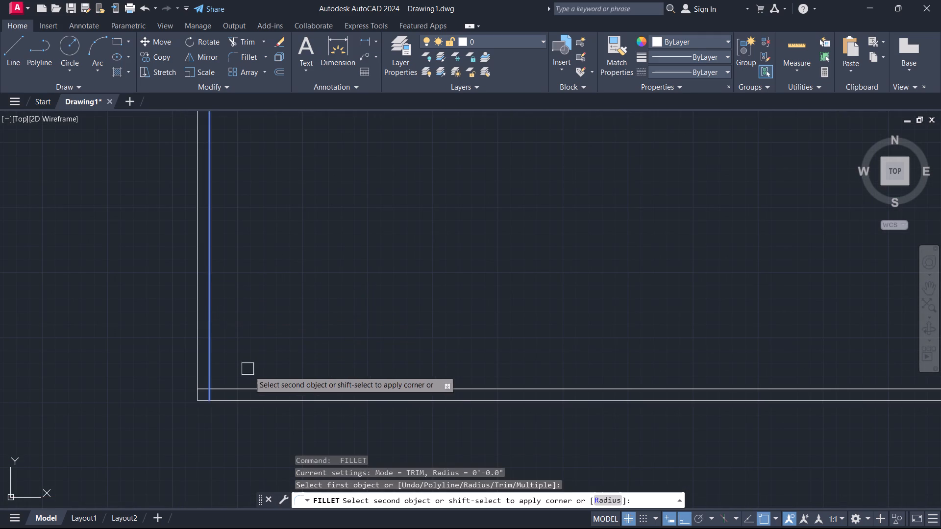
click(259, 389)
Fillet the two parallel lines of the long vertical wall at their upper ends to cap them with an arc.
scroll(276, 303, down, 2)
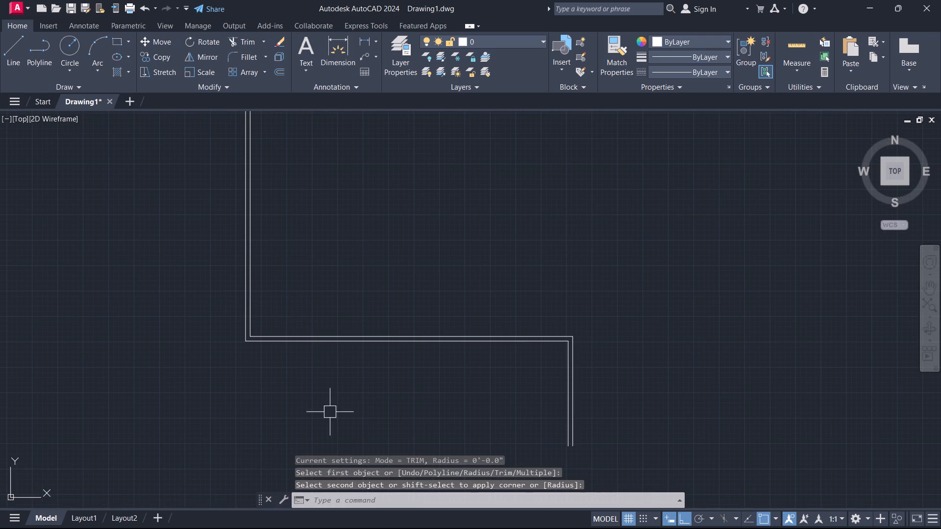
middle_drag(353, 315, 480, 481)
key(space)
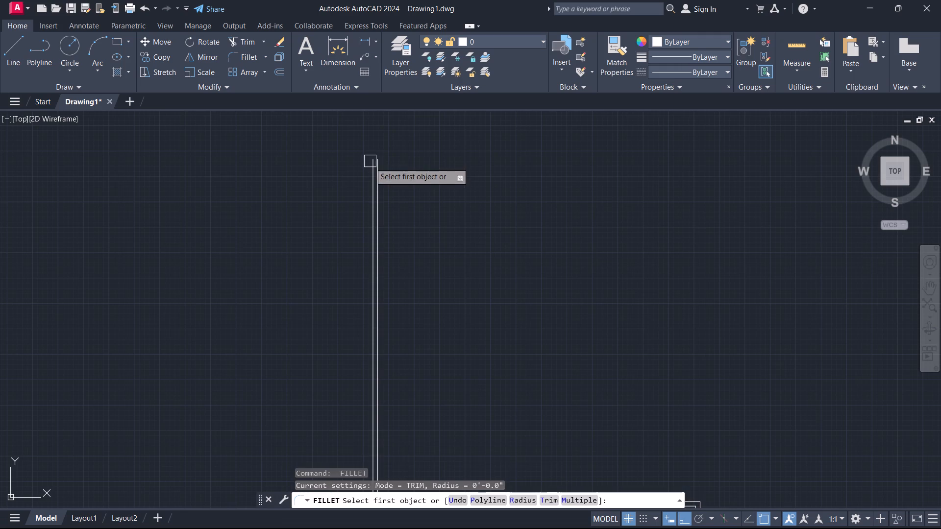
scroll(372, 169, up, 1)
click(381, 178)
click(367, 177)
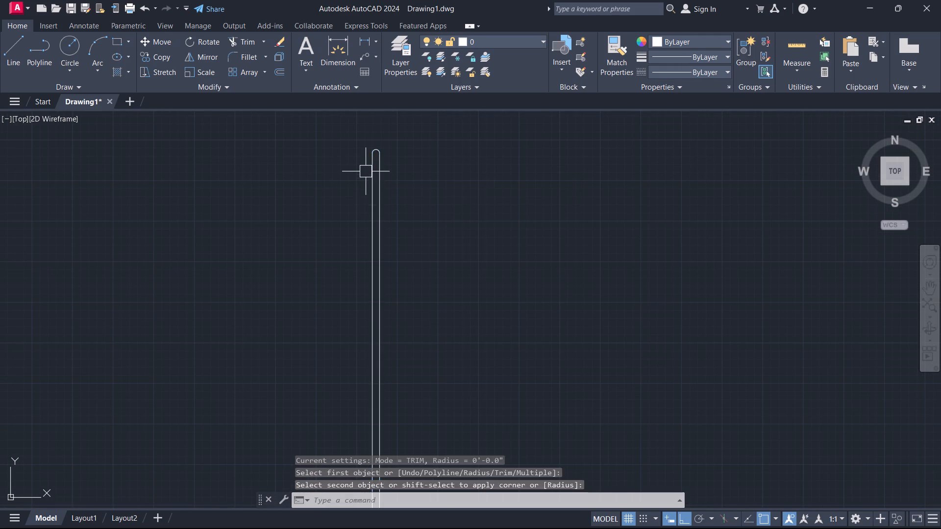
scroll(366, 171, up, 3)
key(Escape)
Stretch the cap arc's midpoint down in line with its endpoints to flatten the upper end of the wall.
middle_drag(383, 156, 343, 433)
click(352, 375)
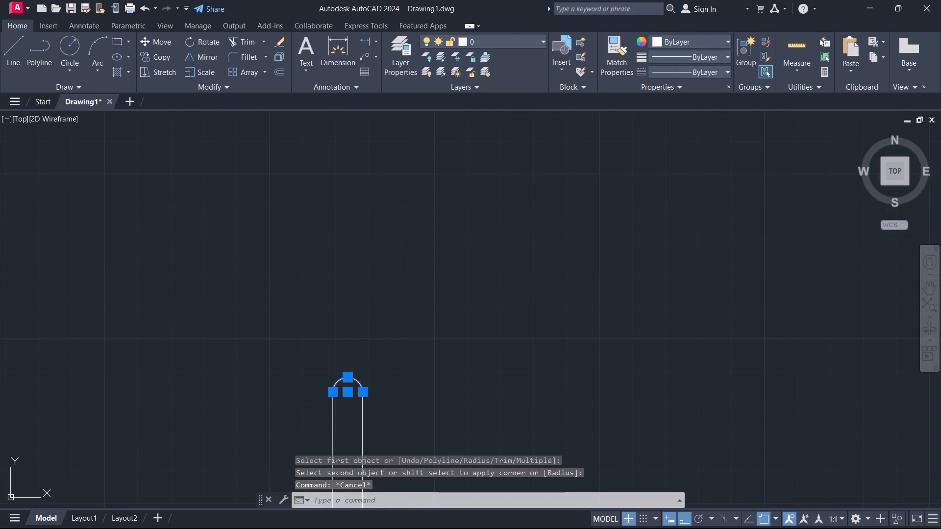
scroll(339, 392, up, 5)
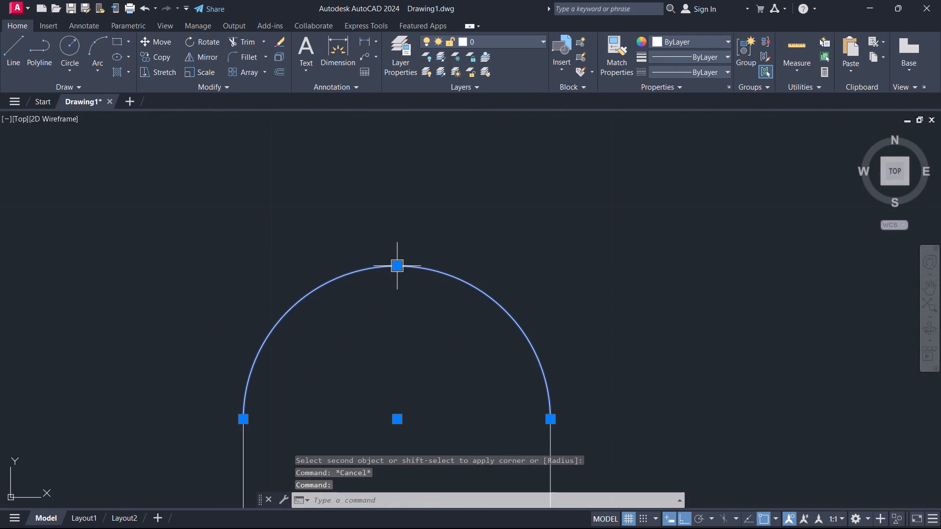
click(396, 264)
click(396, 423)
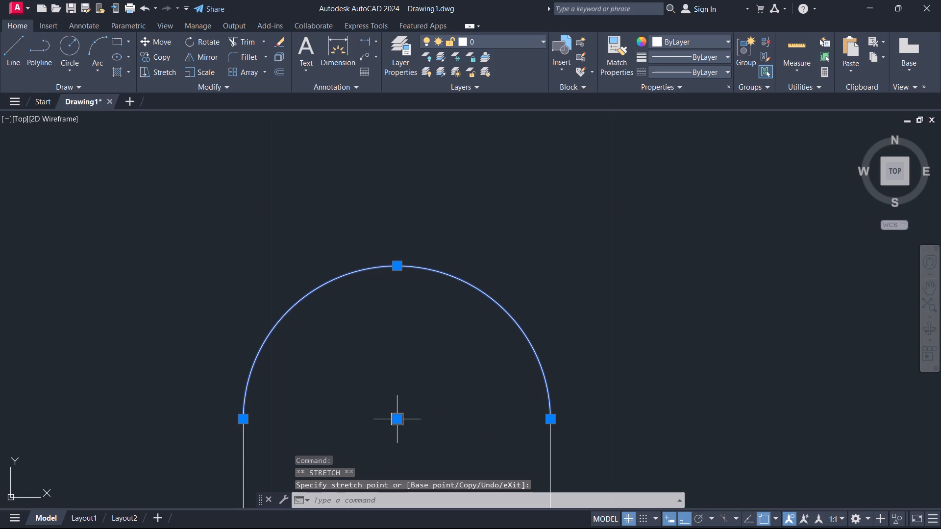
click(395, 268)
click(410, 379)
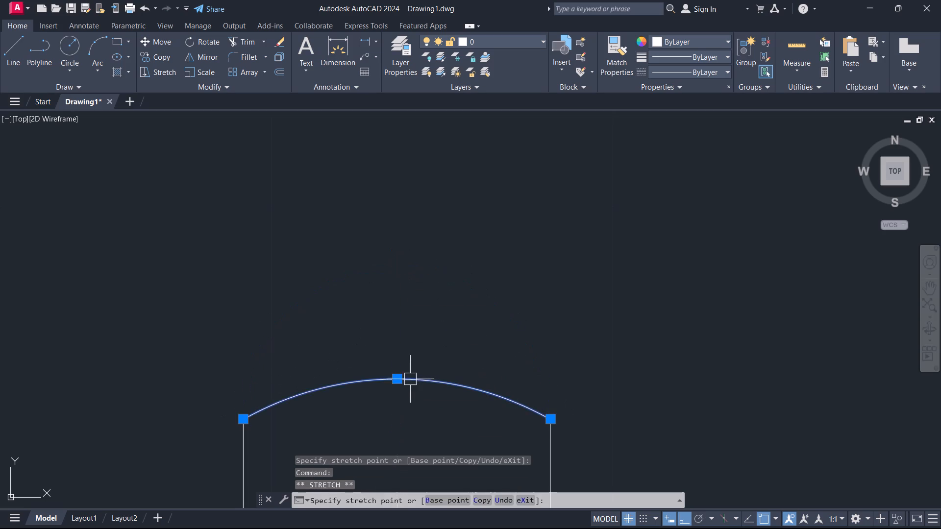
scroll(386, 388, up, 2)
click(418, 364)
click(415, 361)
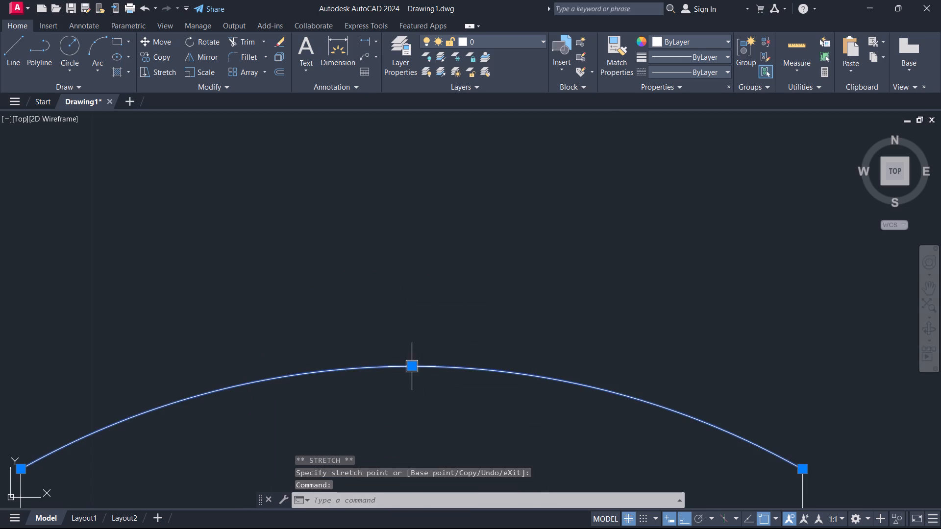
scroll(417, 397, down, 3)
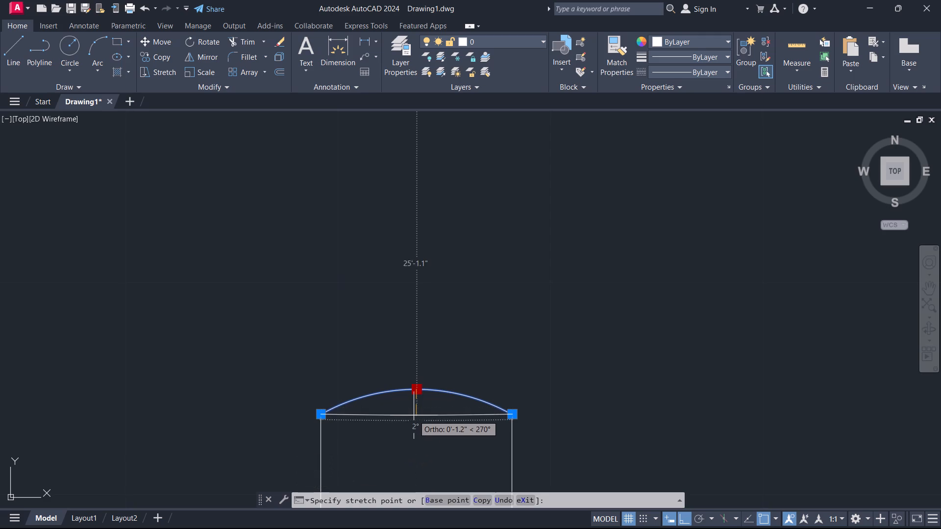
scroll(412, 411, up, 3)
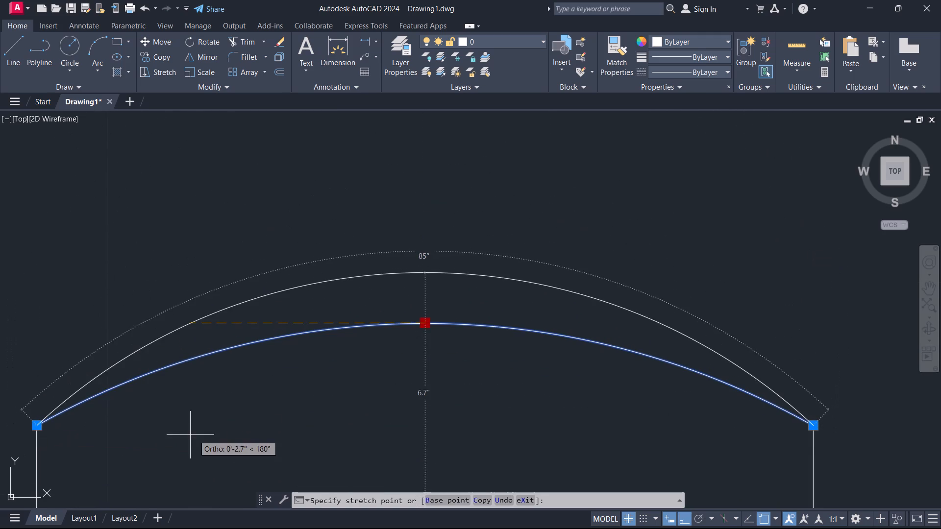
click(431, 427)
scroll(376, 431, down, 4)
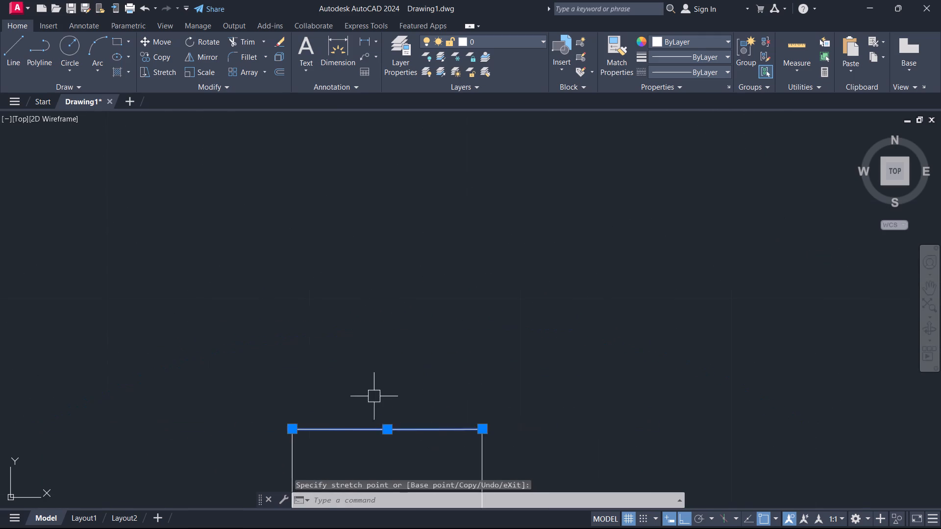
key(Escape)
Inspect the flattened upper end of the wall and follow the double-line wall down to its lower corners.
scroll(383, 412, up, 1)
middle_drag(384, 428, 486, 317)
scroll(483, 320, up, 1)
scroll(527, 367, down, 3)
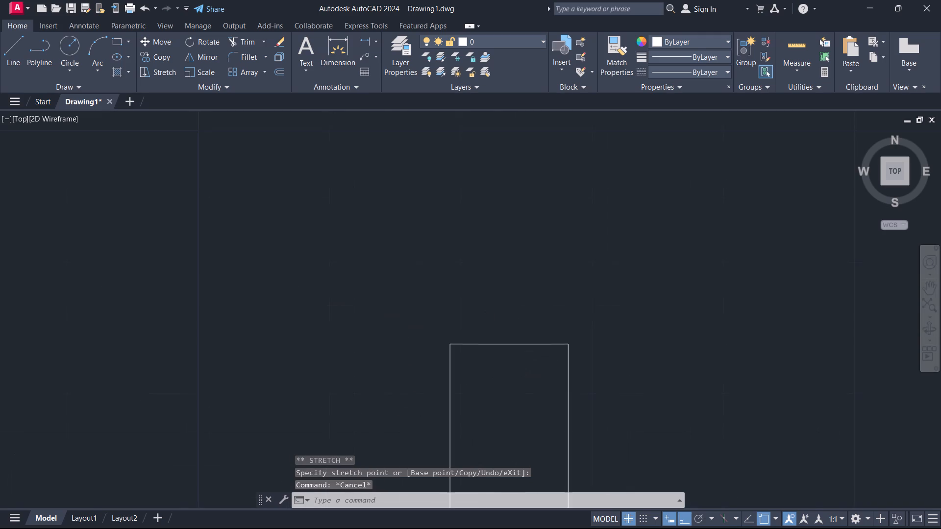
scroll(565, 358, down, 1)
middle_drag(563, 322, 479, 234)
scroll(454, 281, down, 2)
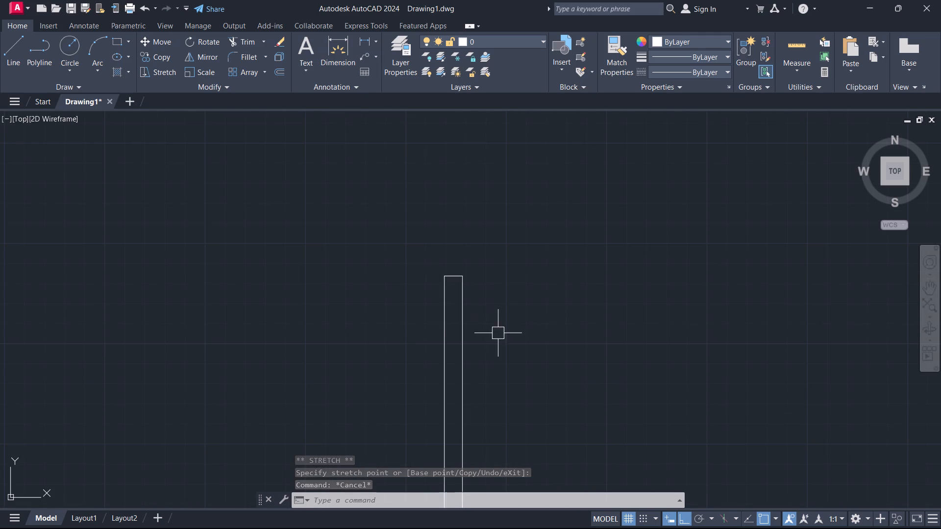
scroll(544, 413, down, 2)
middle_drag(541, 412, 454, 200)
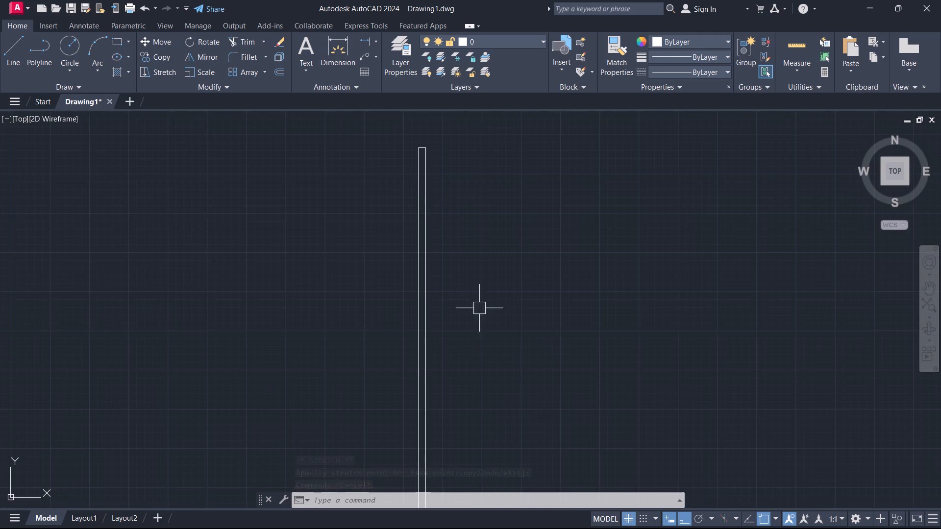
middle_drag(485, 328, 444, 164)
scroll(441, 169, up, 1)
scroll(464, 287, down, 3)
middle_drag(451, 345, 425, 252)
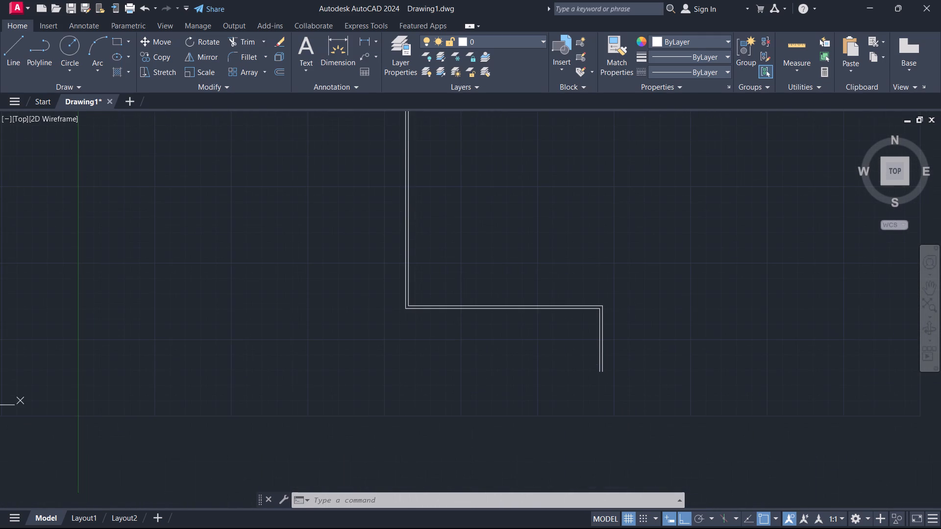
Measure the inner side of the long vertical wall from its lower corner to its upper end.
key(d)
key(i)
key(space)
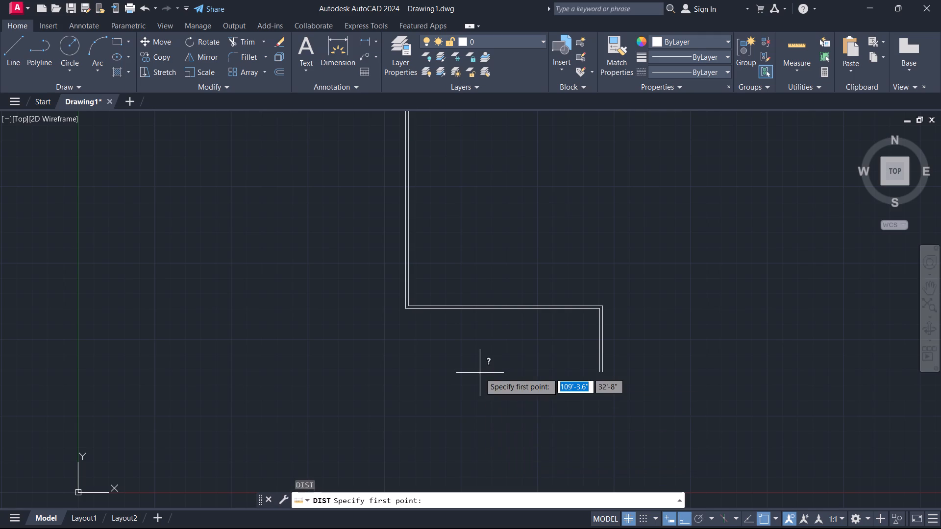
scroll(405, 308, up, 1)
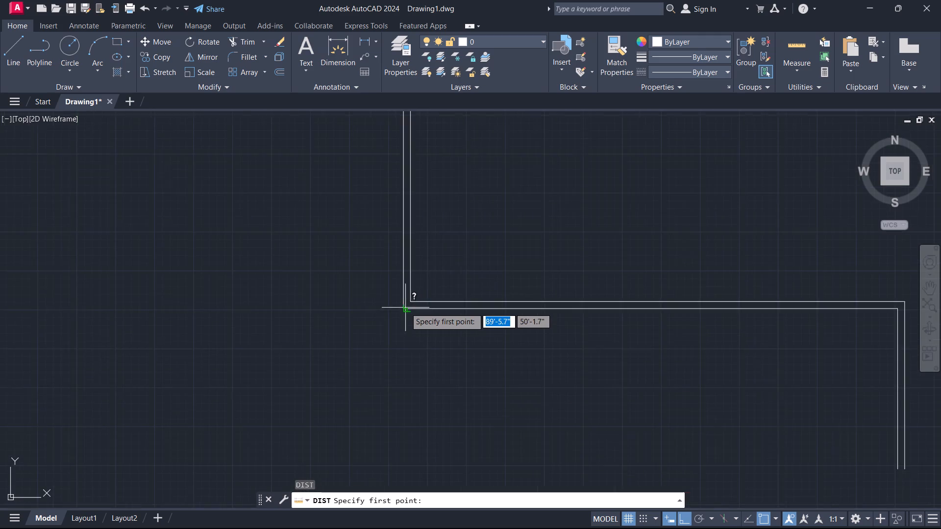
scroll(405, 308, up, 2)
click(412, 295)
scroll(482, 246, down, 3)
middle_drag(482, 246, 472, 425)
scroll(482, 246, down, 2)
scroll(469, 383, up, 5)
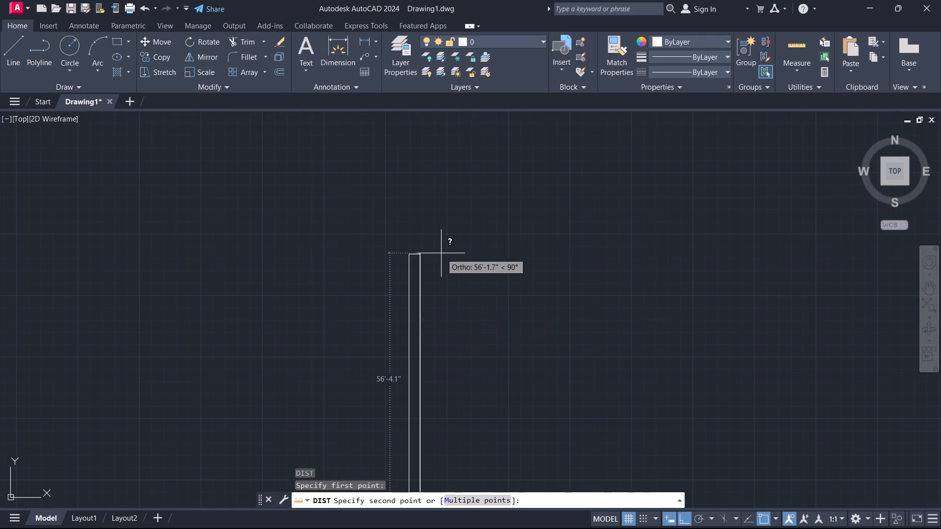
click(423, 255)
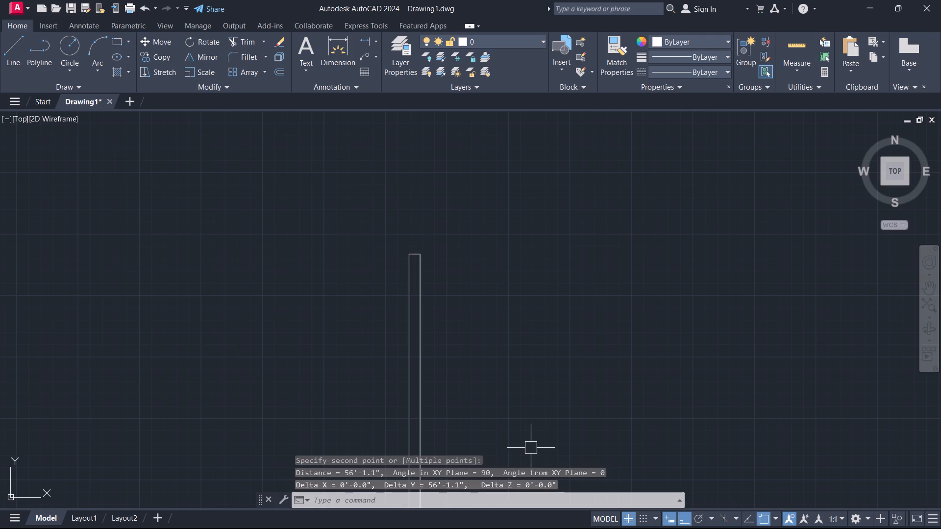
Draw a horizontal line from the outer lower end of the short vertical wall westward past the long vertical wall.
scroll(533, 452, down, 2)
middle_drag(530, 455, 376, 454)
middle_drag(457, 438, 392, 294)
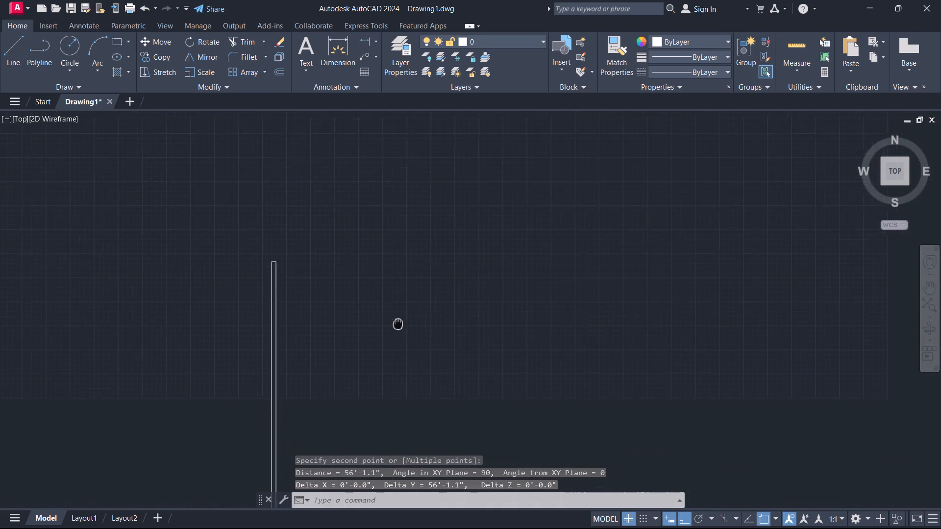
middle_drag(392, 294, 376, 233)
scroll(473, 363, down, 1)
middle_drag(476, 370, 586, 269)
scroll(597, 419, up, 2)
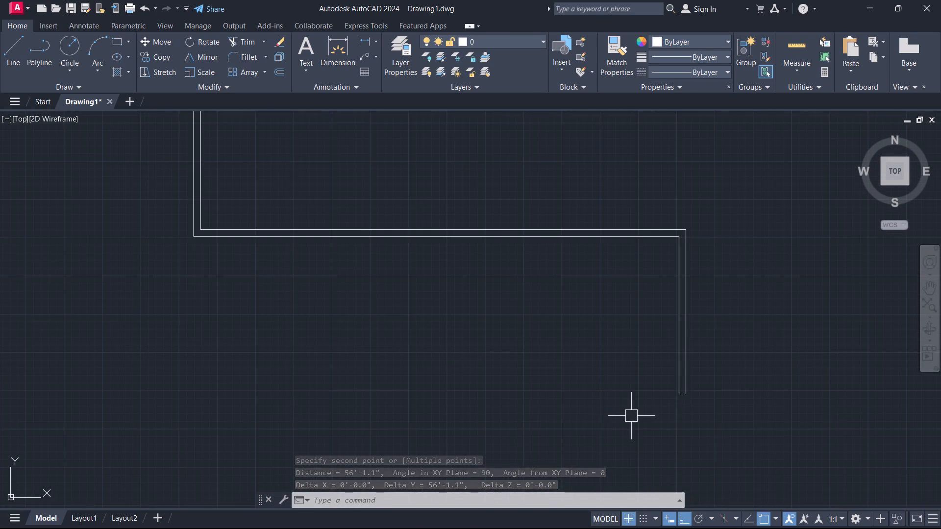
text(l)
key(space)
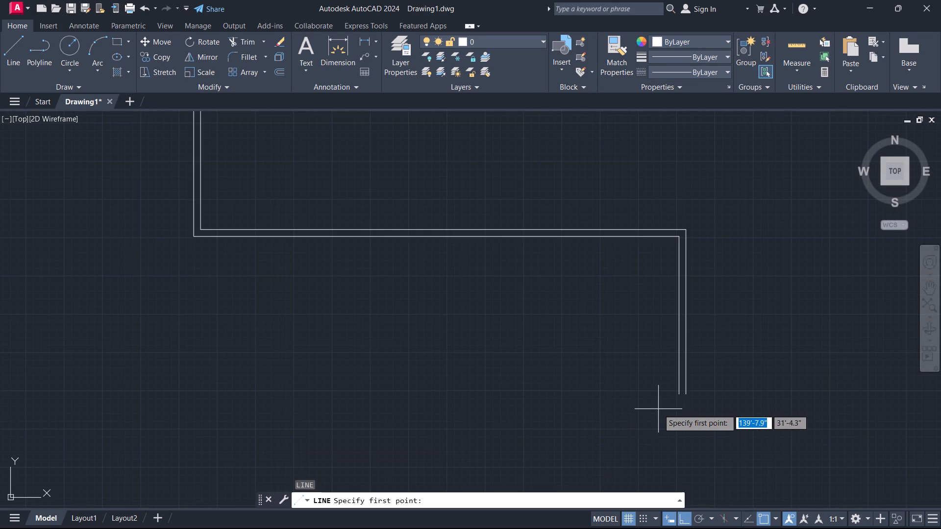
click(688, 393)
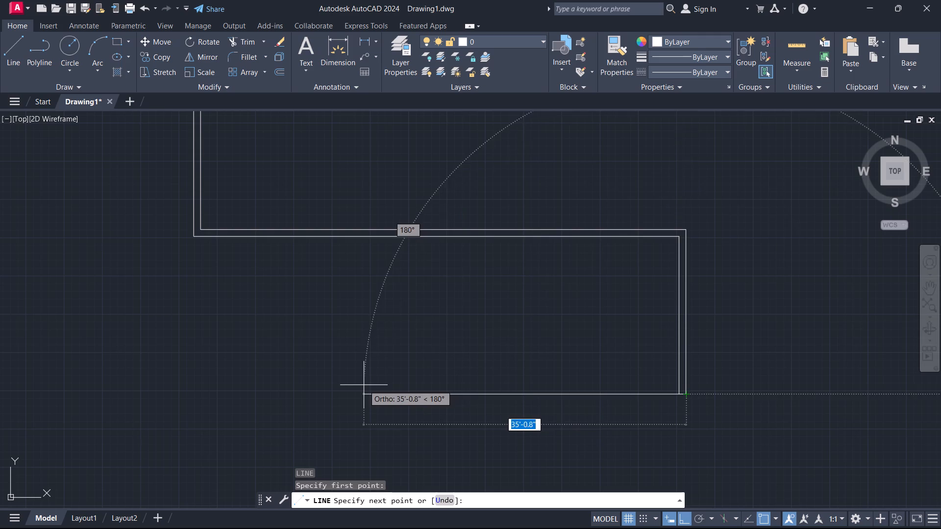
middle_drag(396, 382, 765, 397)
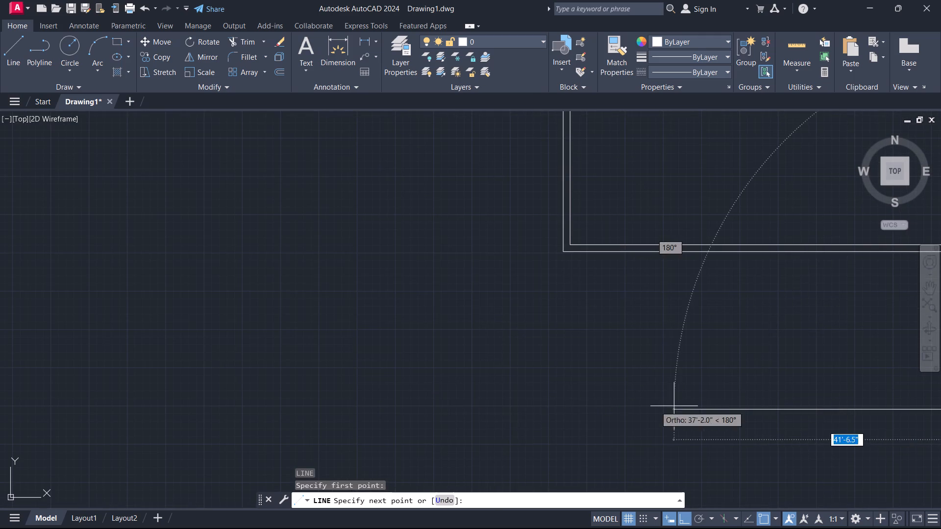
click(497, 401)
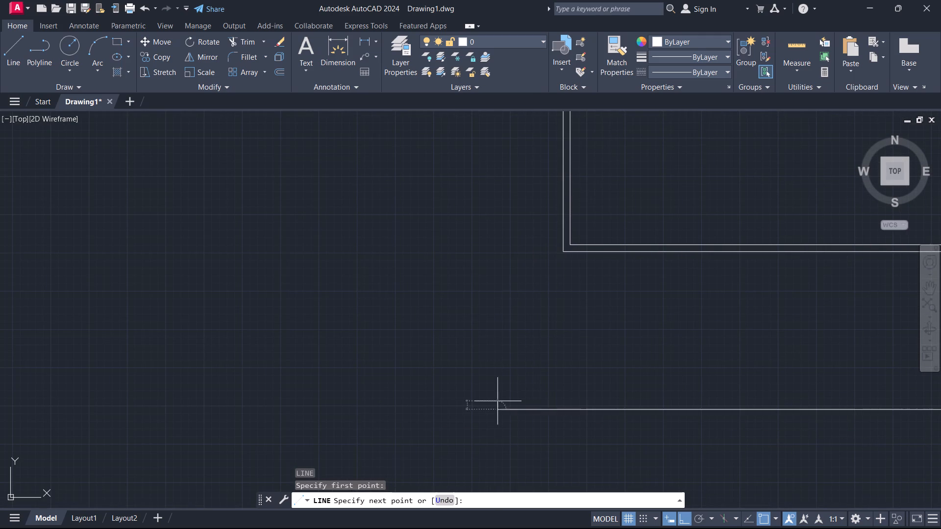
key(Escape)
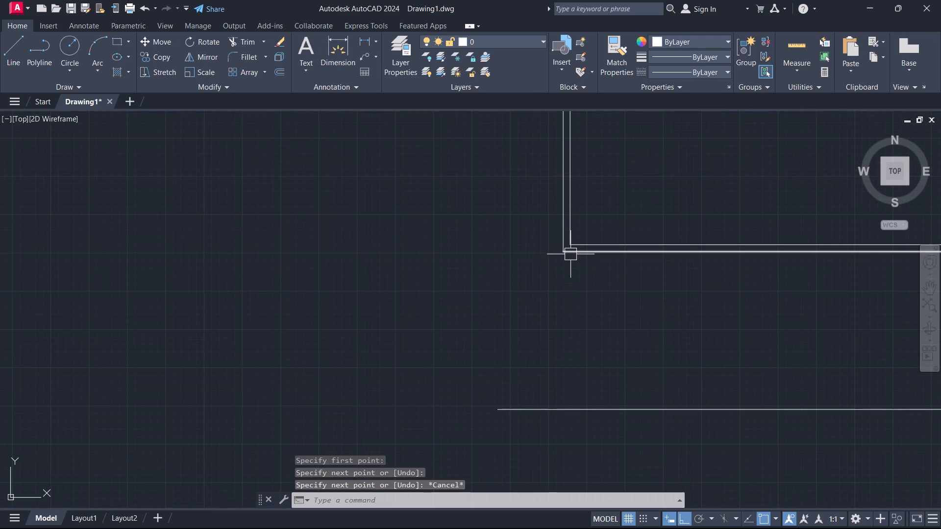
Fillet the long vertical wall's outer line with the new bottom line at zero radius to form a square corner.
key(f)
key(space)
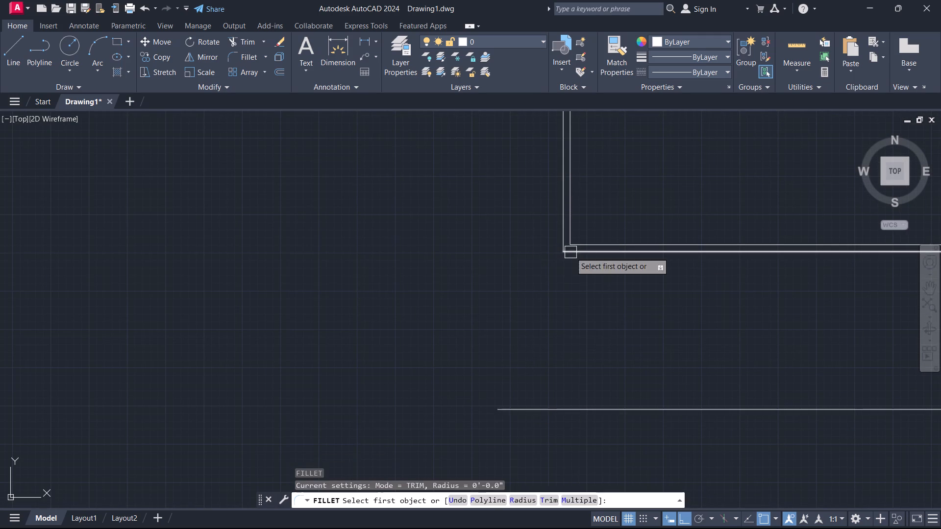
click(561, 218)
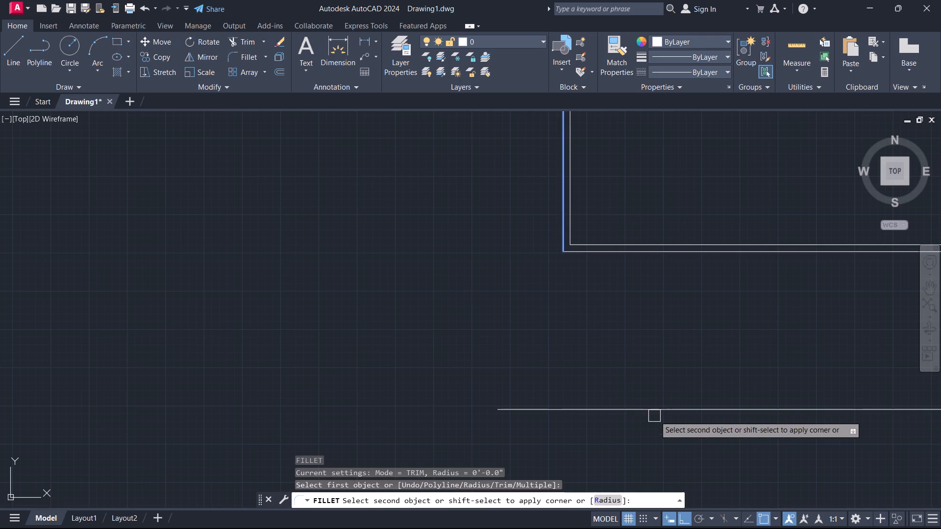
click(656, 409)
Offset the bottom horizontal line 9" inward to make the bottom wall a double line.
scroll(582, 277, down, 1)
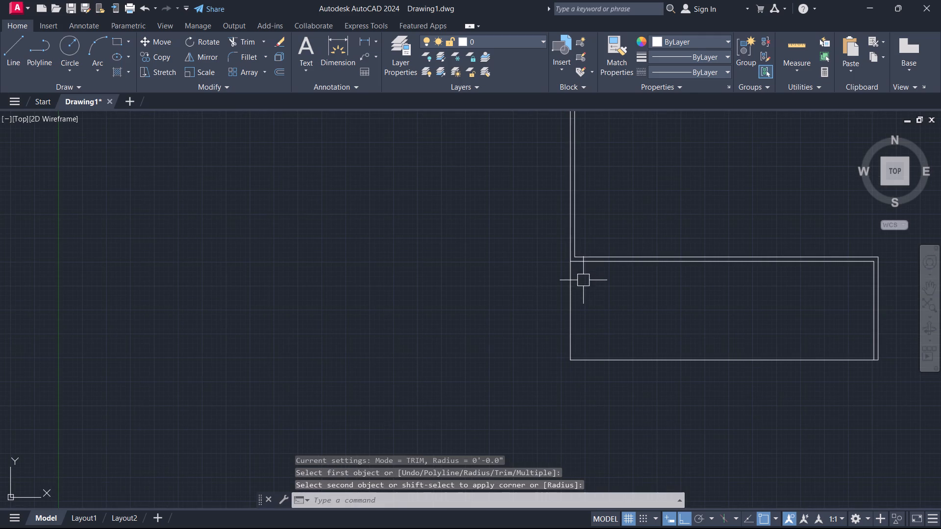
key(o)
key(space)
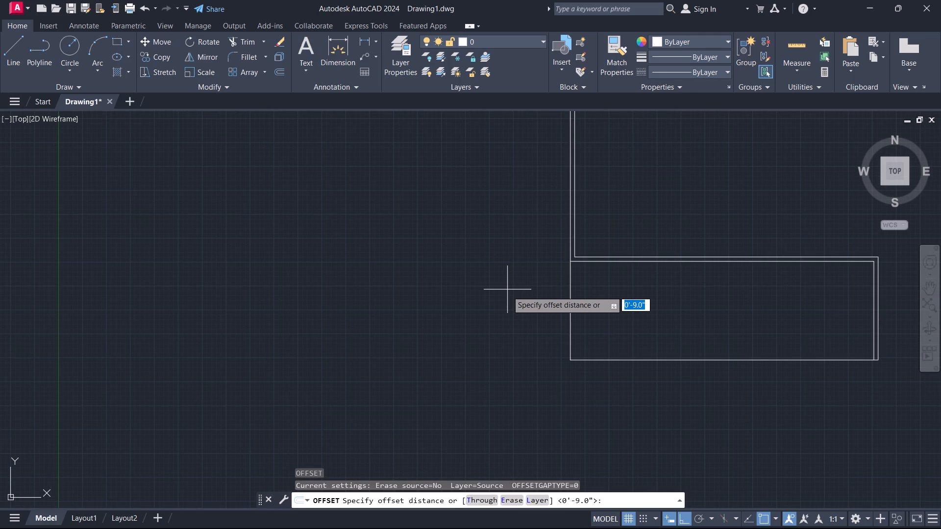
key(Return)
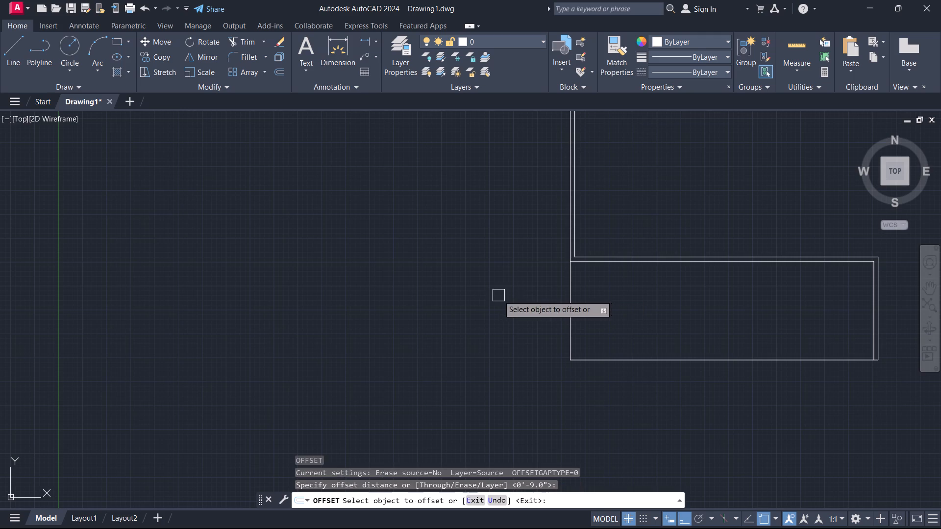
key(space)
key(space)
key(space)
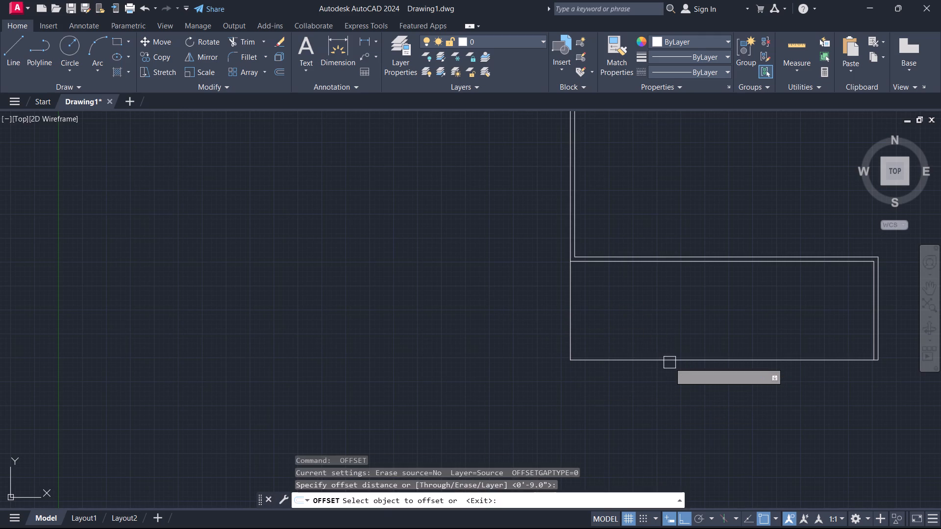
click(669, 362)
click(663, 300)
key(Escape)
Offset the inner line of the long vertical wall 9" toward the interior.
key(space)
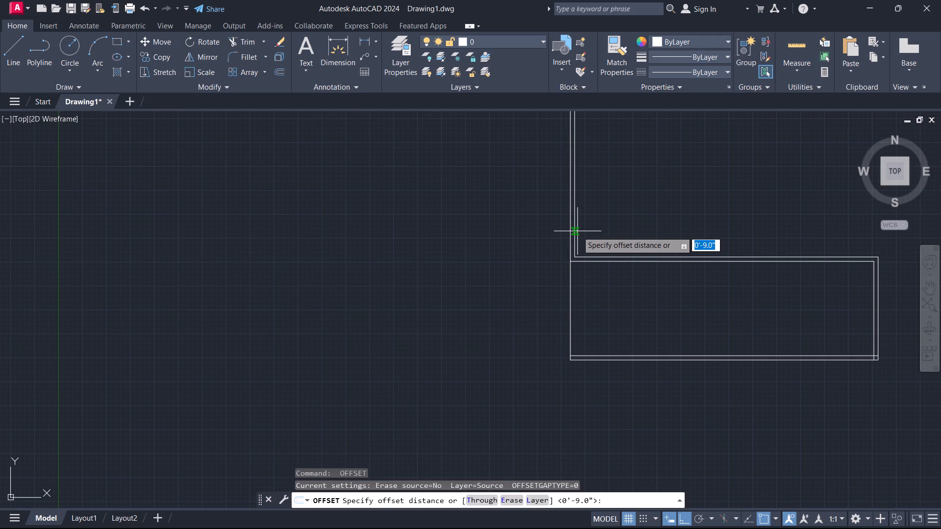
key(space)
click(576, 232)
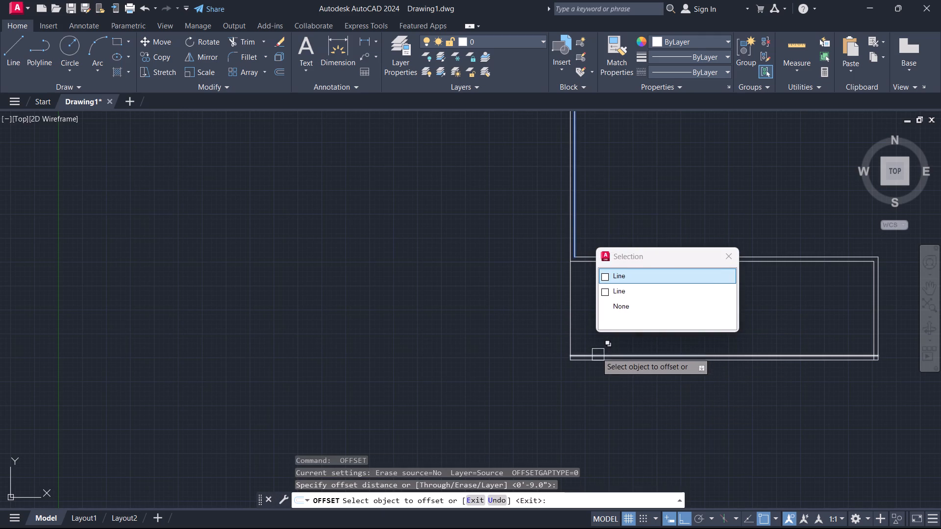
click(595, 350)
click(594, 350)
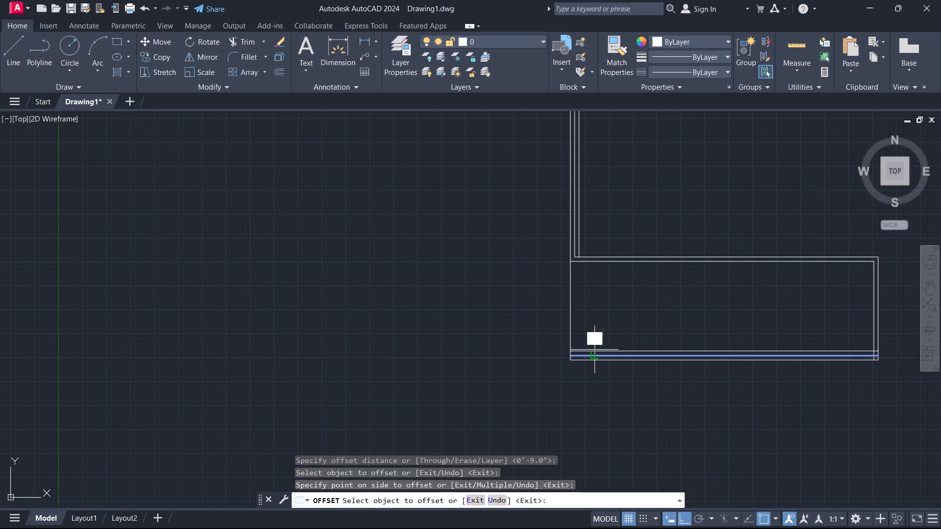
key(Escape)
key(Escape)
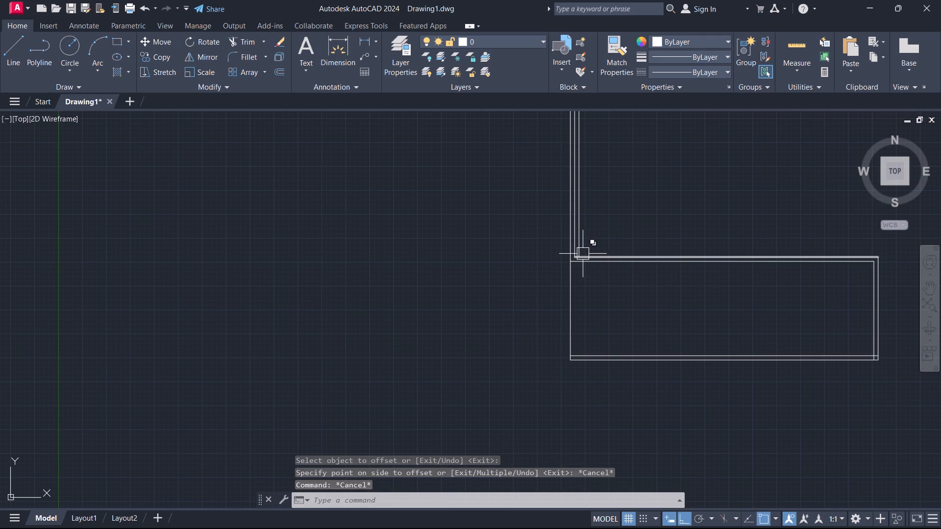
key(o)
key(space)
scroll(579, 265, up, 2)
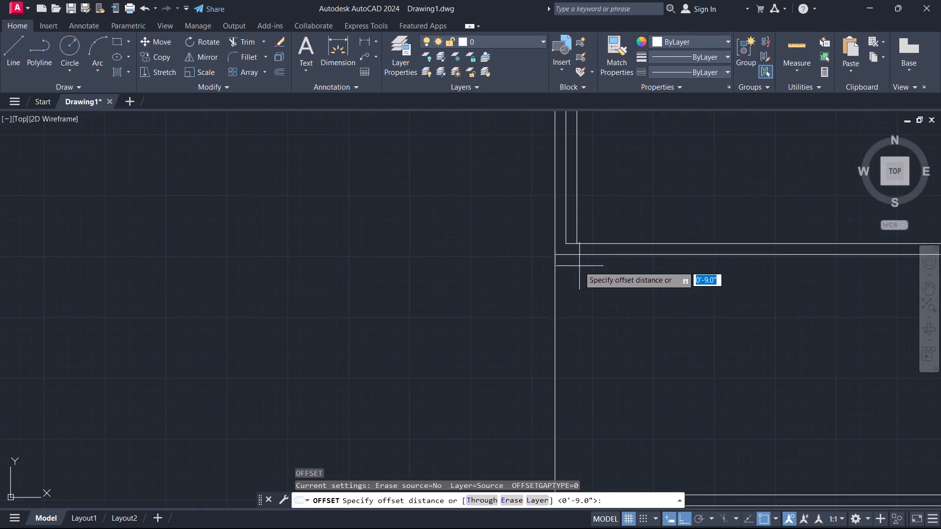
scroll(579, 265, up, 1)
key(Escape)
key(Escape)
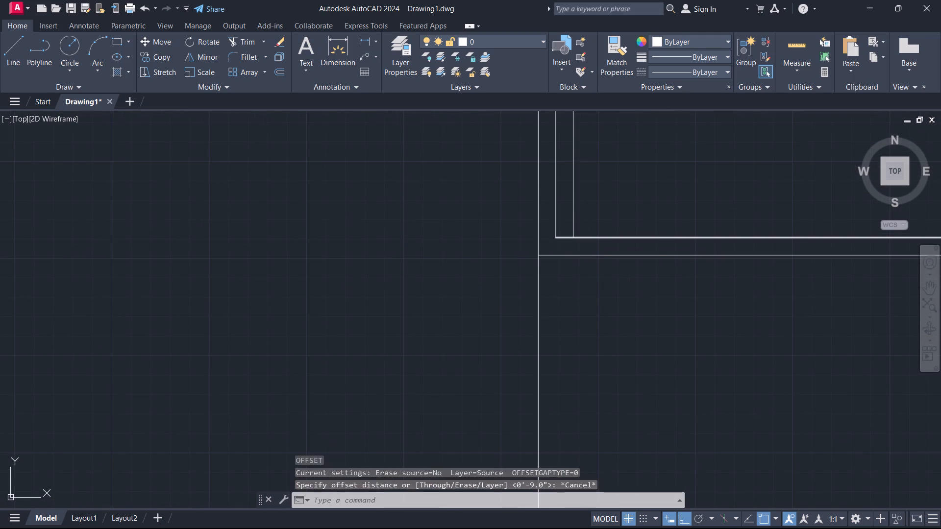
Fillet the long vertical wall's inner line with the bottom wall's inner line at zero radius into a square corner.
text(f)
key(space)
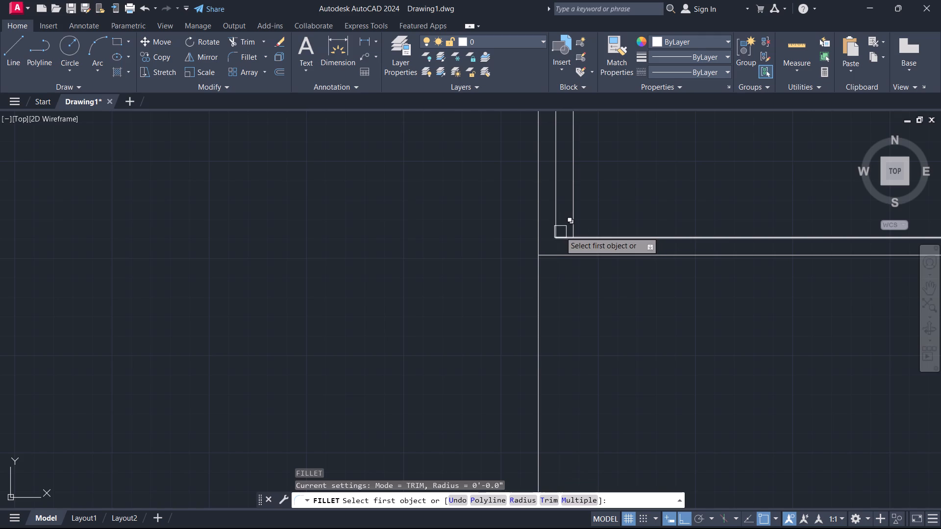
scroll(560, 232, up, 2)
click(545, 224)
scroll(572, 311, down, 2)
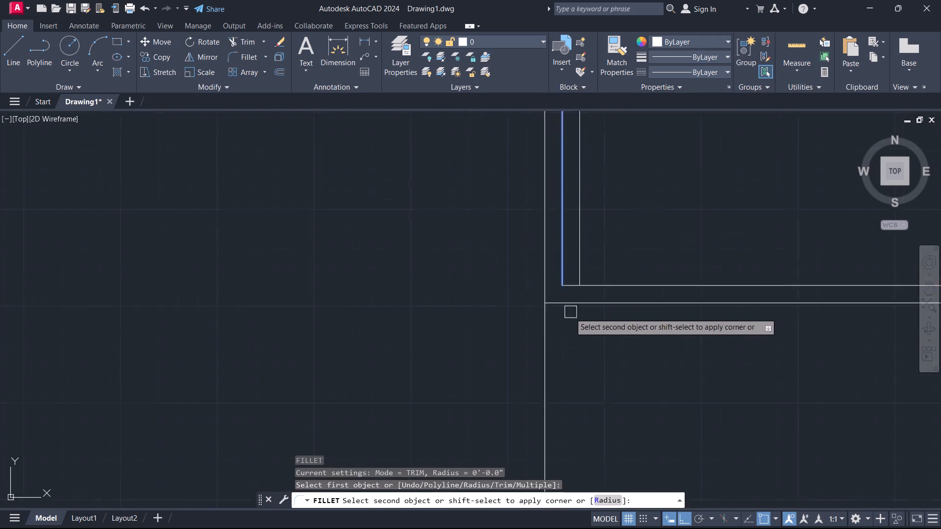
scroll(570, 313, down, 3)
middle_drag(619, 370, 579, 240)
scroll(580, 240, up, 3)
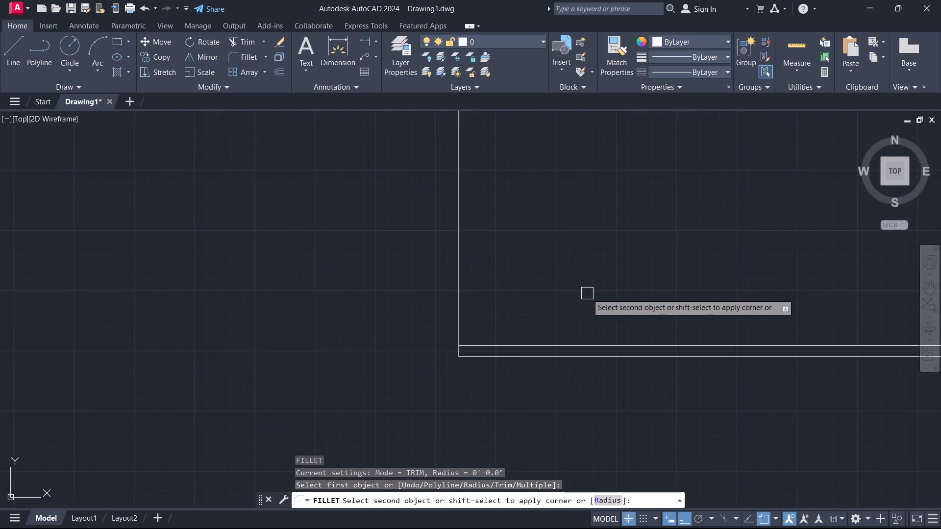
click(577, 372)
key(Escape)
Trim away the extra third line beside the long vertical wall above the horizontal wall.
scroll(557, 321, down, 1)
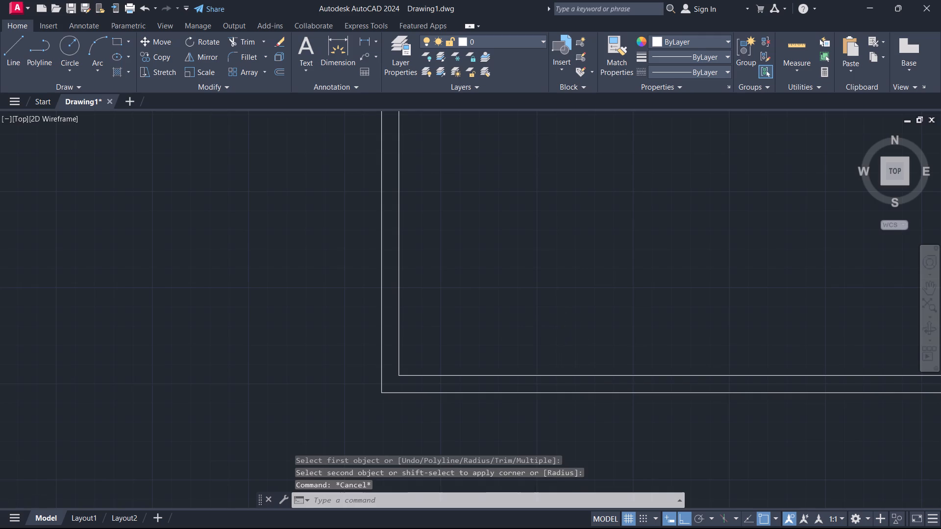
scroll(557, 321, down, 2)
middle_drag(557, 321, 562, 408)
scroll(557, 321, down, 1)
scroll(553, 354, up, 3)
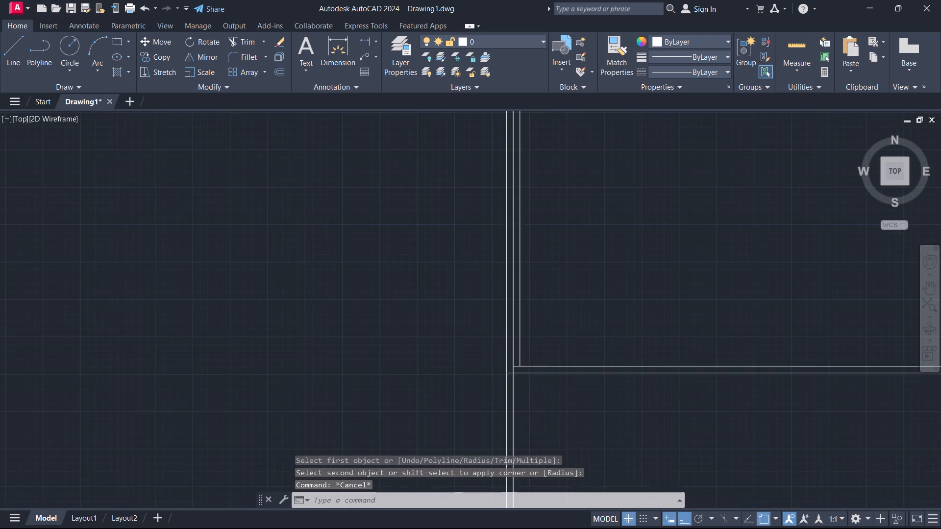
text(tr)
key(space)
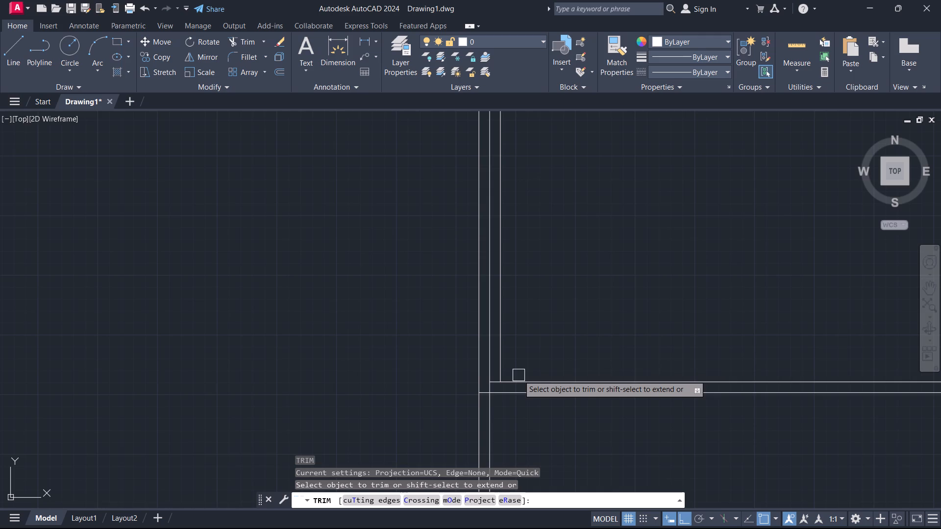
scroll(522, 362, up, 1)
click(487, 375)
Trim the line segments crossing inside the junction of the long vertical wall and the upper horizontal wall.
scroll(478, 393, up, 2)
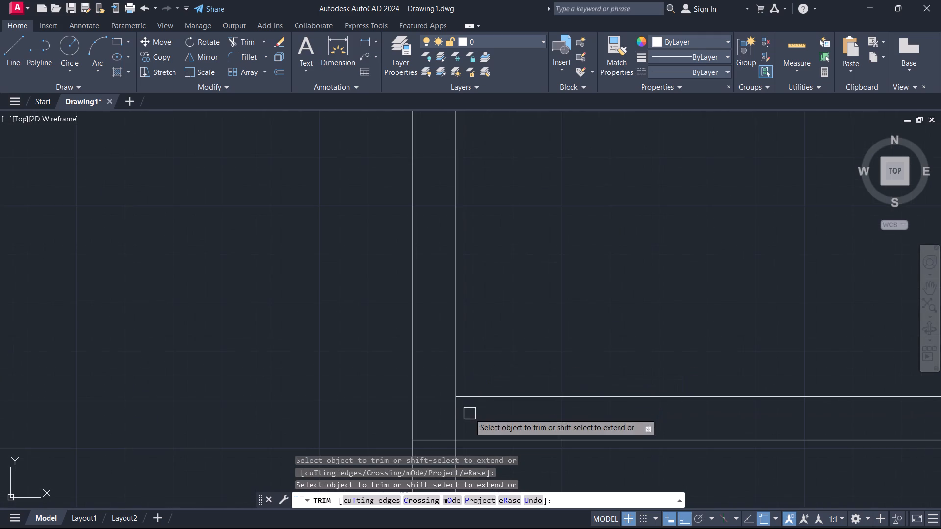
click(465, 412)
click(443, 430)
drag(437, 451, 436, 437)
click(433, 409)
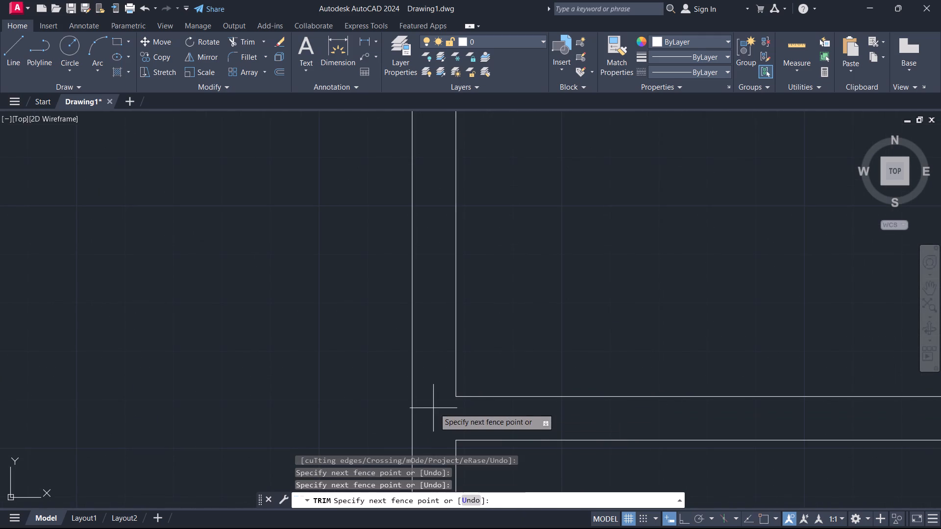
click(441, 426)
key(Escape)
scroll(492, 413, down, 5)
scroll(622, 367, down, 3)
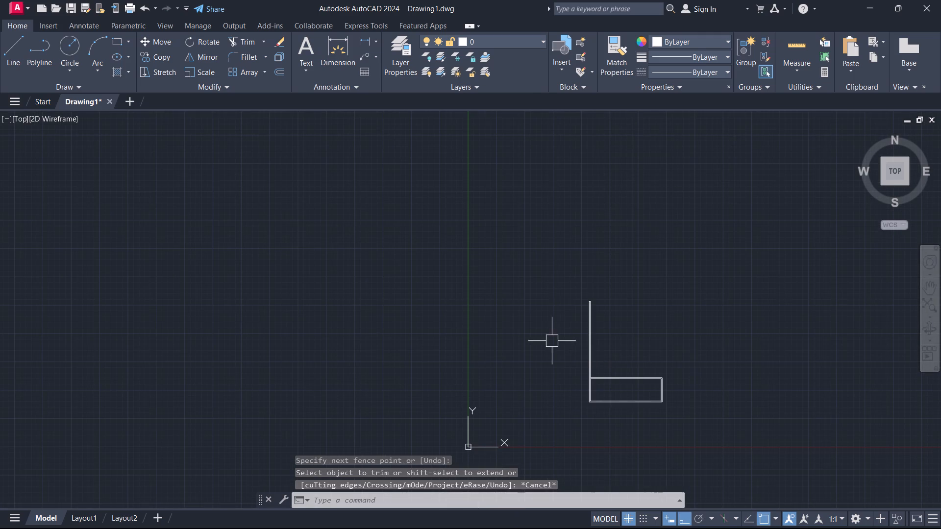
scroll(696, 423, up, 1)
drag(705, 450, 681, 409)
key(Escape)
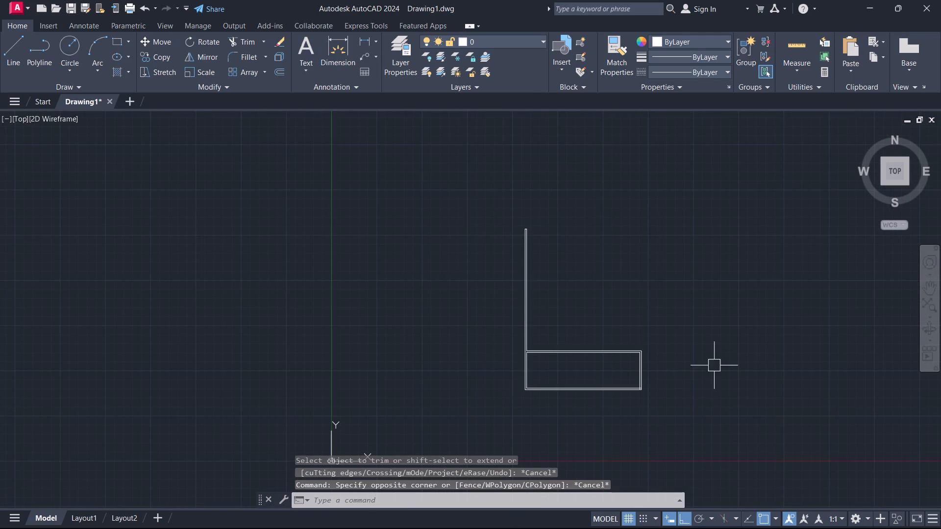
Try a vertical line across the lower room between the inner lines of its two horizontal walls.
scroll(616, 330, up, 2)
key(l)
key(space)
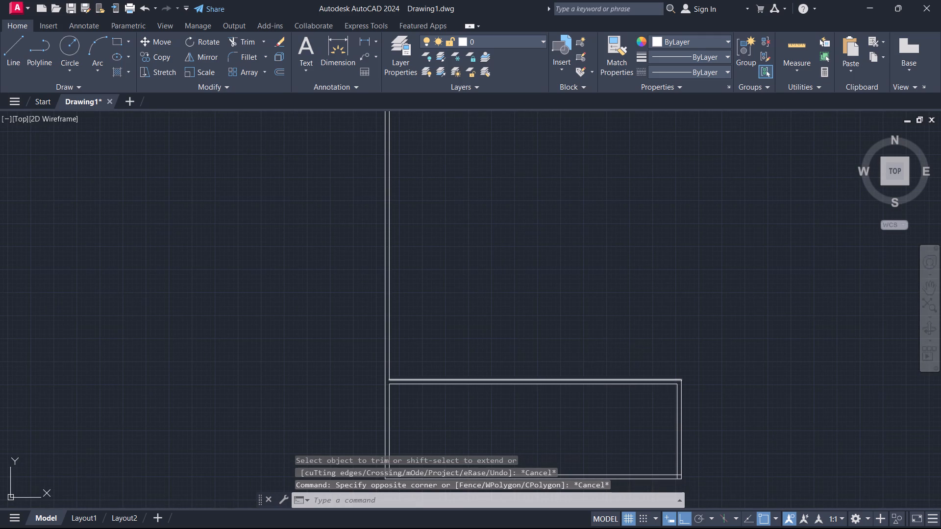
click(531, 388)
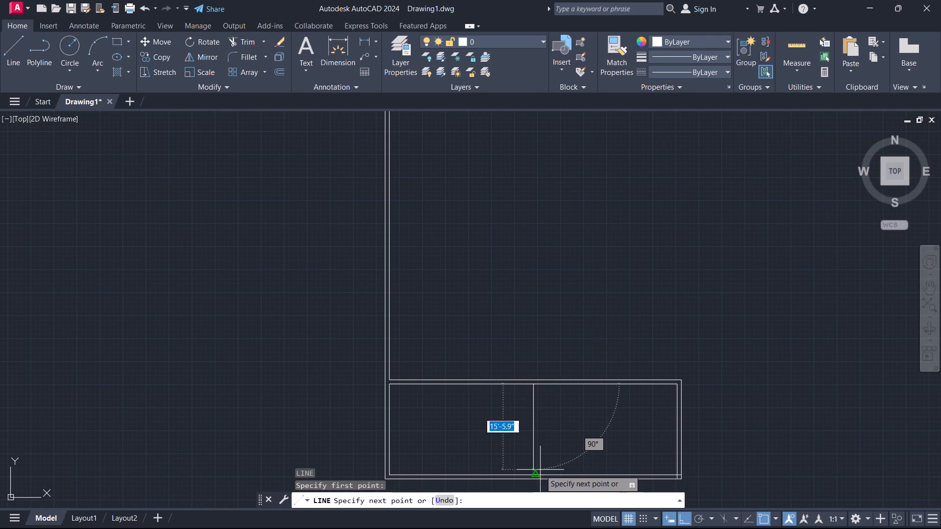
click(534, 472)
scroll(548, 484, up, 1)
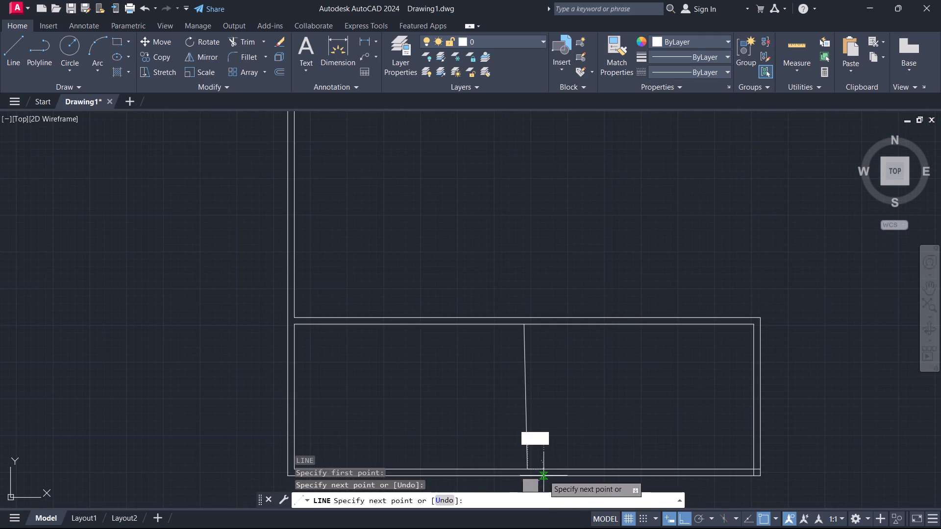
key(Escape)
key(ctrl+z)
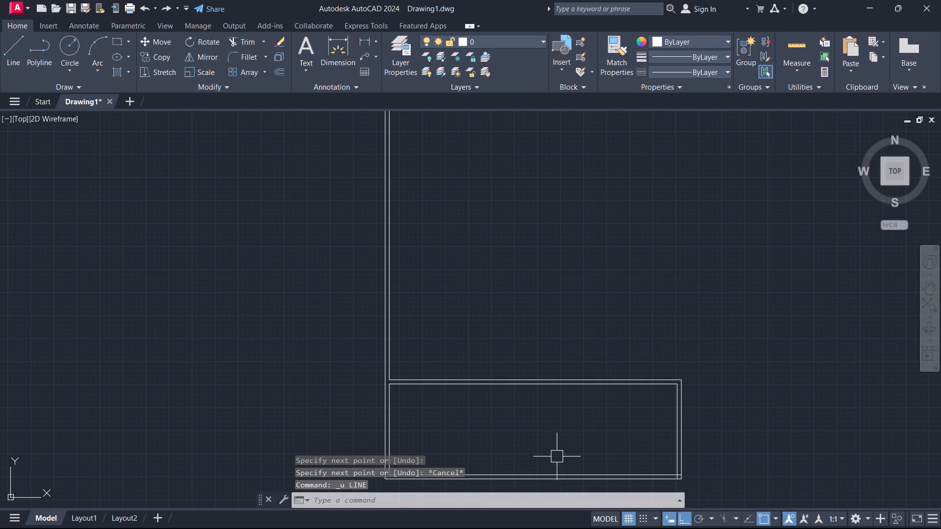
Trim the two inner wall line ends that overrun the lower room's bottom-right corner.
text(tr)
key(space)
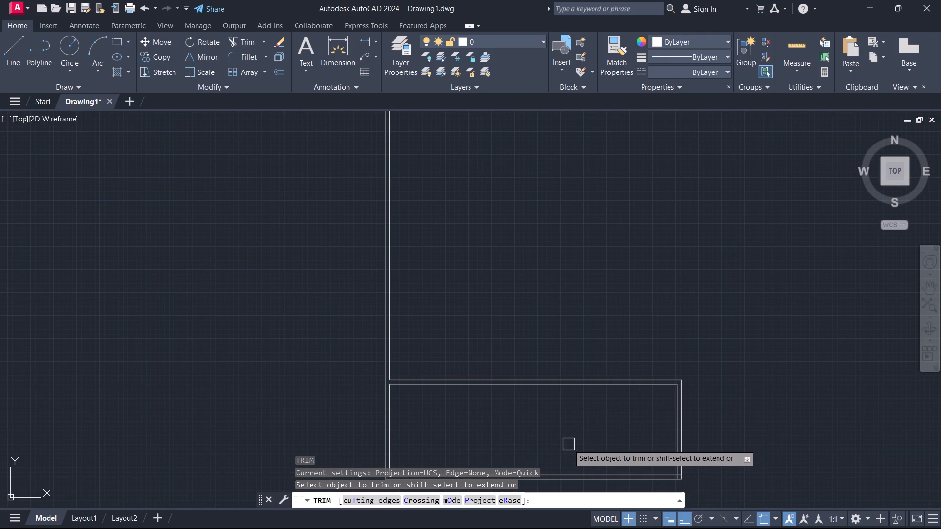
scroll(730, 488, up, 2)
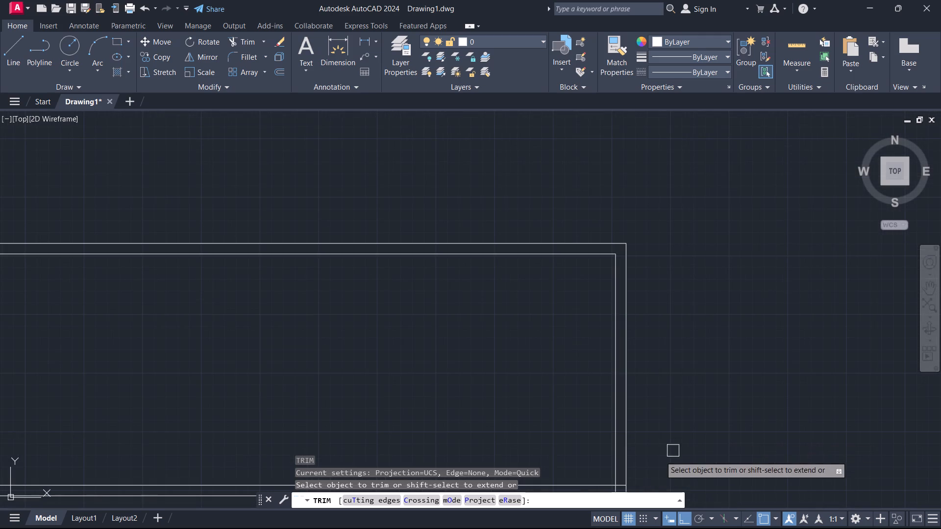
middle_drag(645, 460, 687, 227)
scroll(687, 227, up, 3)
click(614, 292)
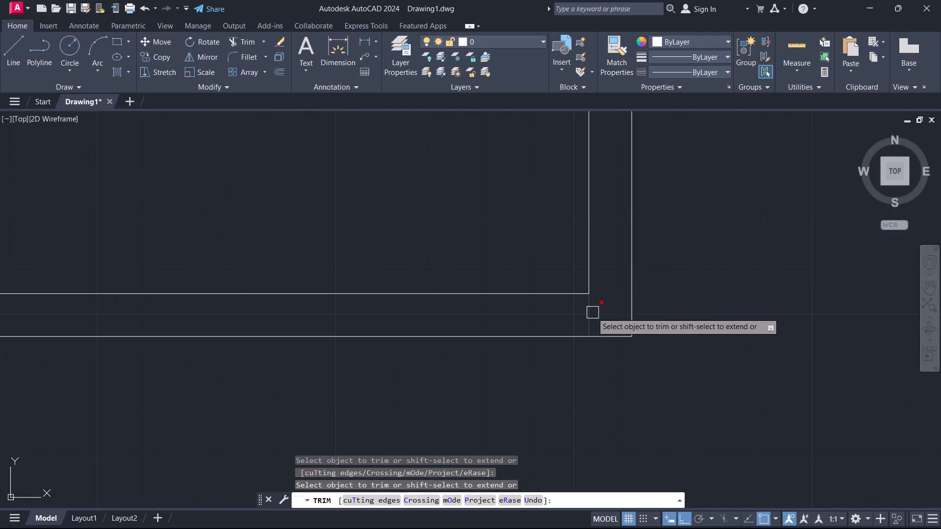
click(591, 313)
key(Escape)
Examine the lower room's walls and corner junctions for leftover line segments.
scroll(521, 262, down, 3)
scroll(573, 266, down, 1)
middle_drag(573, 273, 735, 403)
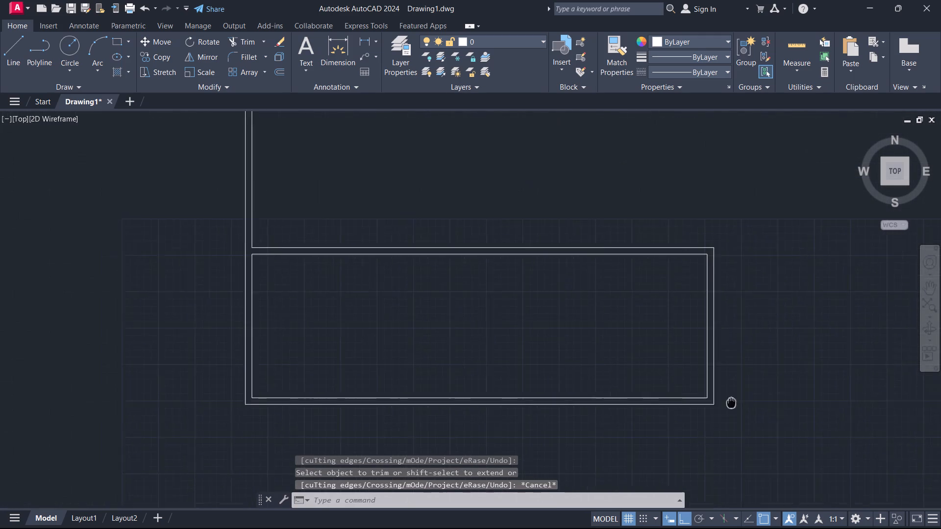
middle_drag(735, 403, 745, 403)
scroll(759, 288, up, 1)
middle_drag(488, 327, 879, 288)
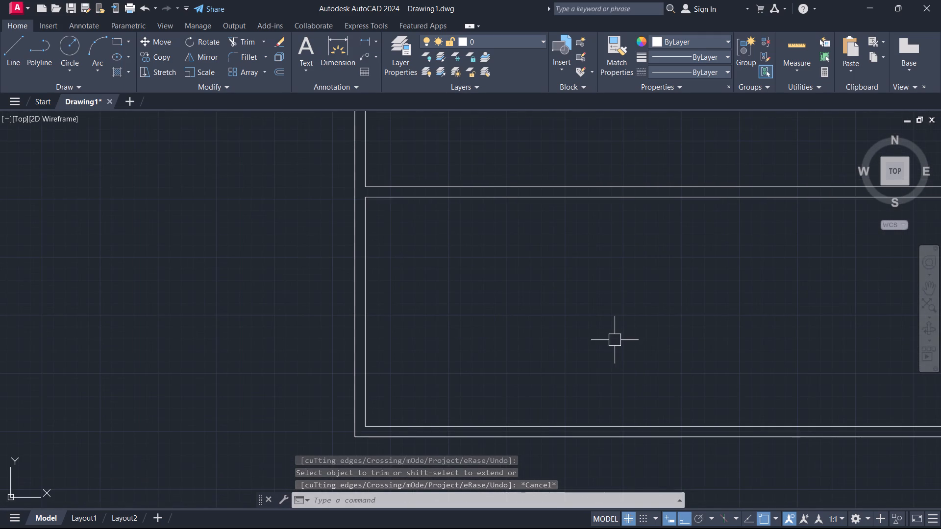
middle_drag(608, 339, 477, 333)
scroll(473, 284, down, 4)
middle_drag(475, 282, 488, 318)
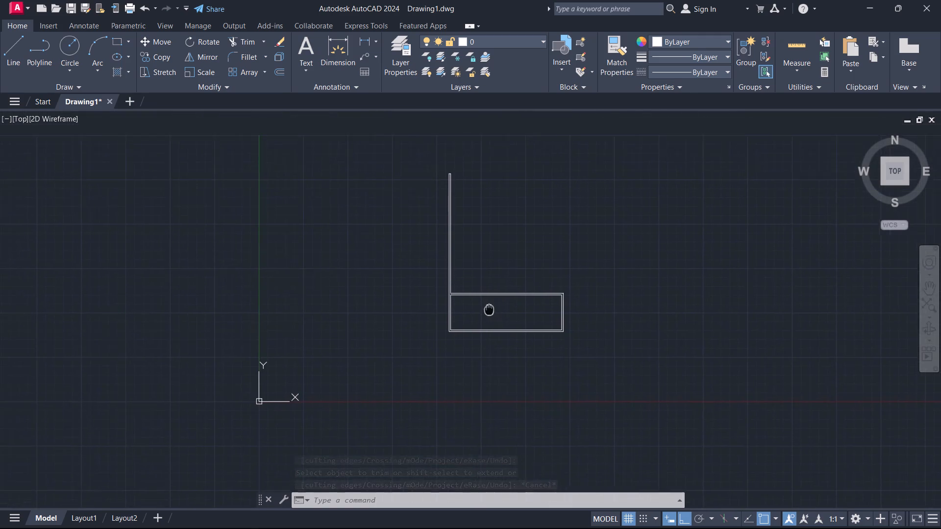
middle_drag(488, 318, 481, 333)
Offset the long vertical wall's inner line above the lower room 10' toward the interior.
text(o)
key(space)
text(10')
key(Return)
scroll(509, 285, up, 2)
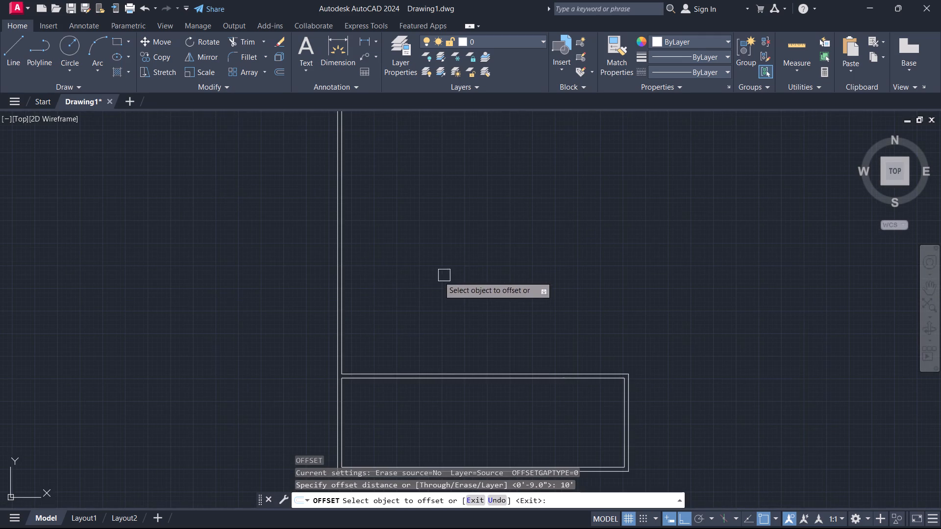
click(346, 288)
click(393, 280)
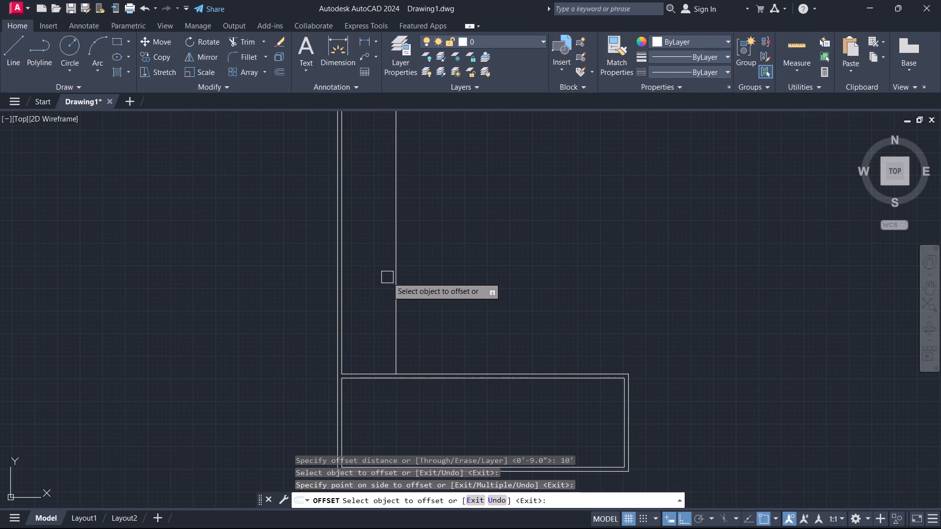
Offset the new vertical line 9" further away from the long wall to form a double-line wall.
key(space)
key(space)
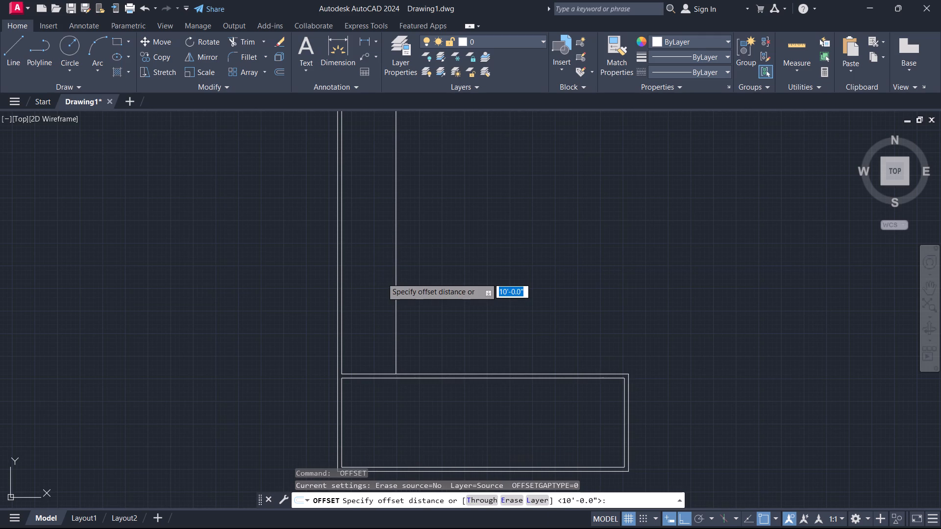
key(9)
key(Return)
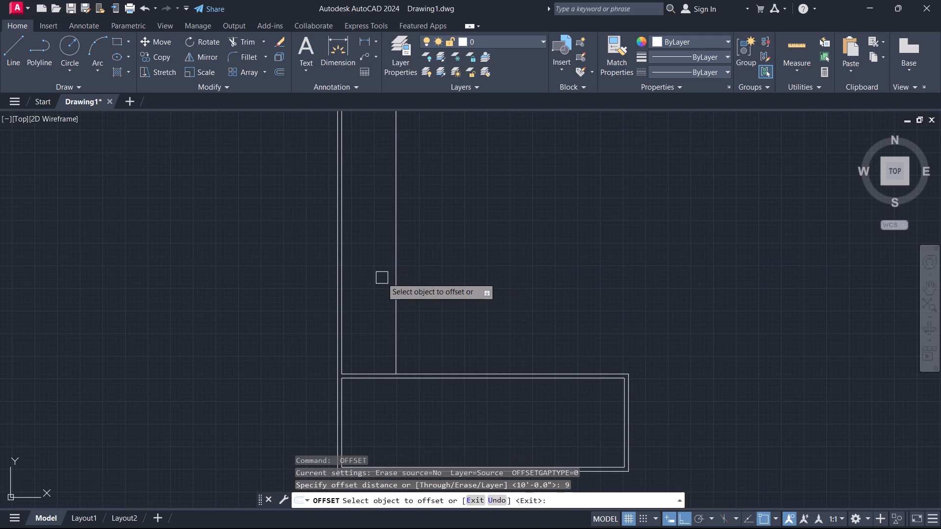
drag(394, 290, 402, 291)
click(460, 292)
key(Escape)
scroll(460, 292, down, 2)
middle_drag(460, 292, 461, 314)
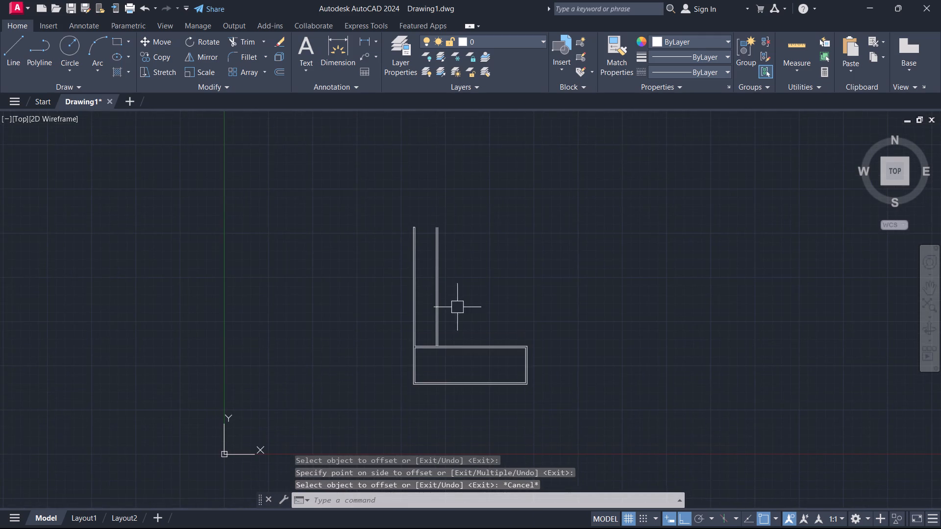
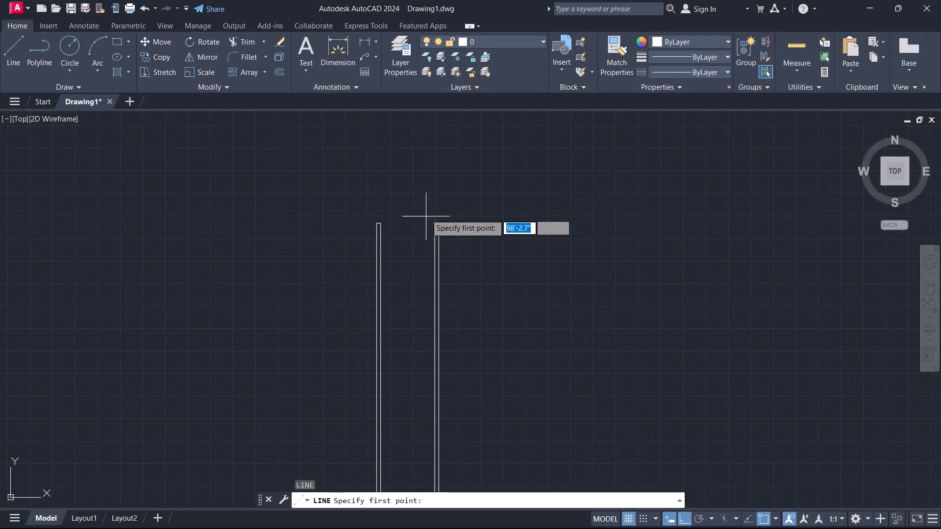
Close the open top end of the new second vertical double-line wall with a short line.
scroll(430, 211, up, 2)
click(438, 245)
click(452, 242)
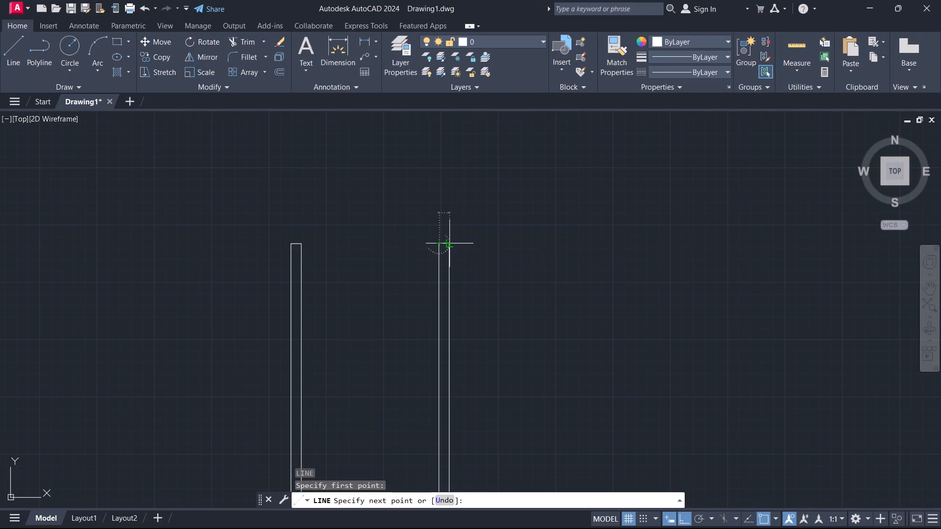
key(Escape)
Trim the lower room's upper outer wall line between the two lines of the second vertical wall.
scroll(429, 270, down, 4)
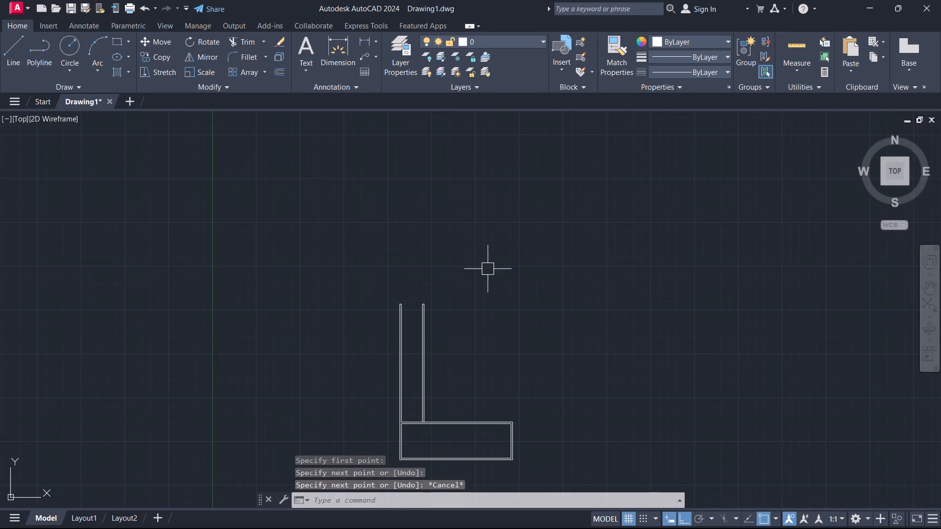
middle_drag(456, 370, 493, 200)
scroll(478, 223, up, 2)
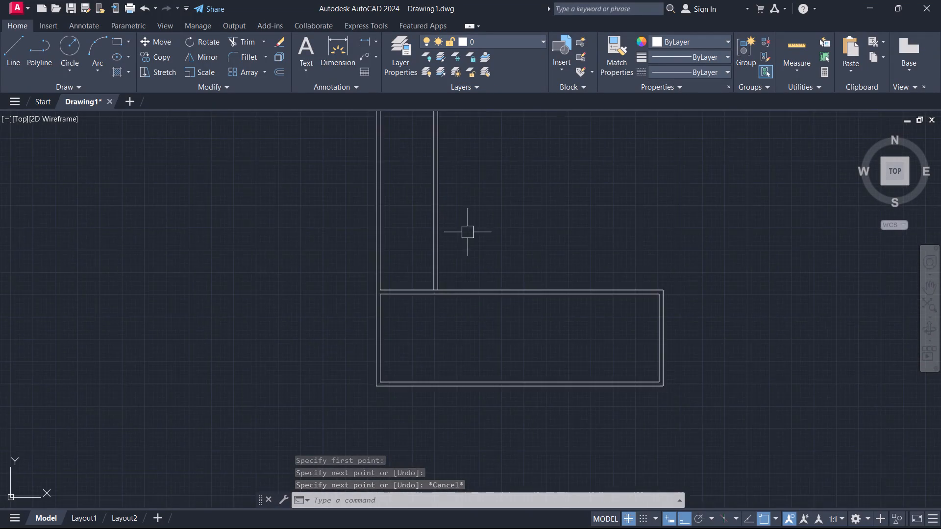
scroll(468, 232, up, 1)
scroll(394, 367, up, 3)
middle_drag(405, 375, 387, 486)
scroll(437, 307, up, 1)
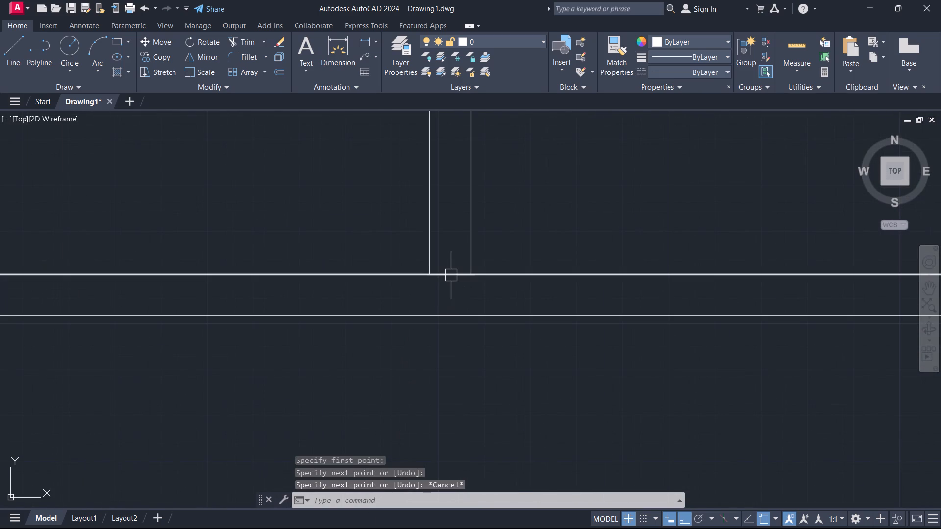
text(tr)
key(space)
click(451, 275)
key(Escape)
Examine the lower room's walls, its corners and the vertical walls rising above it.
scroll(451, 280, down, 3)
scroll(391, 240, down, 3)
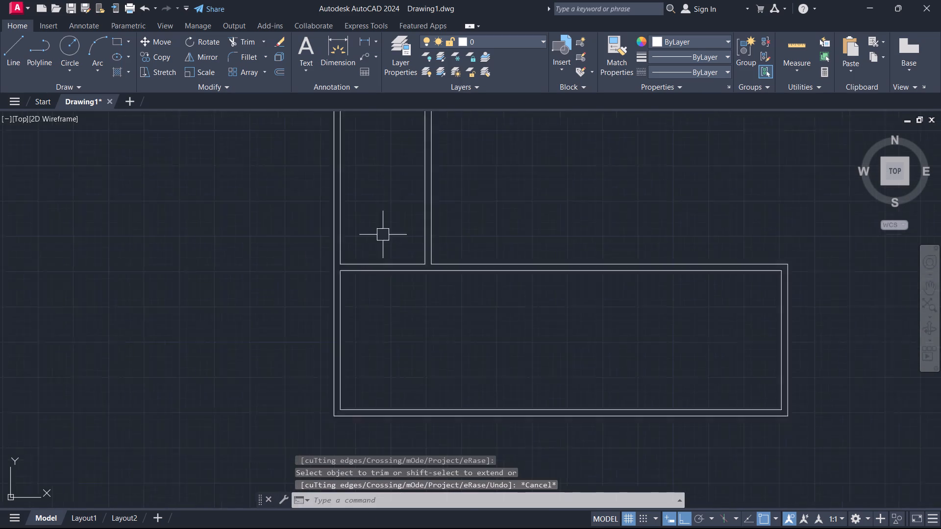
scroll(363, 238, down, 1)
middle_drag(372, 271, 375, 282)
scroll(379, 238, up, 1)
middle_drag(379, 236, 379, 236)
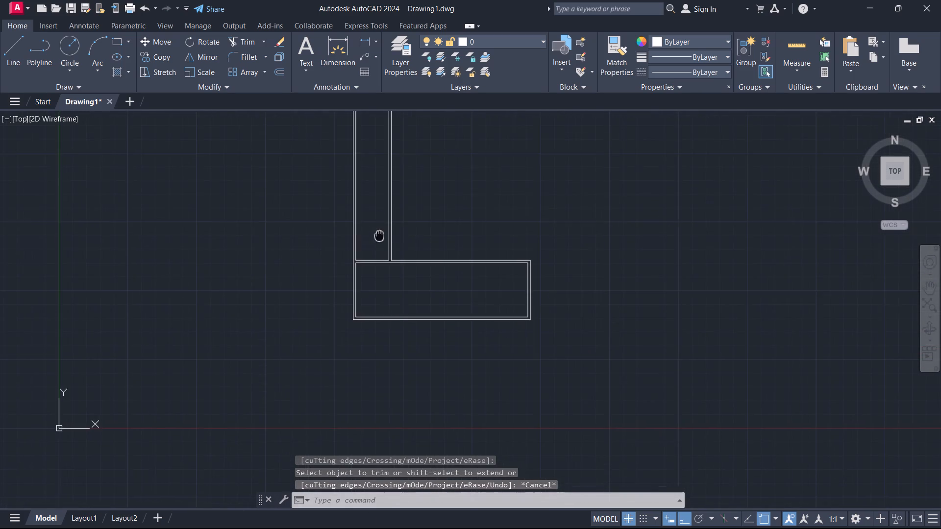
middle_drag(379, 236, 404, 338)
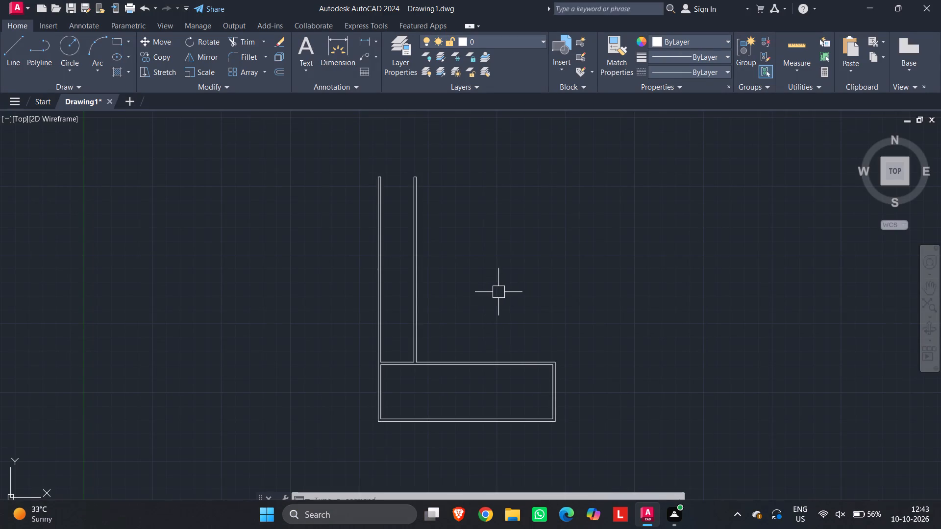
scroll(505, 276, up, 1)
middle_drag(371, 373, 461, 177)
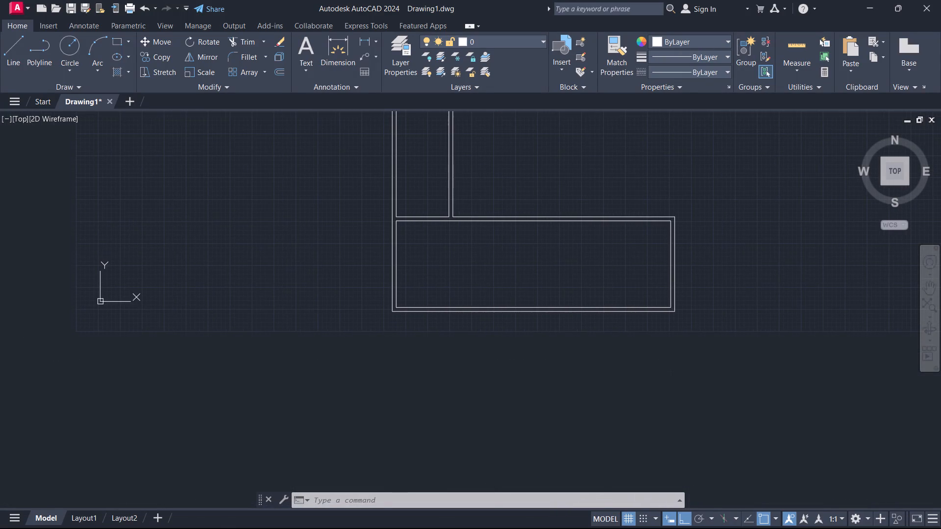
scroll(471, 262, up, 1)
middle_drag(468, 264, 547, 138)
scroll(503, 132, up, 1)
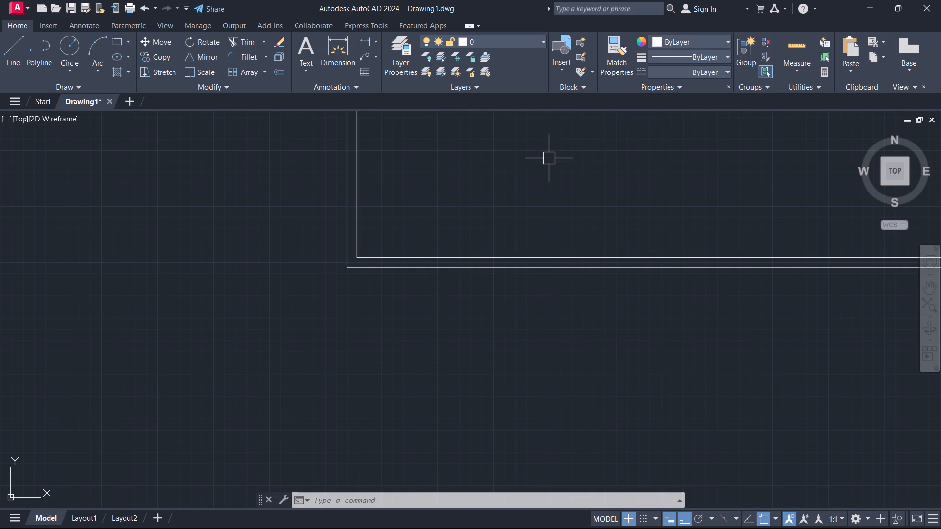
scroll(421, 355, down, 3)
scroll(489, 148, down, 1)
middle_drag(489, 148, 455, 261)
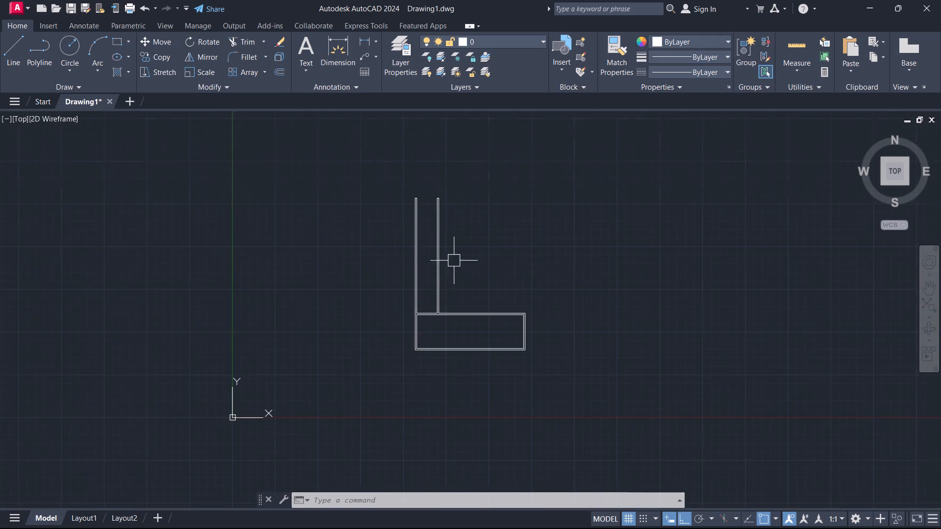
Delete the second vertical double-line wall together with its top end line.
scroll(422, 198, up, 3)
drag(533, 280, 513, 267)
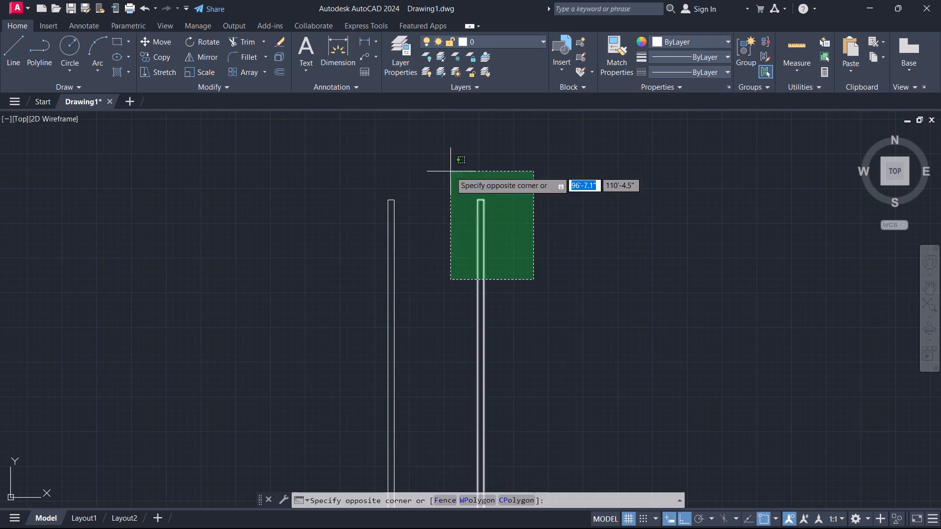
click(450, 171)
key(Delete)
Offset the long vertical wall's inner line above the lower room 14'4" toward the interior.
scroll(465, 219, down, 2)
scroll(443, 322, up, 1)
text(o)
key(space)
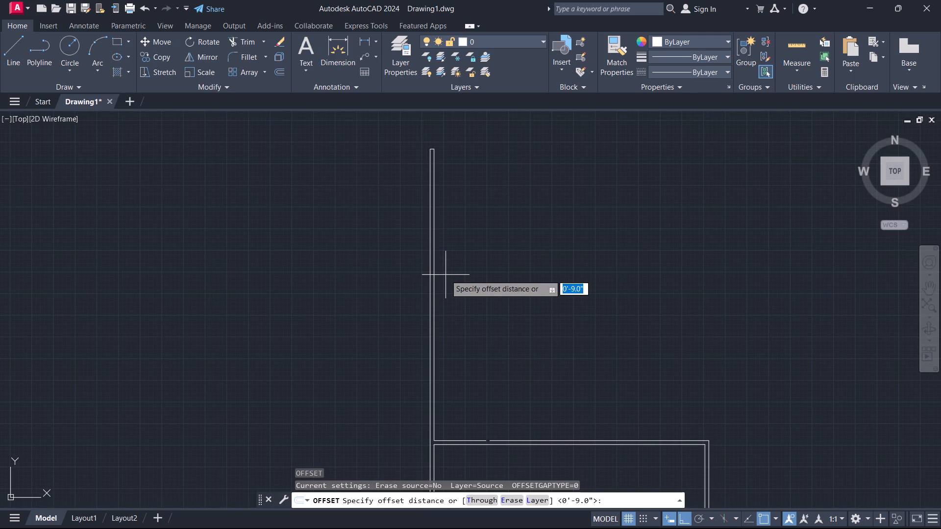
text(14')
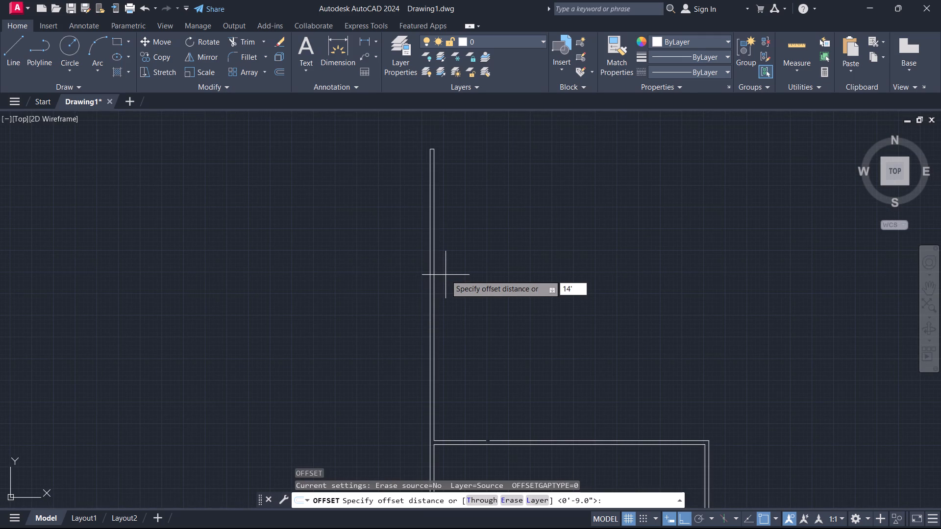
key(4)
key(Return)
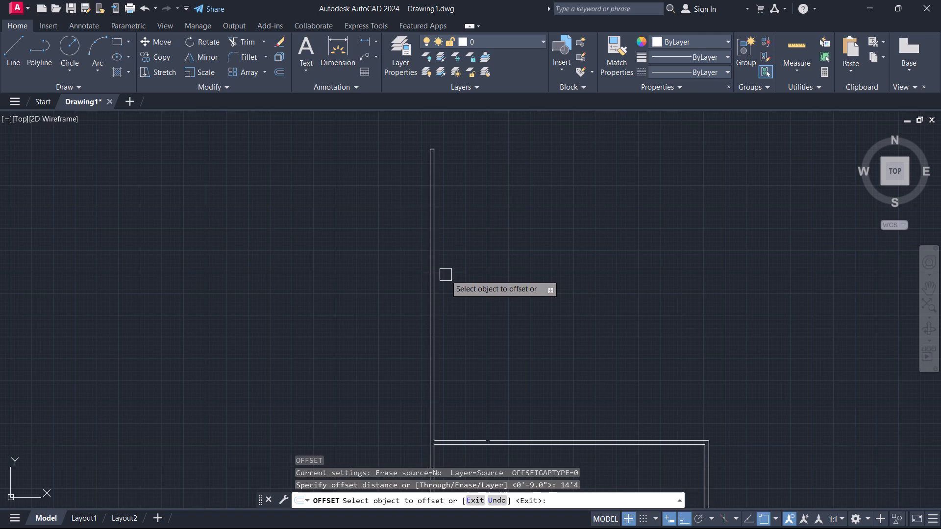
click(439, 338)
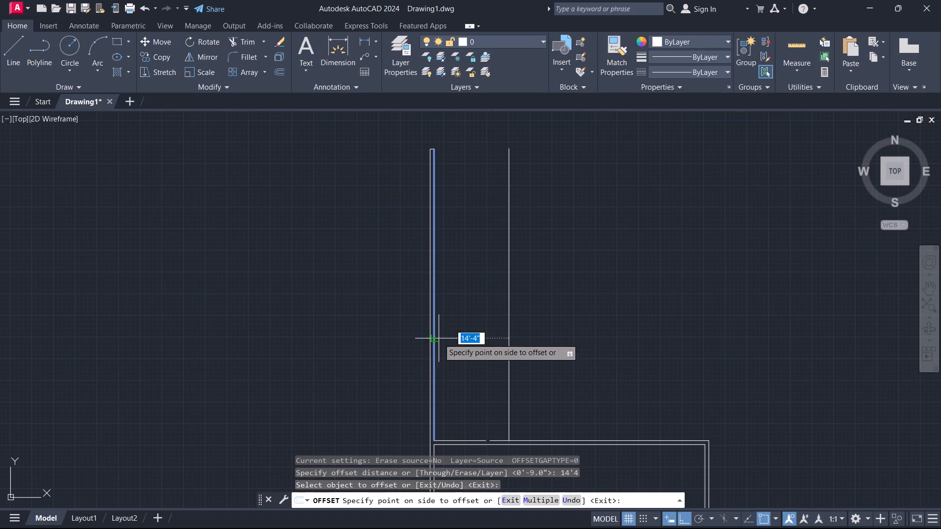
click(464, 341)
key(Escape)
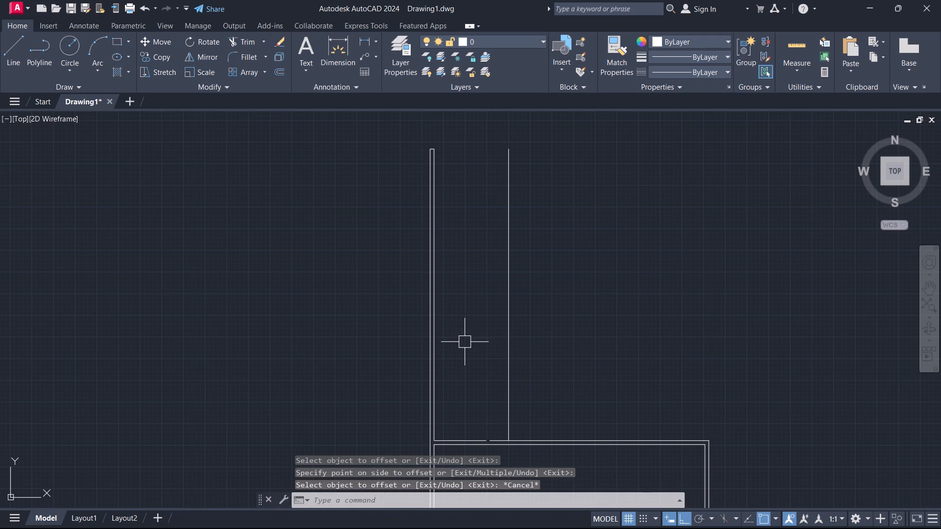
Offset the new vertical line 5" further away from the long wall to form a double-line partition.
text(o)
key(space)
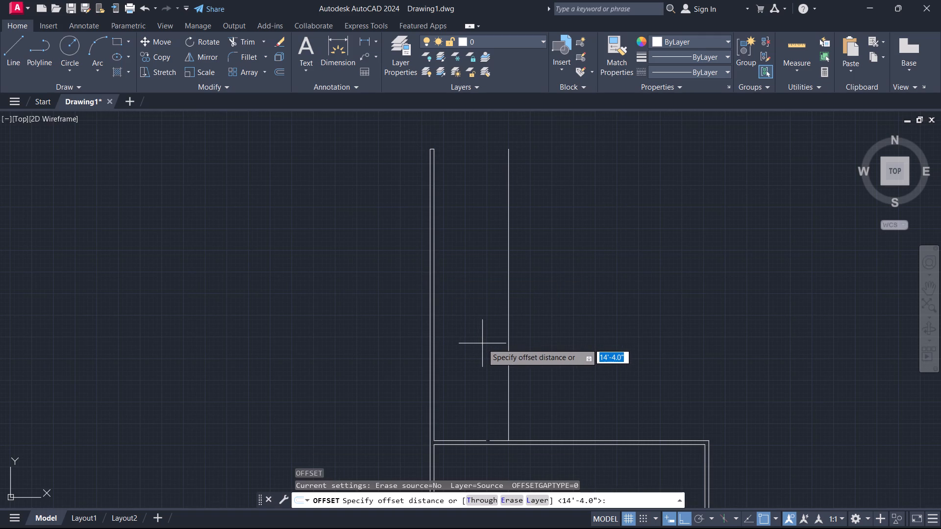
key(9)
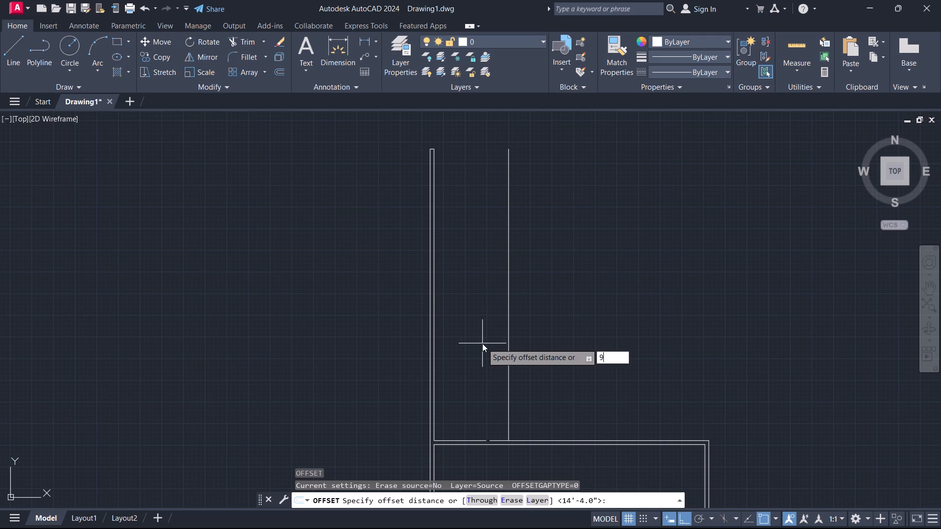
key(BackSpace)
key(5)
key(Return)
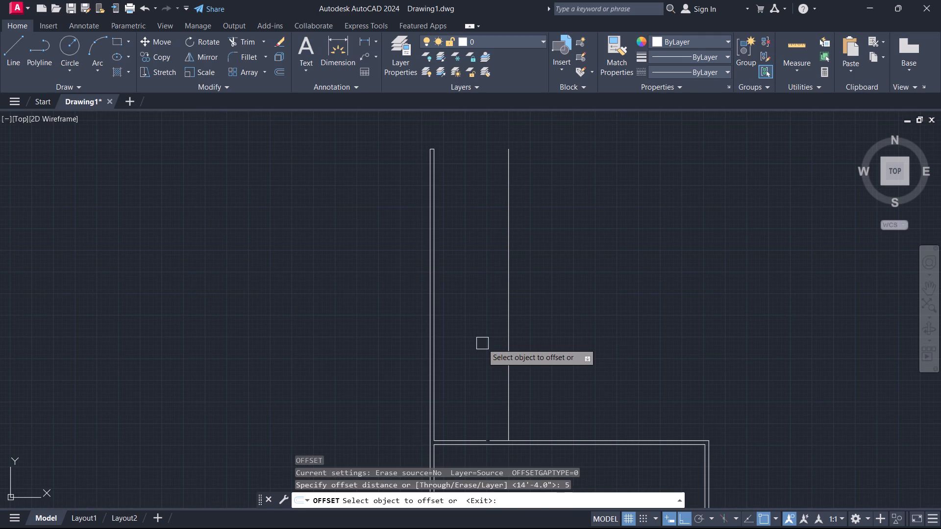
scroll(514, 299, up, 1)
drag(508, 295, 519, 294)
click(556, 294)
key(Escape)
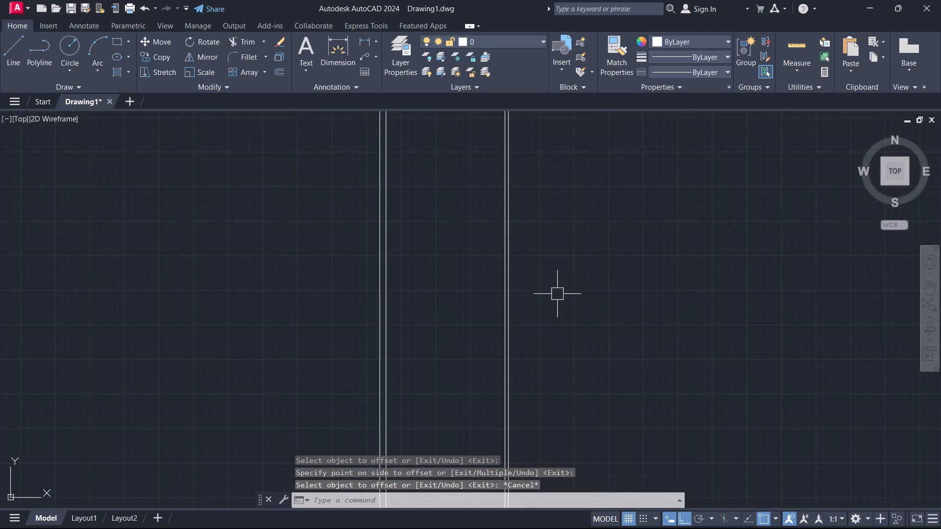
Offset the partition's line farther from the long wall 5'1" toward the interior.
text(o)
key(space)
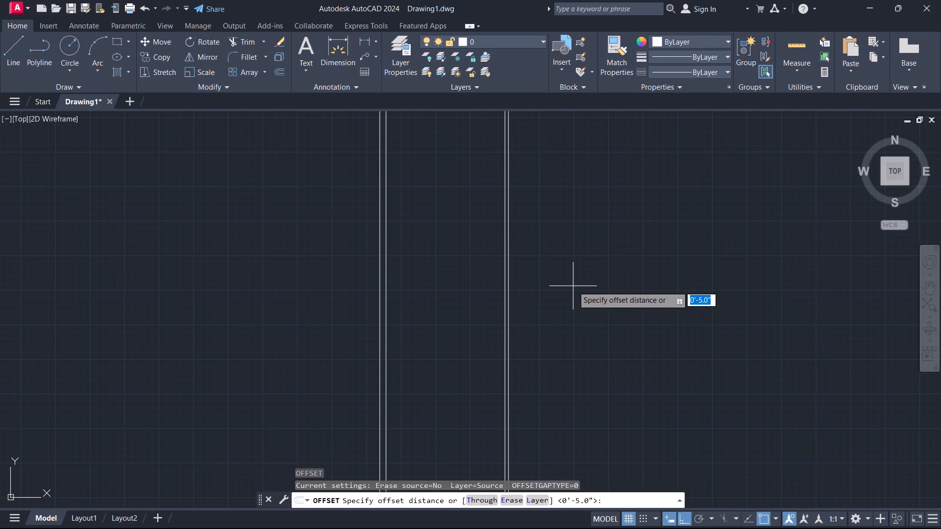
text(5'1)
key(Return)
scroll(527, 255, up, 2)
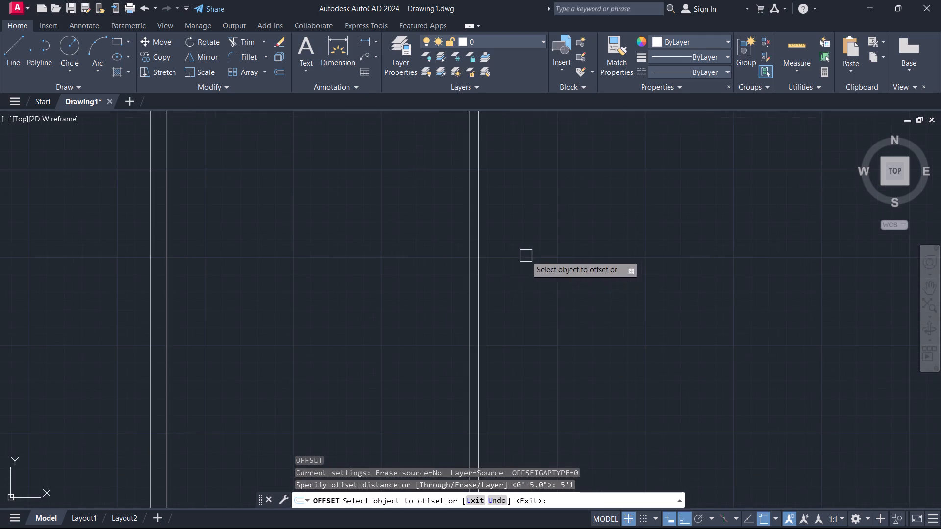
click(480, 271)
click(543, 268)
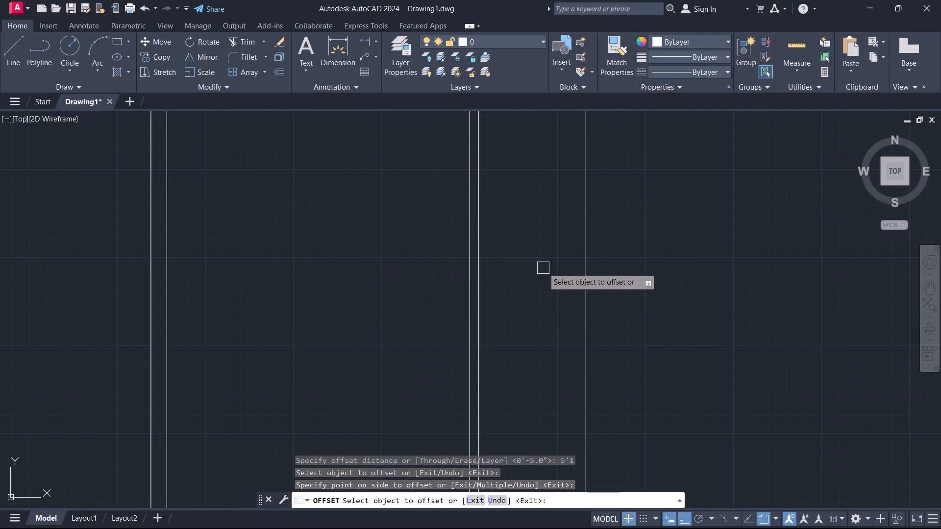
key(Escape)
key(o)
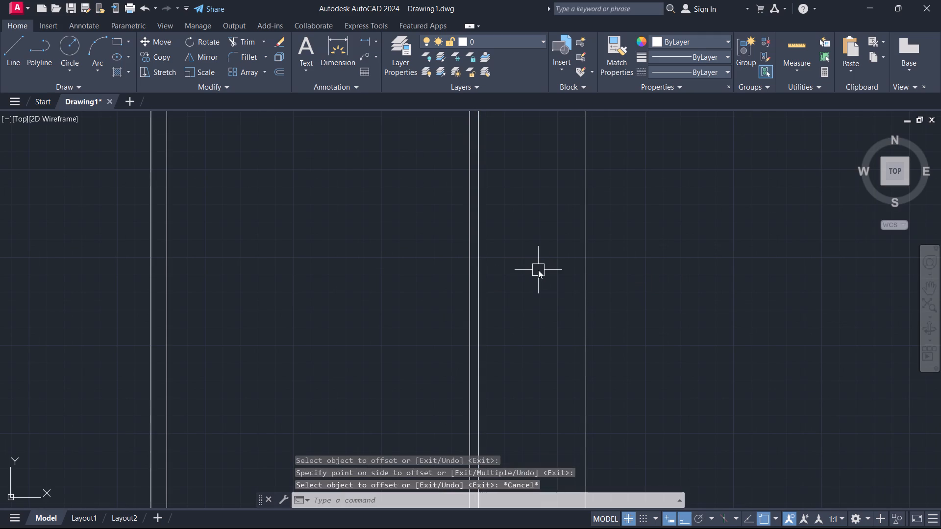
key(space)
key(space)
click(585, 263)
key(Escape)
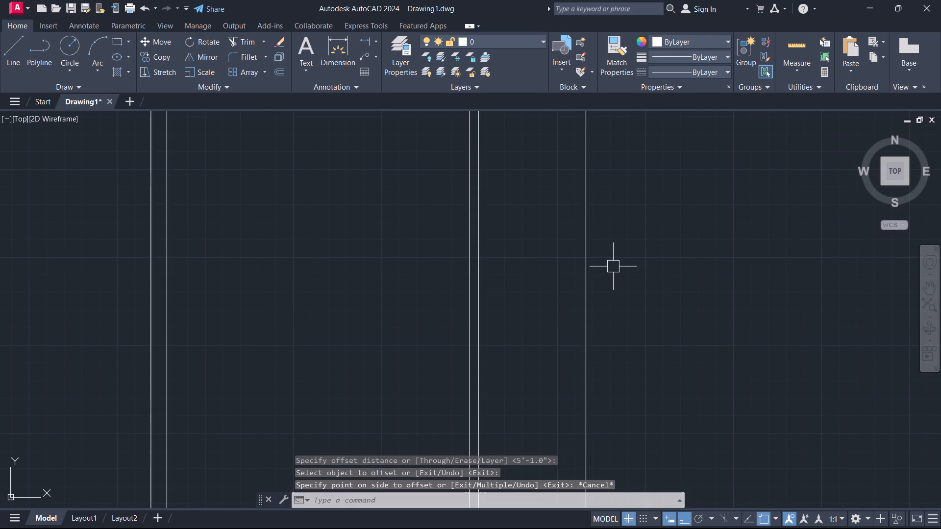
Offset the newest vertical line 5" away from the first partition to form a second double-line partition.
key(o)
key(space)
key(5)
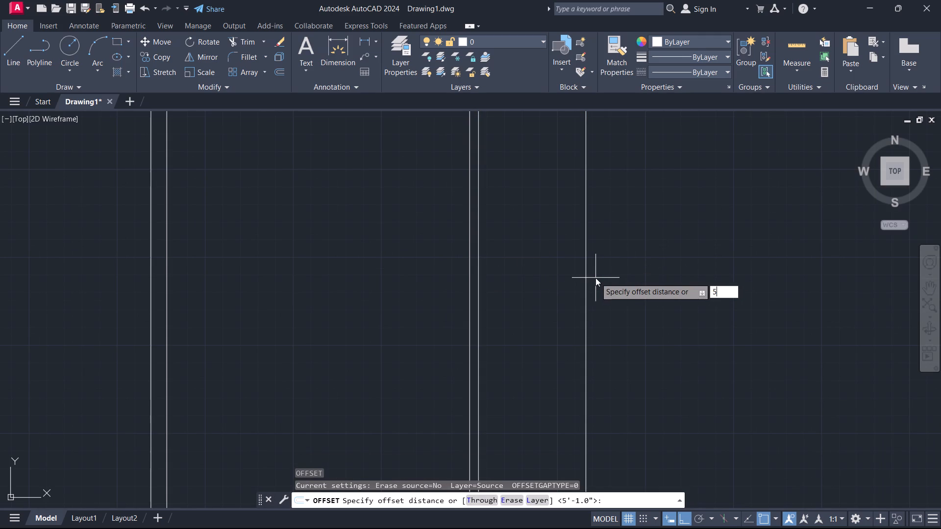
key(Return)
click(586, 293)
drag(654, 293, 657, 286)
key(Escape)
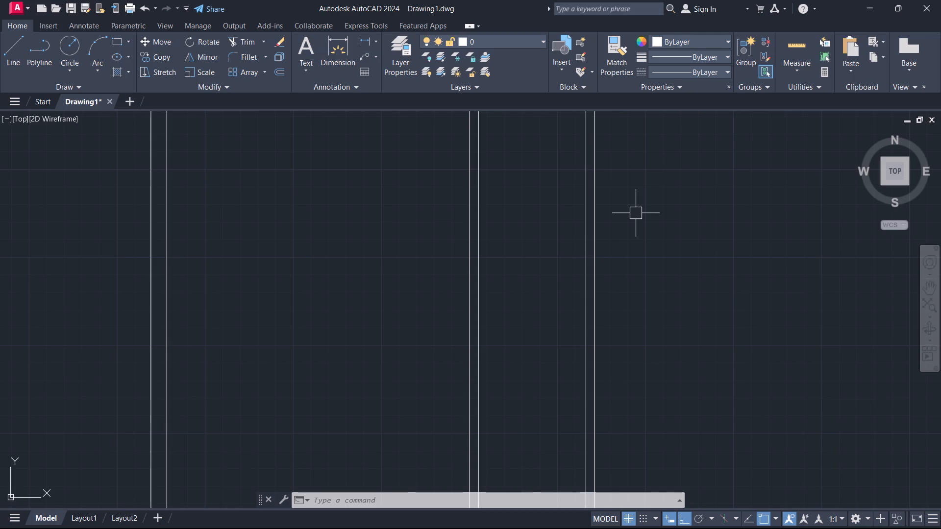
Offset the second partition's outer line, farthest from the long wall, 10'2" further into the interior.
text(o 10'2)
key(Return)
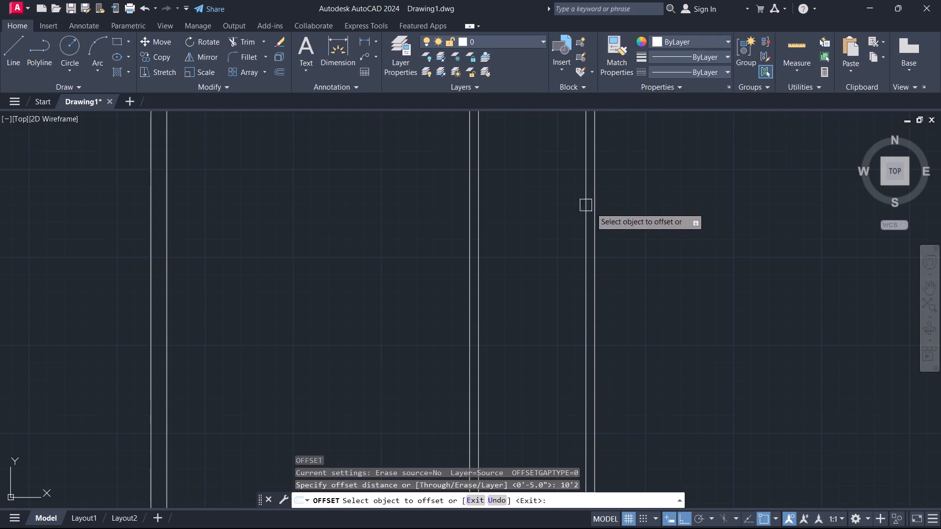
click(593, 225)
click(645, 234)
key(Escape)
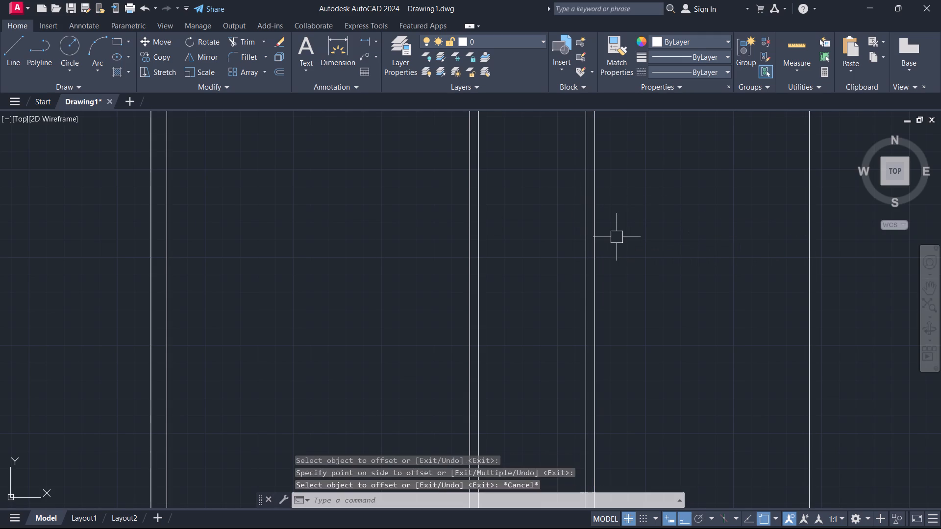
Offset the newest vertical line 5" away from the second partition to form a third double-line partition.
text(o)
key(space)
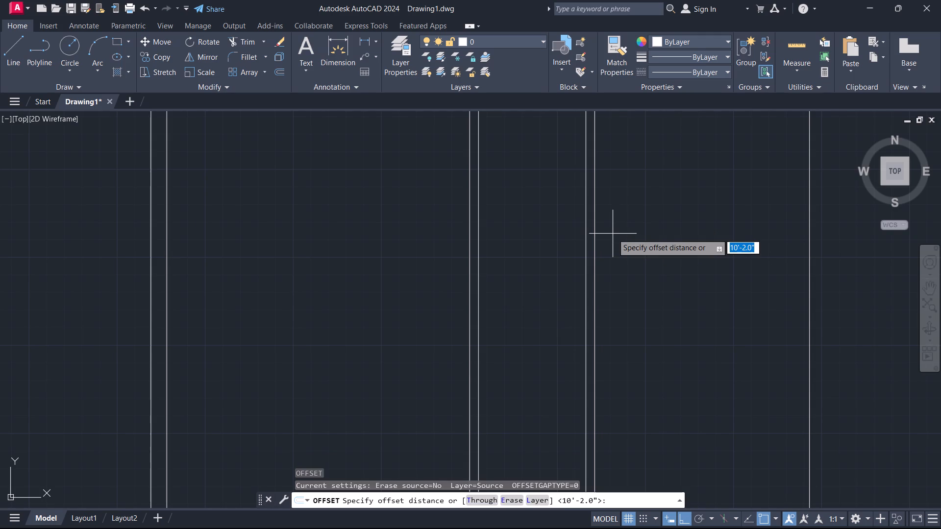
key(5)
key(Return)
scroll(616, 233, down, 1)
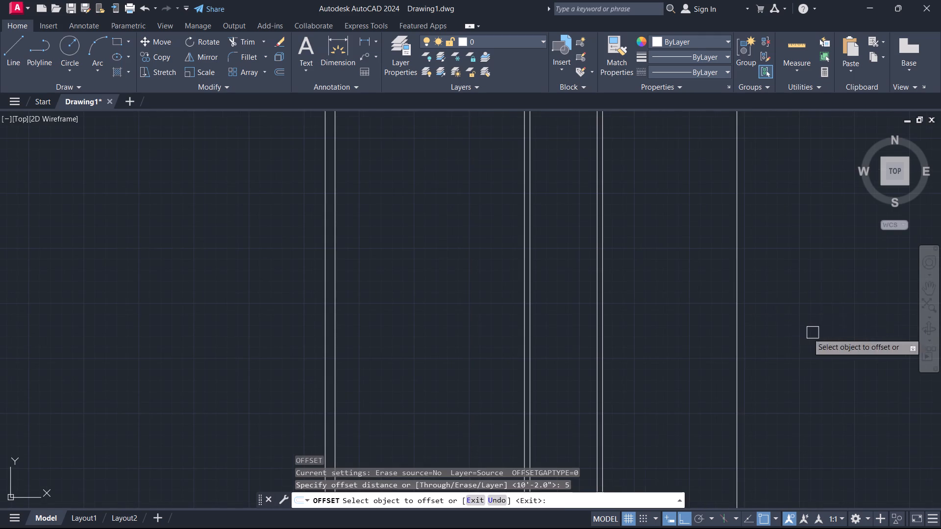
drag(736, 297, 742, 298)
click(763, 303)
key(Escape)
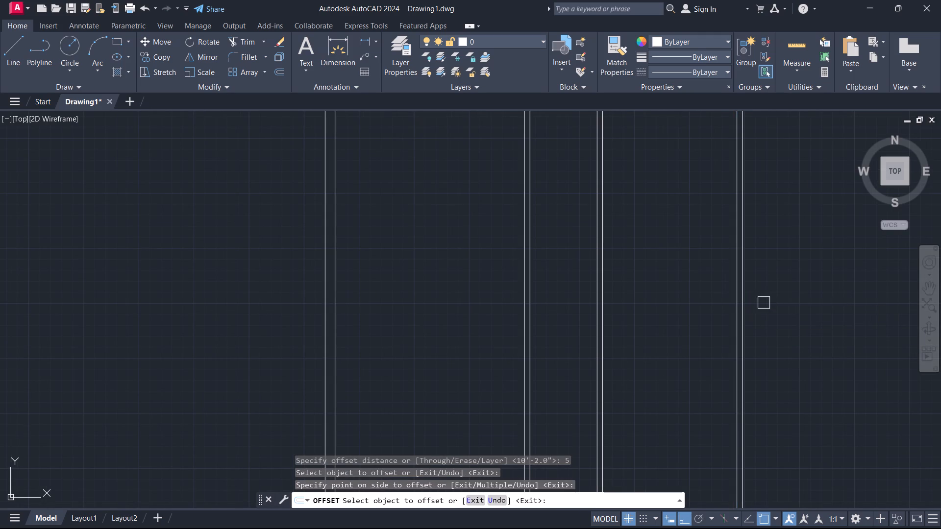
Offset the third partition's outer line, farthest from the long wall, 7' further away from the long wall.
text(o)
key(space)
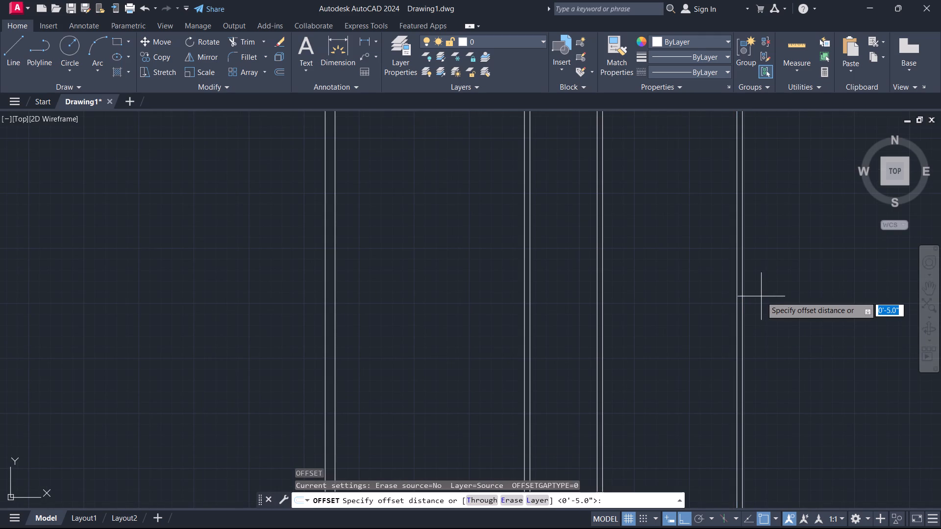
text(7')
key(Return)
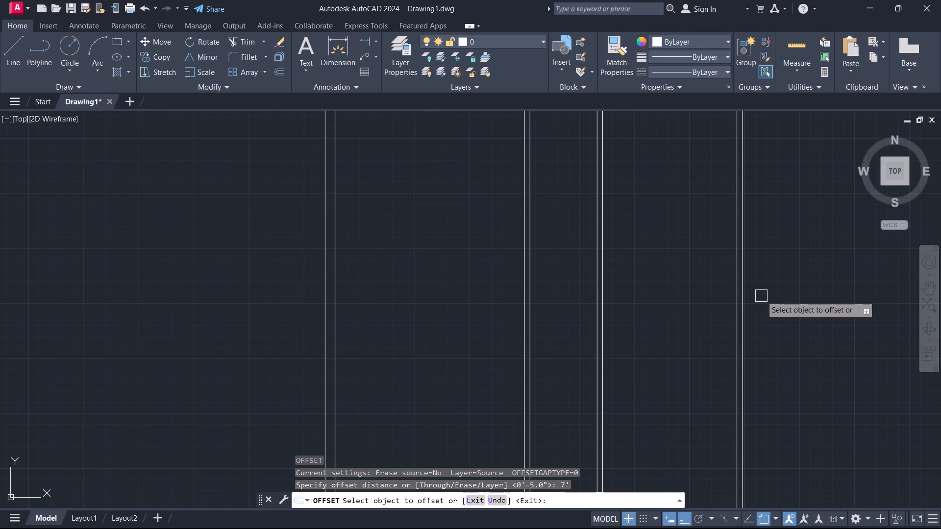
scroll(761, 296, up, 3)
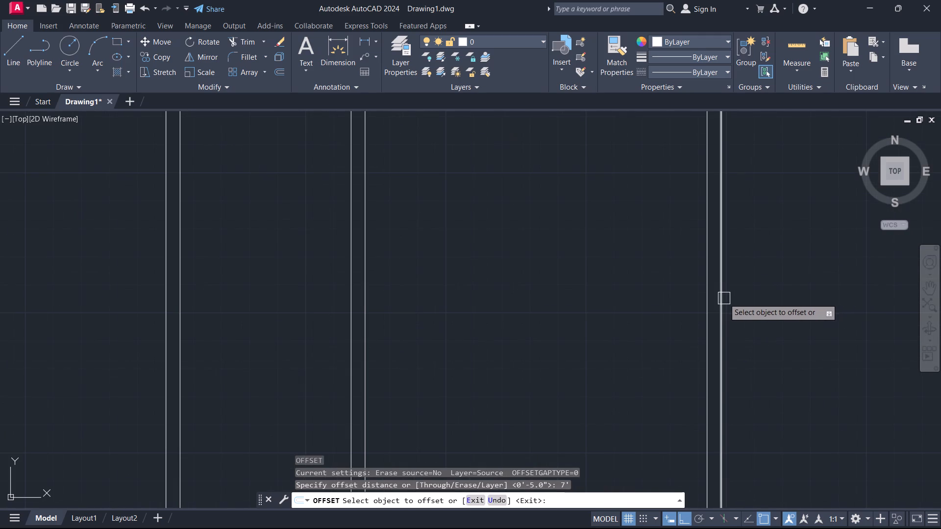
click(724, 298)
click(772, 300)
key(Escape)
Offset the newest vertical line 9" outward to form the double-line outer wall opposite the long wall.
scroll(795, 319, down, 2)
middle_drag(647, 365, 647, 365)
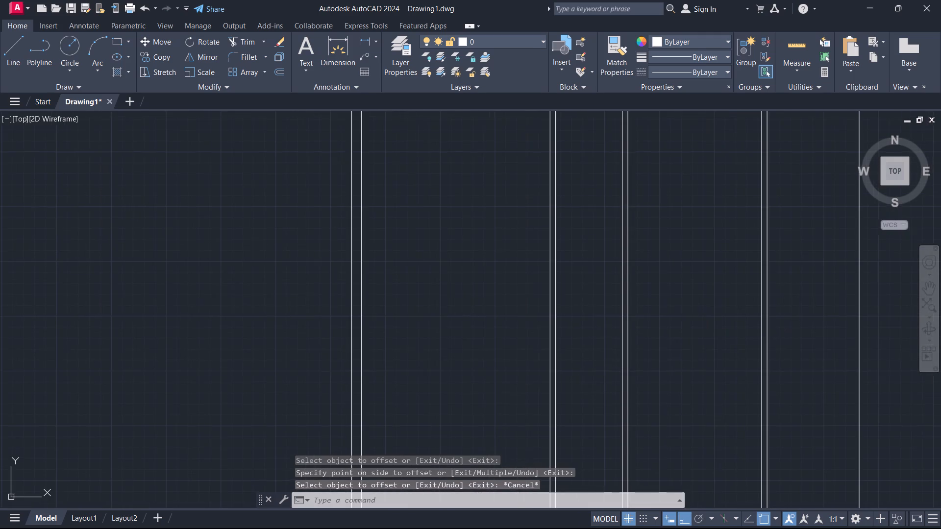
middle_drag(647, 365, 362, 451)
scroll(362, 451, down, 1)
scroll(471, 275, up, 1)
middle_drag(474, 274, 509, 286)
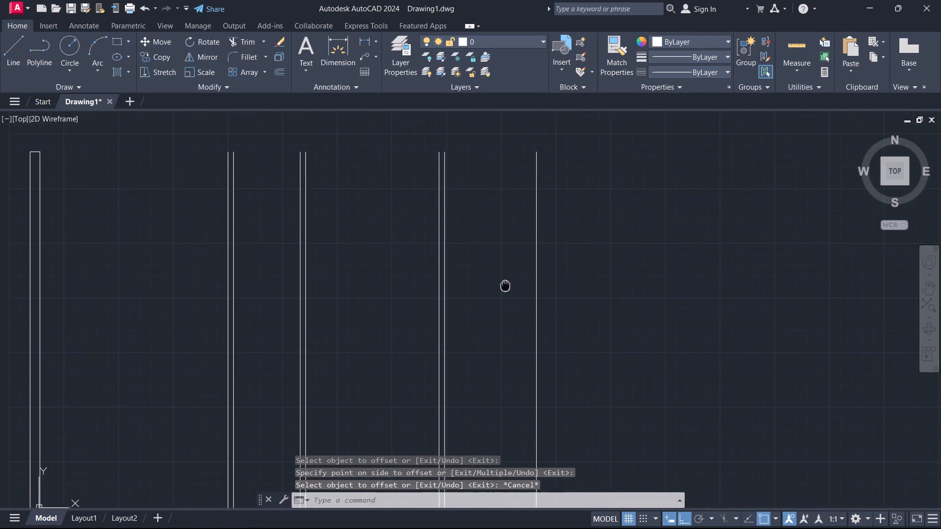
middle_drag(509, 286, 548, 308)
scroll(548, 308, up, 1)
text(o)
key(space)
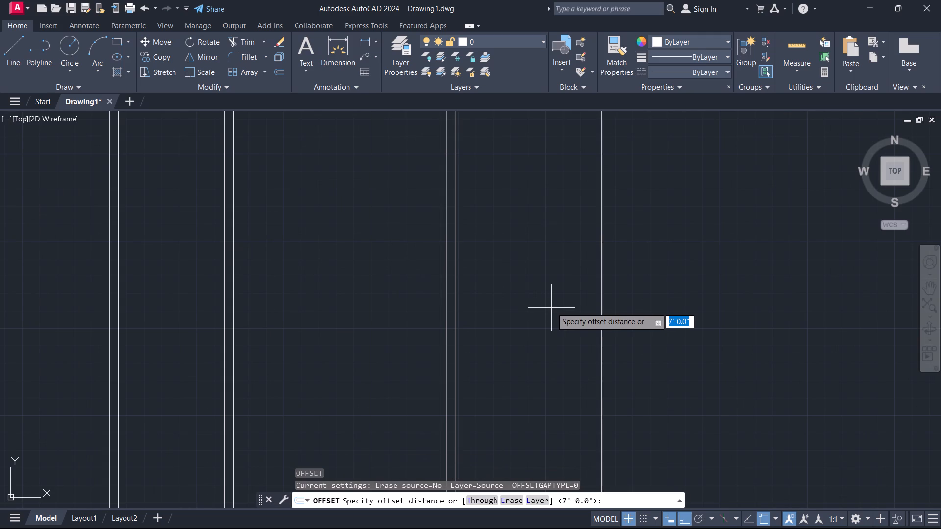
key(9)
key(Return)
click(599, 339)
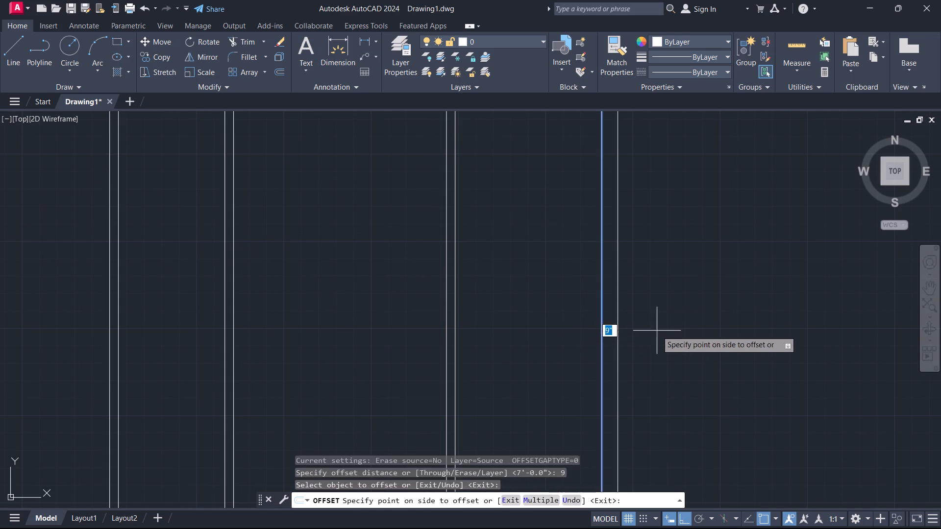
click(657, 331)
key(Escape)
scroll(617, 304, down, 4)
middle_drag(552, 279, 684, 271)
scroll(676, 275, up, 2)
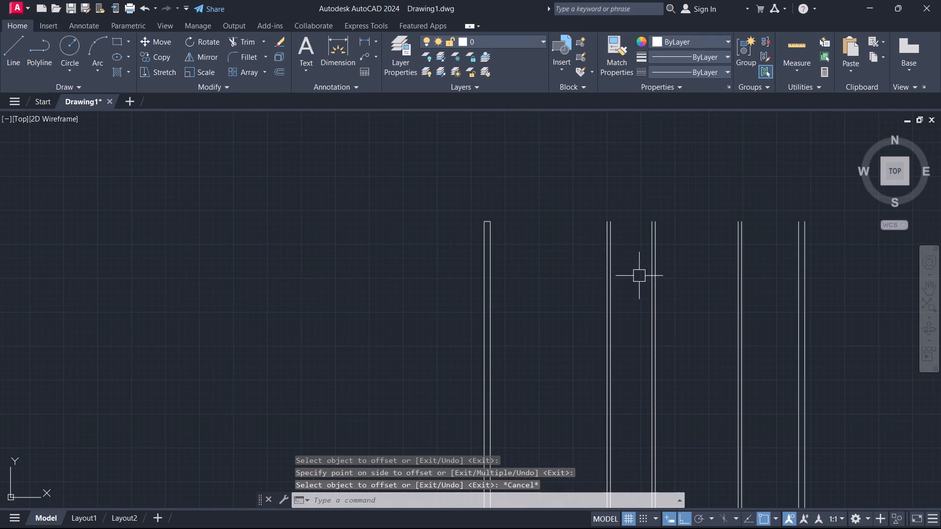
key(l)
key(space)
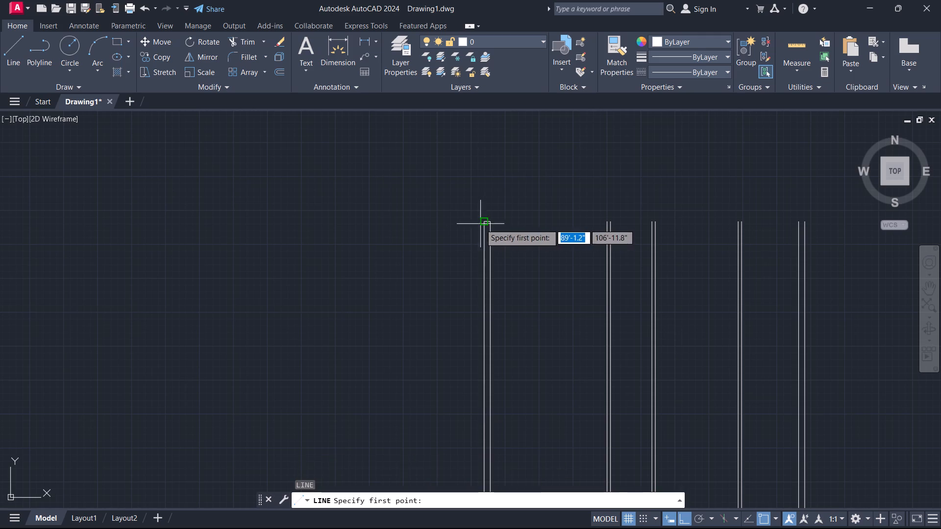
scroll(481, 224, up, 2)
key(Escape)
Stretch the short line capping the long wall's upper end across to the top endpoint of the opposite wall's outer line.
click(495, 216)
scroll(495, 216, up, 2)
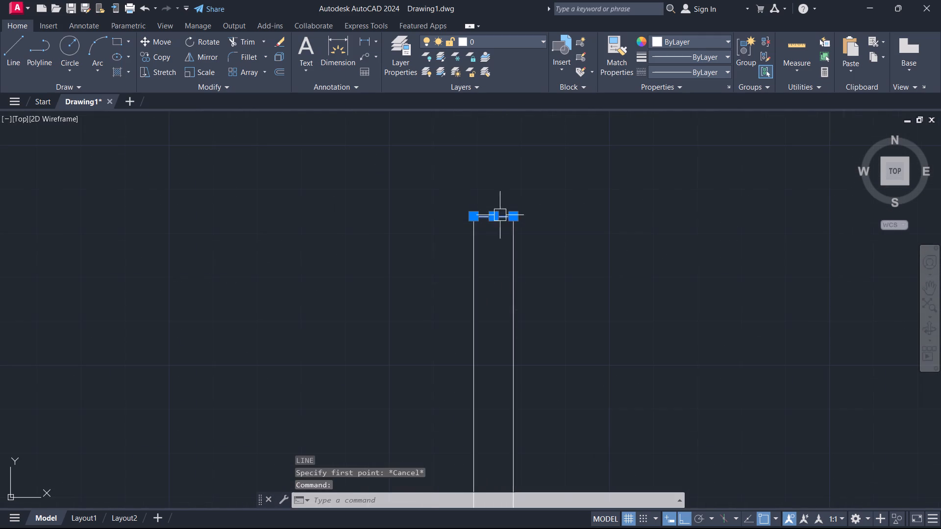
click(520, 216)
scroll(713, 221, down, 5)
scroll(670, 225, up, 3)
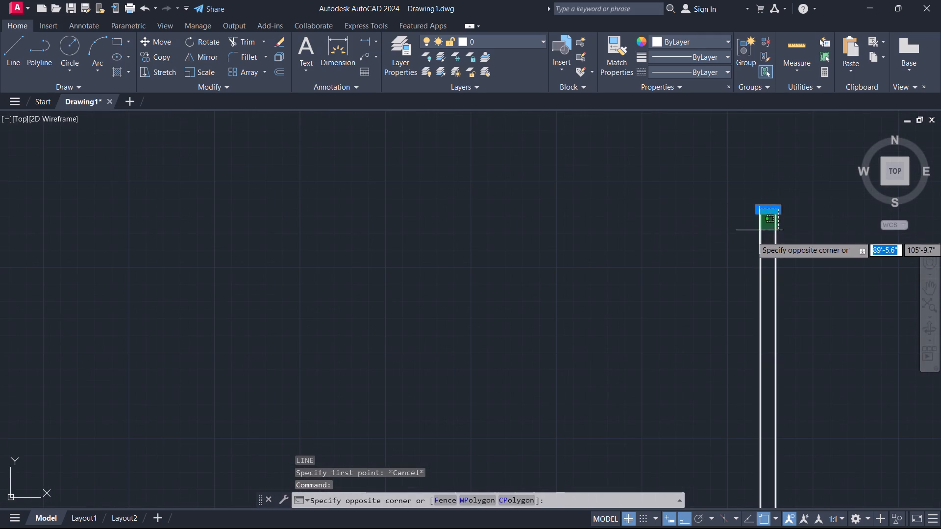
click(829, 232)
scroll(804, 226, up, 3)
middle_drag(796, 231, 713, 305)
scroll(623, 235, up, 1)
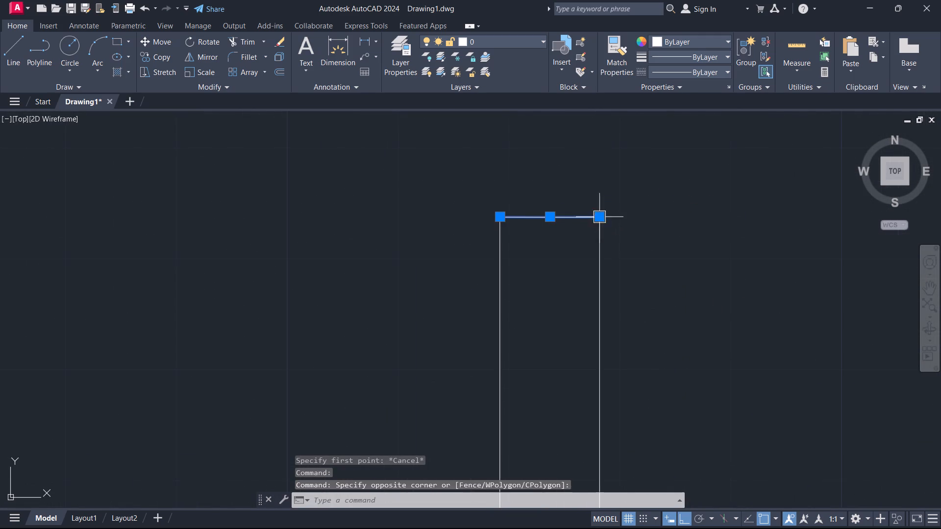
click(603, 214)
scroll(700, 200, down, 5)
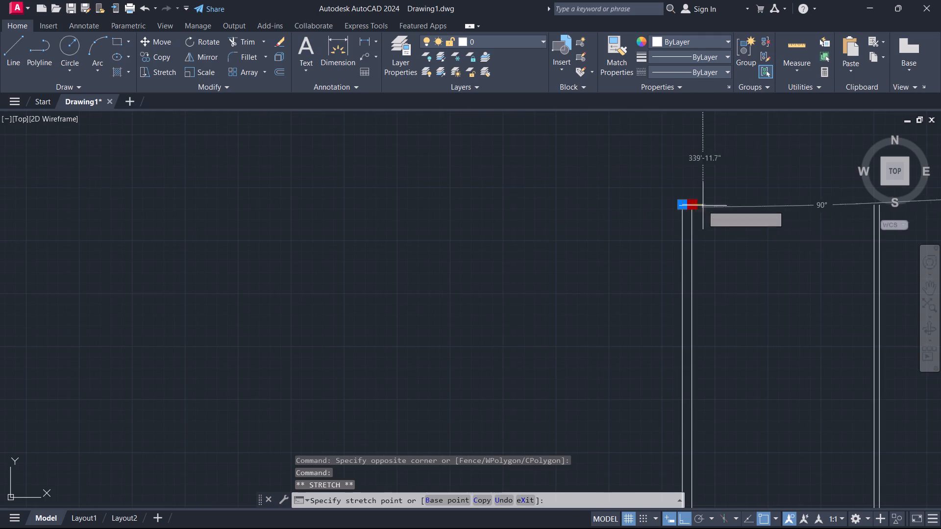
middle_drag(734, 236, 24, 305)
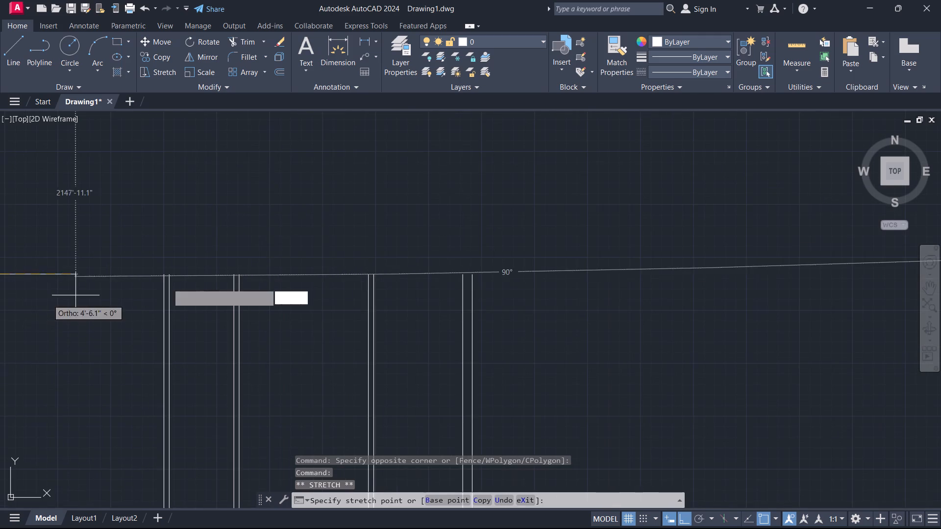
scroll(468, 256, up, 2)
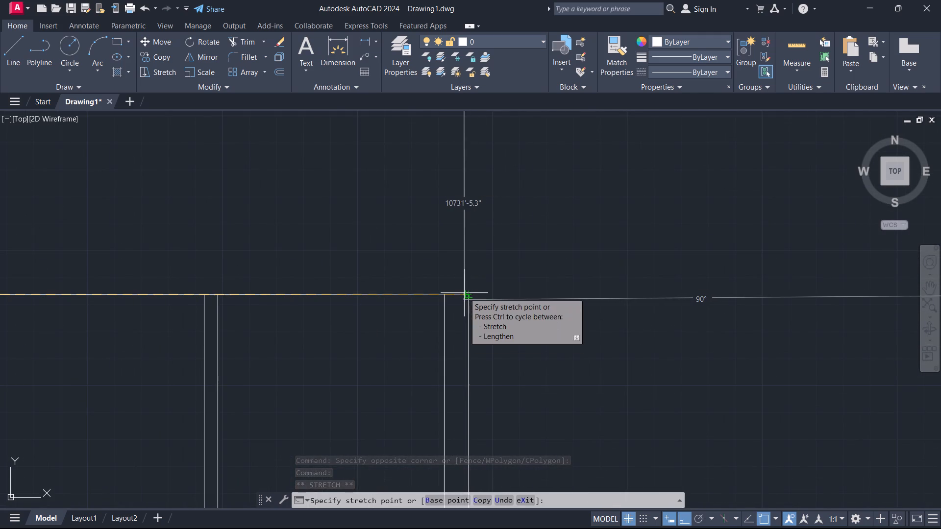
click(467, 292)
key(Escape)
Offset the stretched upper line 9" inward to form the double-line upper wall.
scroll(406, 309, down, 2)
middle_drag(453, 361, 454, 361)
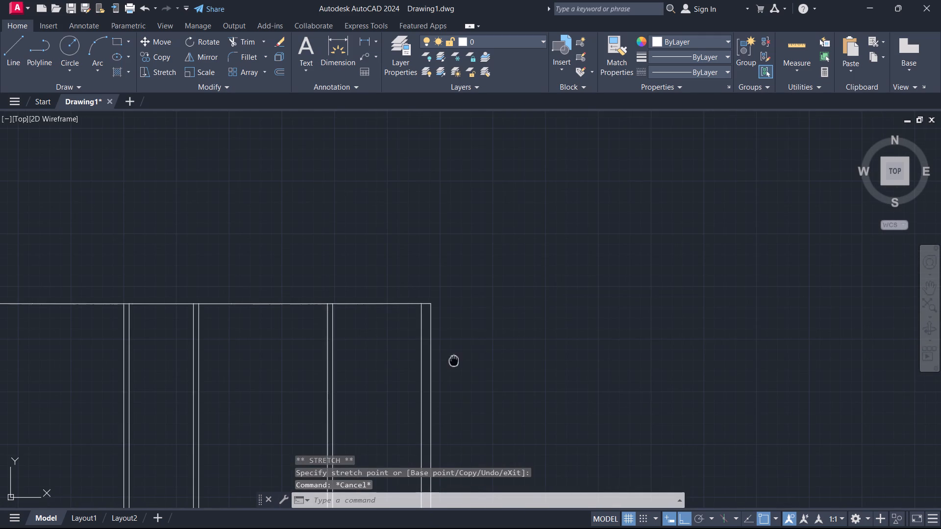
middle_drag(454, 361, 610, 273)
key(o)
key(space)
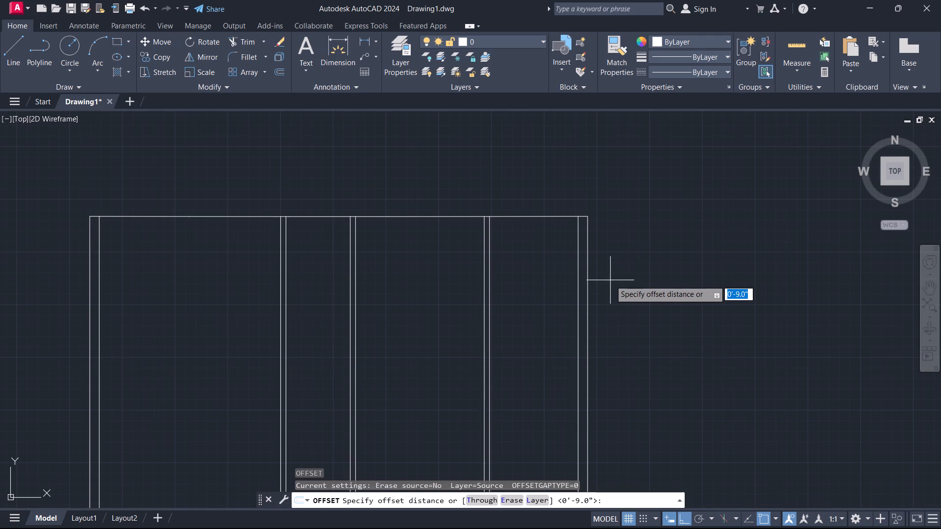
key(Return)
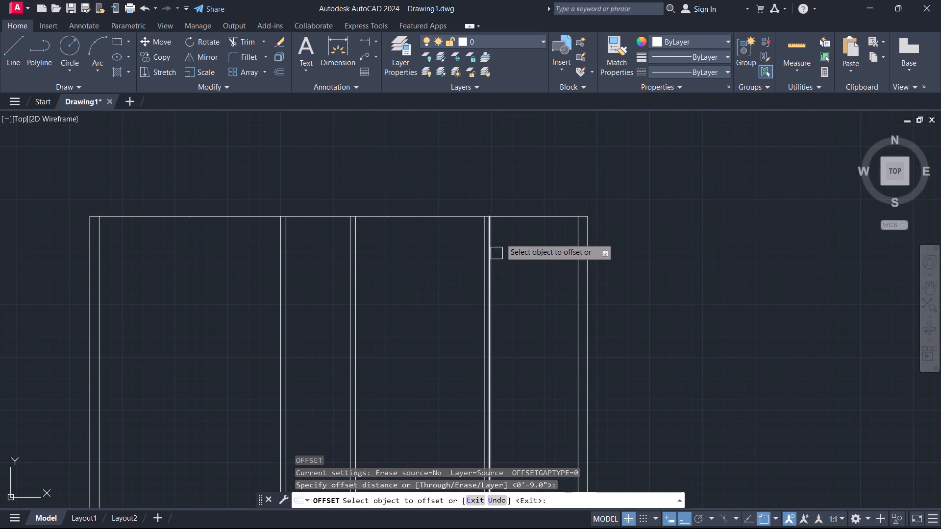
click(506, 212)
click(511, 267)
key(Escape)
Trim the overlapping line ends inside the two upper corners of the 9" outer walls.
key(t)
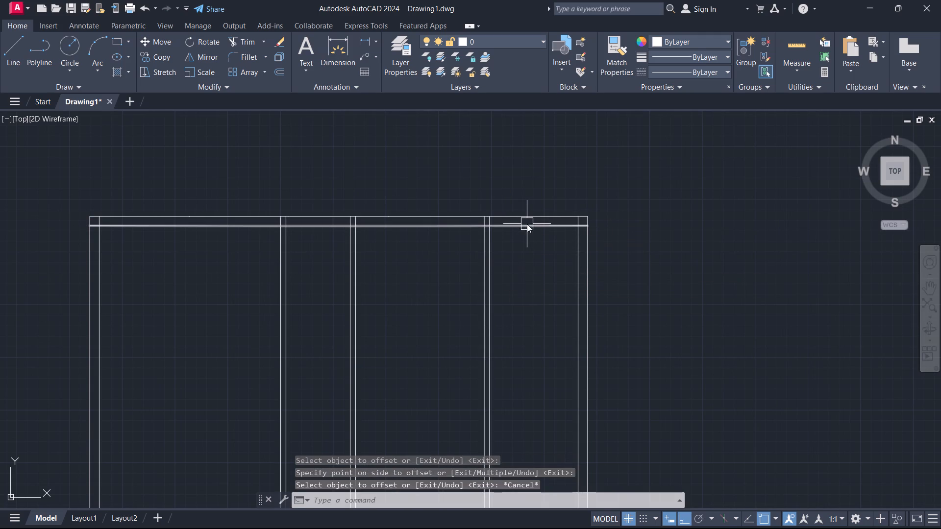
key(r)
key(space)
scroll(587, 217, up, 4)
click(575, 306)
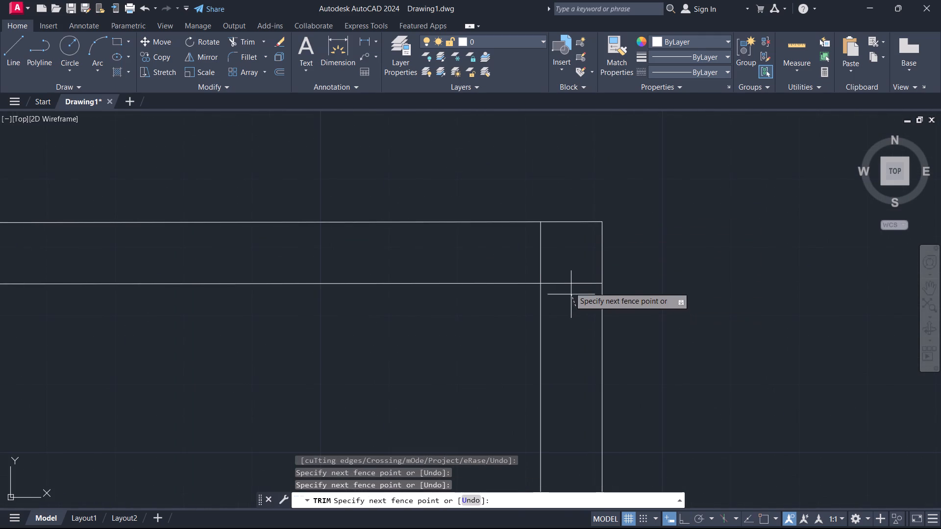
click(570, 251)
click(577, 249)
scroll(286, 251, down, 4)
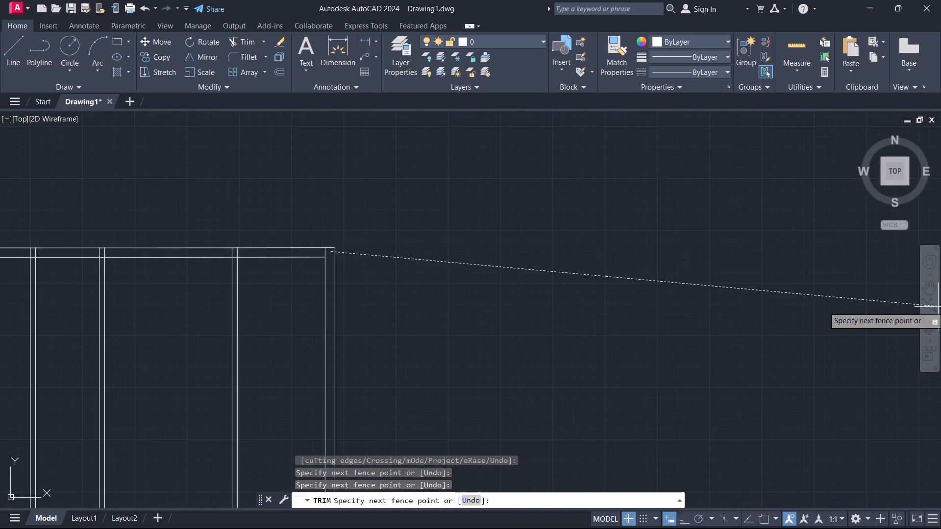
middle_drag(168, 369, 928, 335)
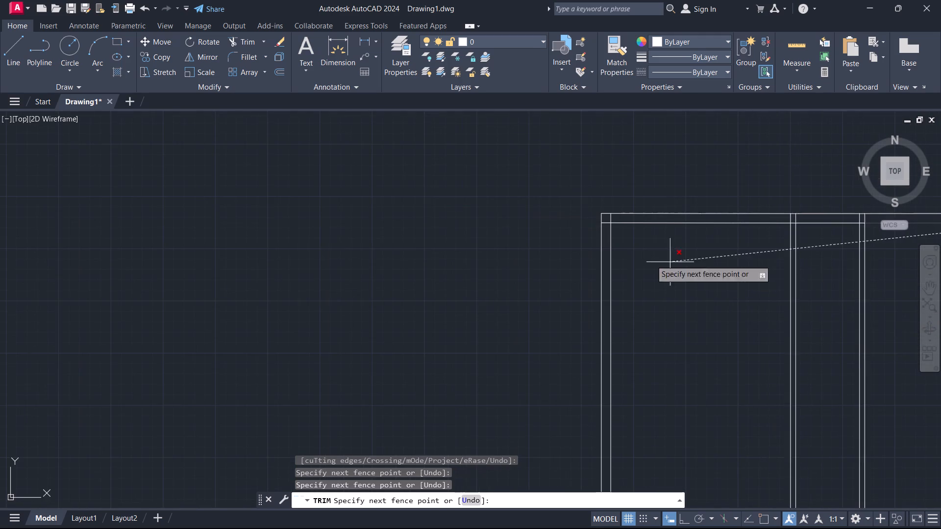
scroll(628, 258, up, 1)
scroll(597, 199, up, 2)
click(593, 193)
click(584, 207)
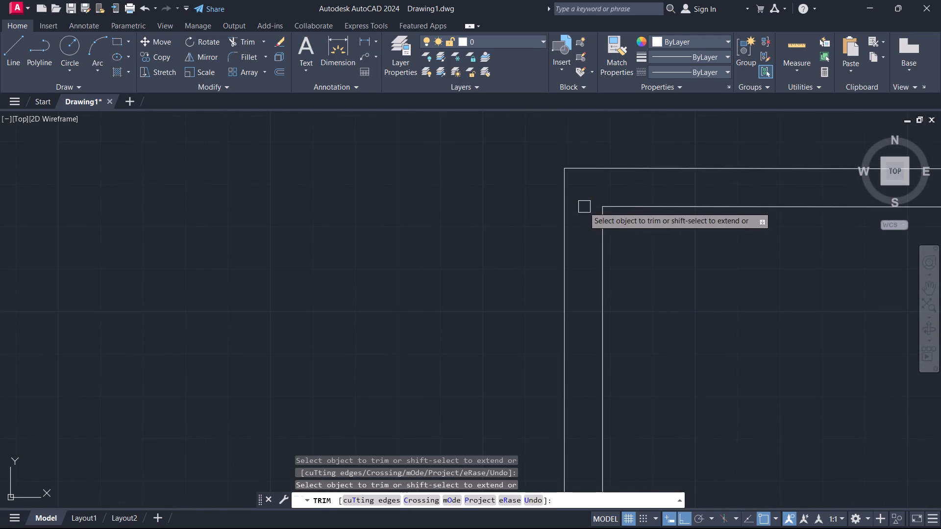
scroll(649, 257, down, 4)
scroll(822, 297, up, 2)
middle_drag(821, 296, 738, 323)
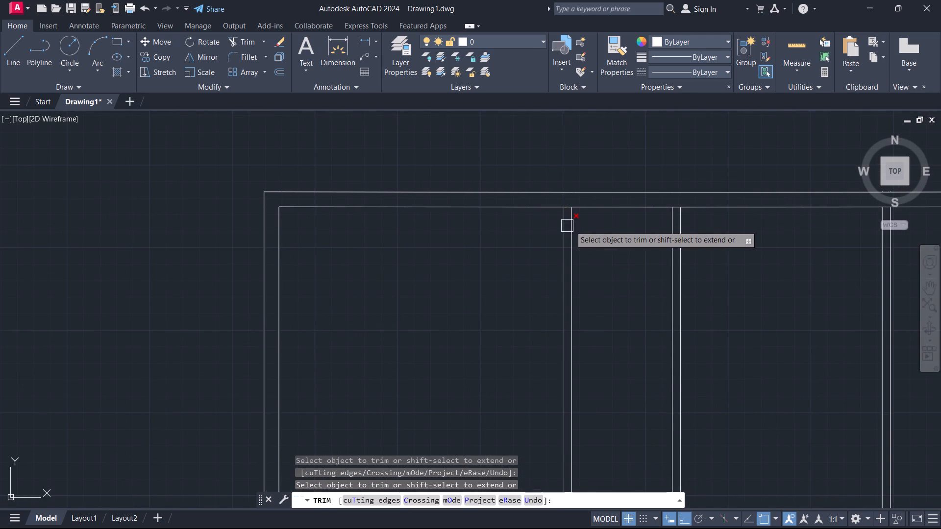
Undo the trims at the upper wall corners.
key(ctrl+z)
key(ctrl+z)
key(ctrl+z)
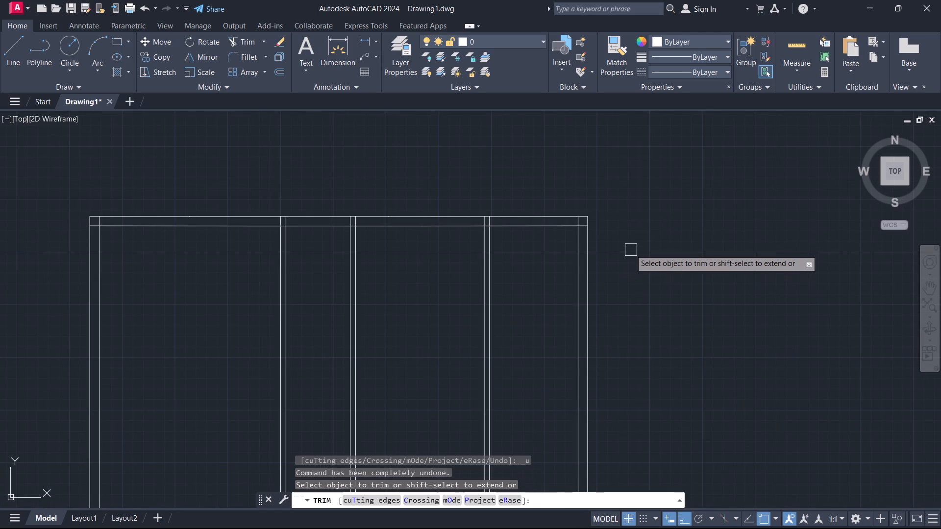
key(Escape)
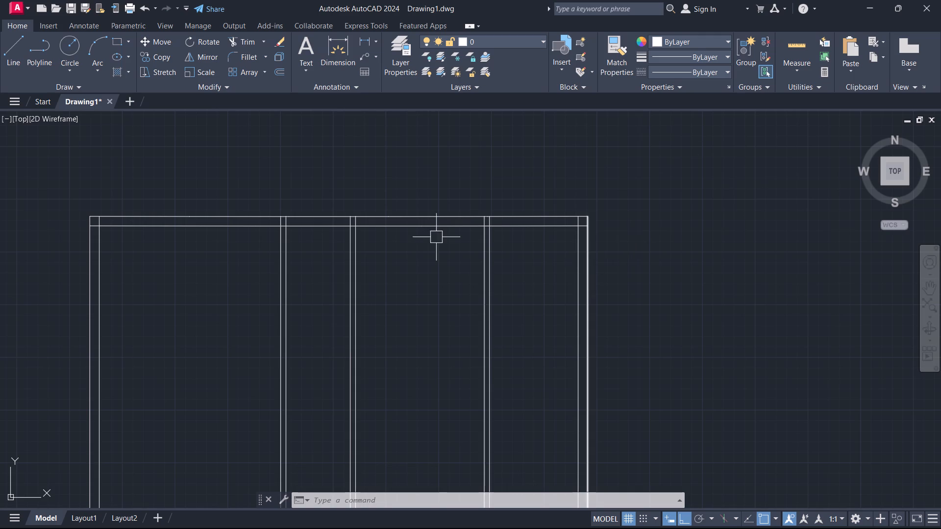
Offset the upper wall's inner line 10' down into the interior.
scroll(498, 284, down, 3)
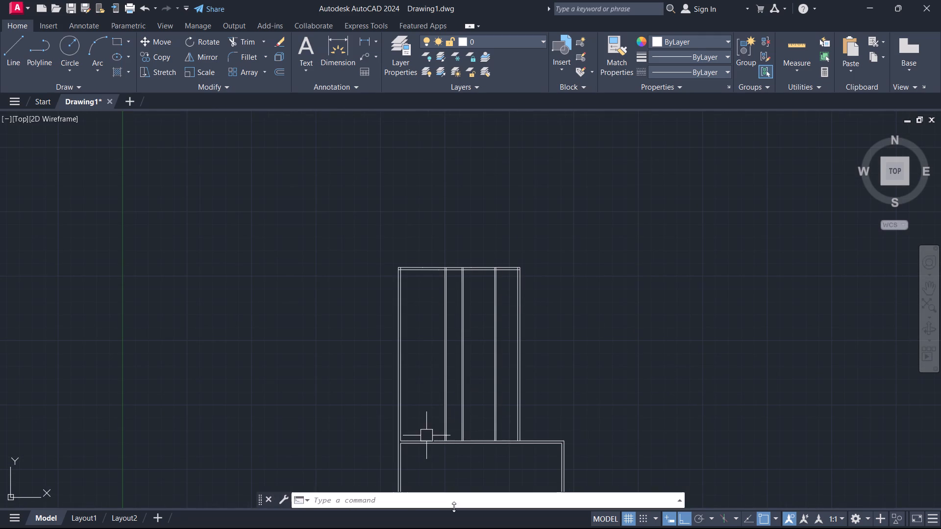
scroll(477, 525, down, 1)
scroll(442, 341, up, 2)
middle_drag(440, 331, 624, 250)
middle_drag(583, 285, 555, 439)
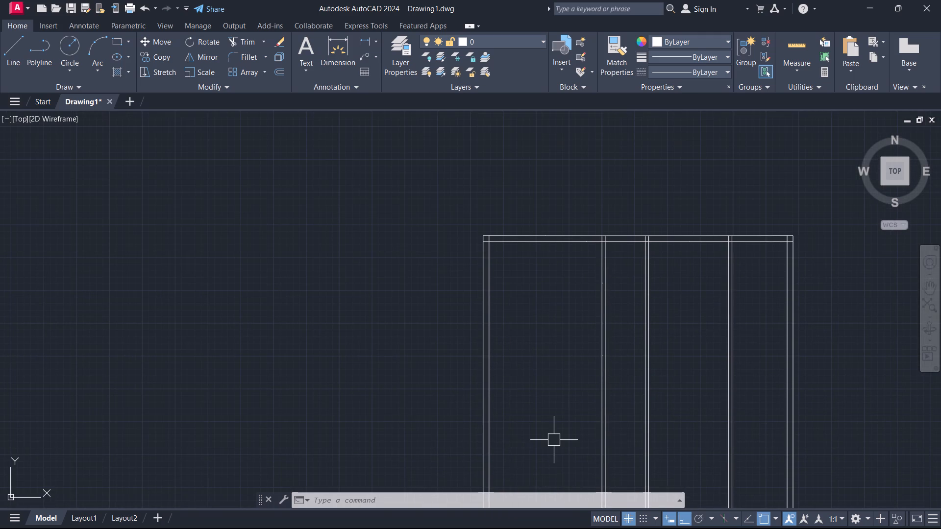
text(o 10')
key(Return)
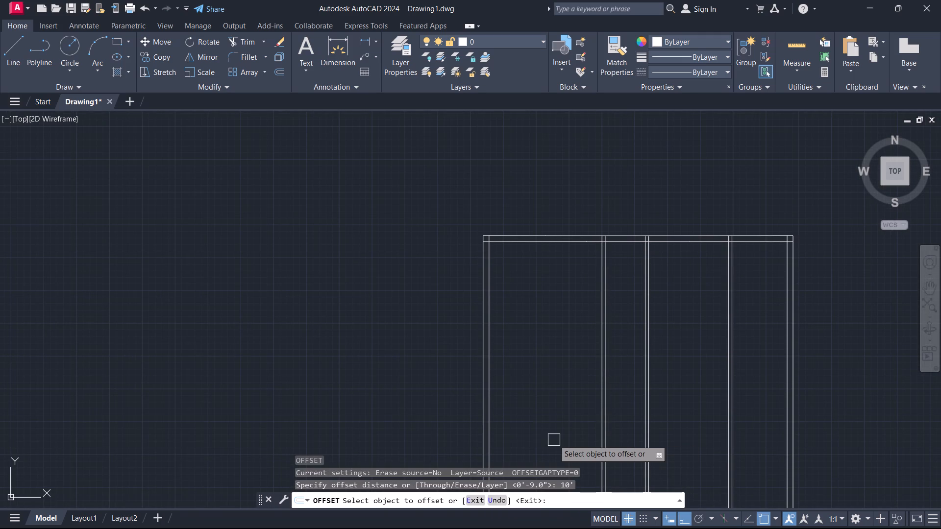
click(539, 245)
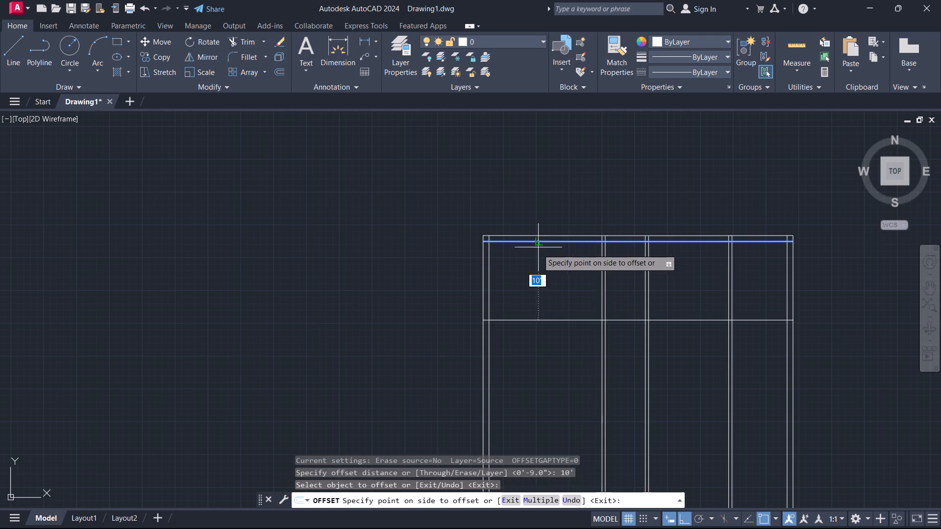
click(523, 276)
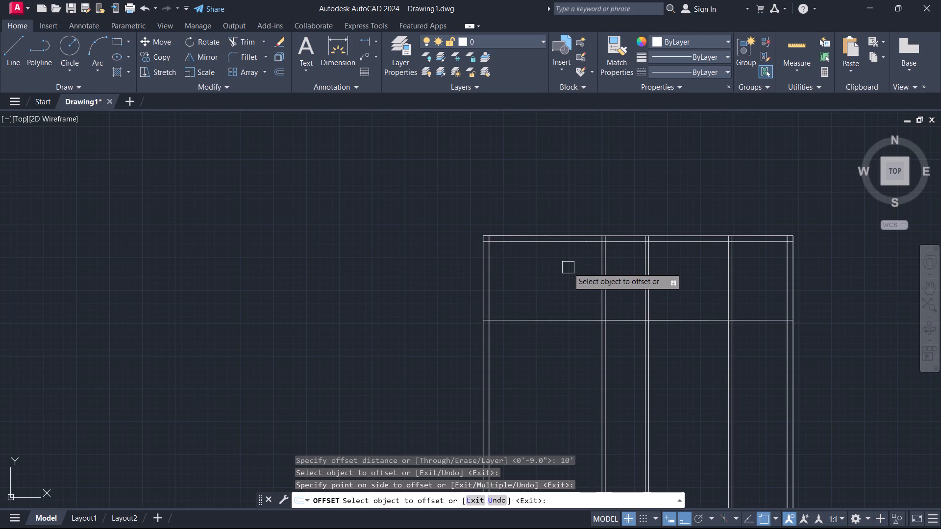
key(Escape)
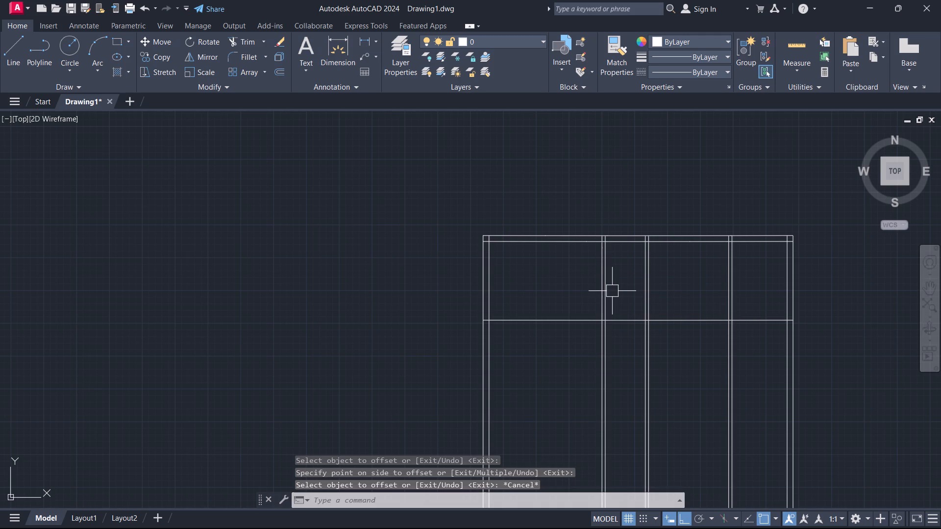
Move the new horizontal interior line 1' straight down, away from the upper wall.
scroll(583, 310, up, 2)
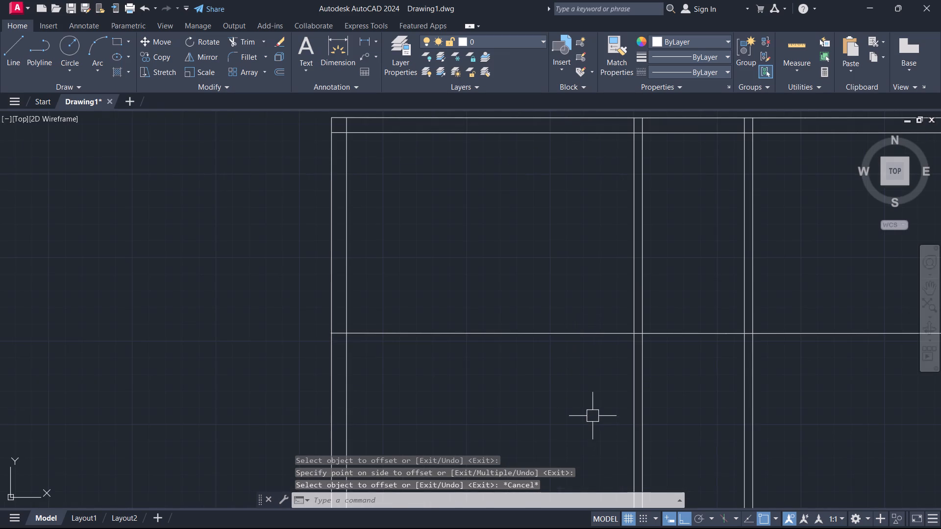
click(593, 416)
click(492, 260)
text(m)
key(space)
click(492, 263)
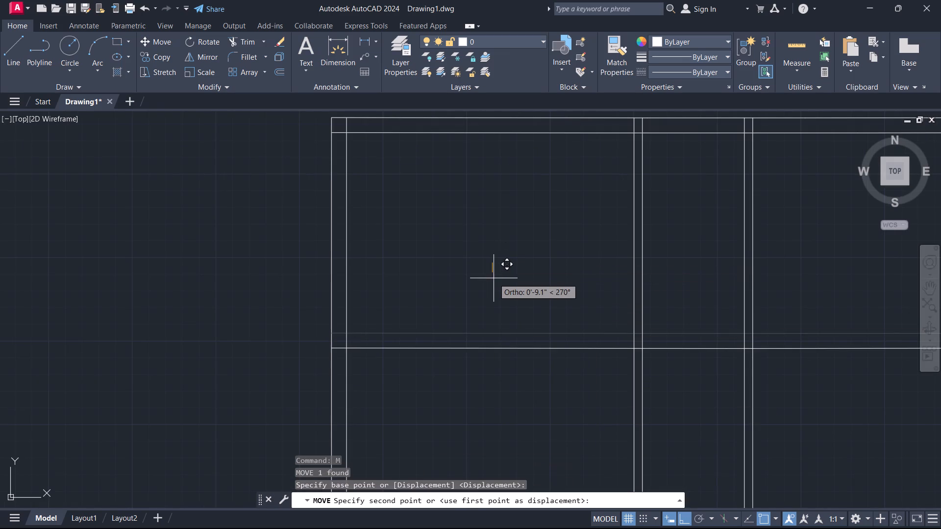
text(11)
key(BackSpace)
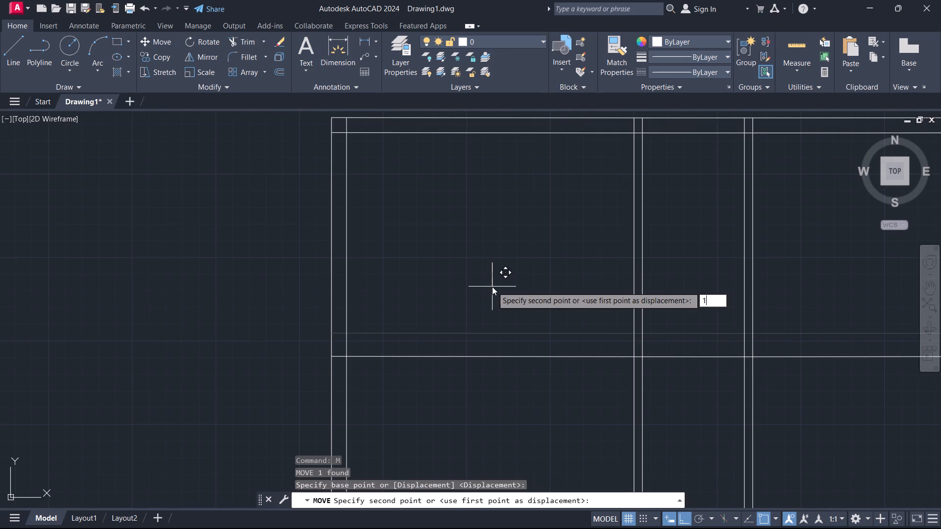
key(apostrophe)
key(Return)
key(Escape)
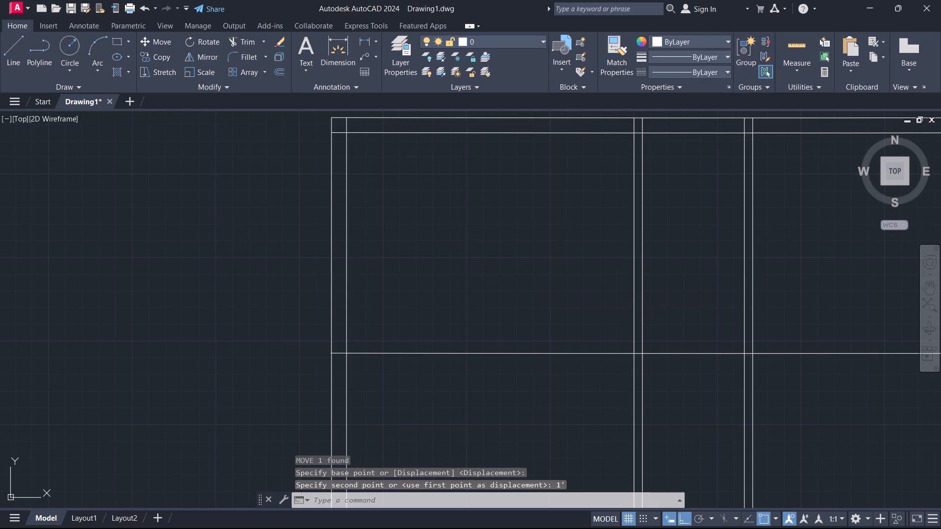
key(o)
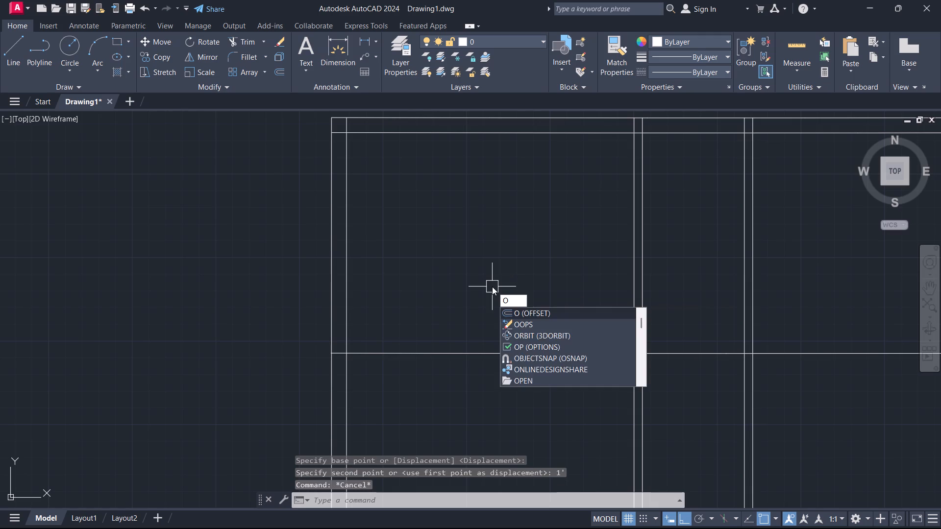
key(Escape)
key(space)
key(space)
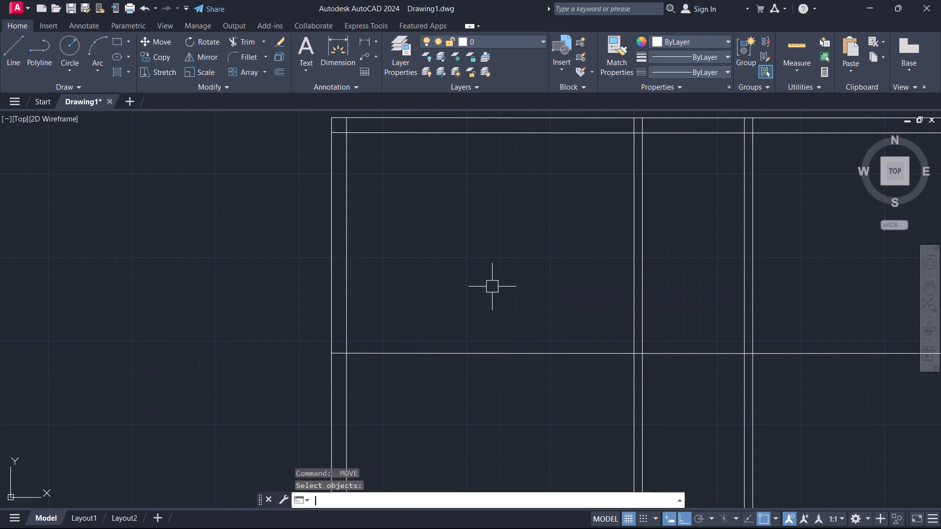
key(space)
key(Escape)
Offset the moved horizontal line 5" downward to form a double-line partition across the plan.
text(o)
key(space)
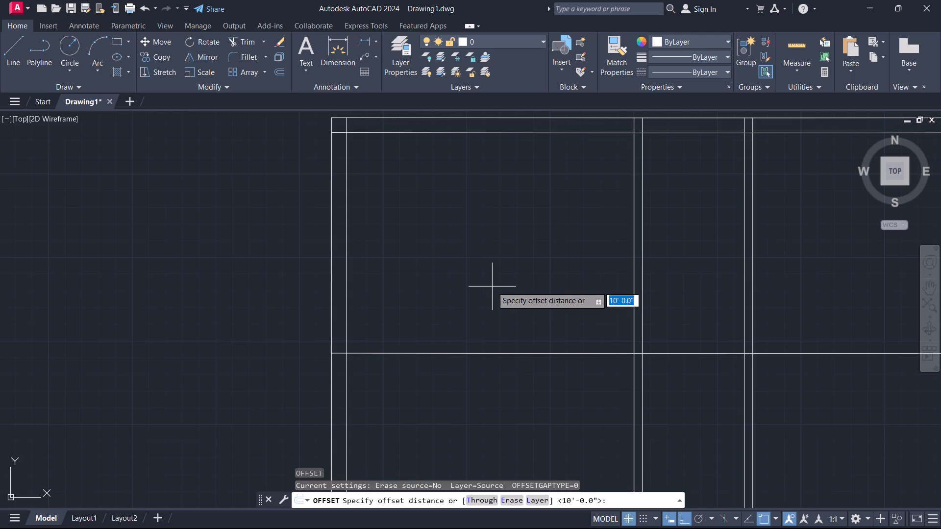
key(5)
key(Return)
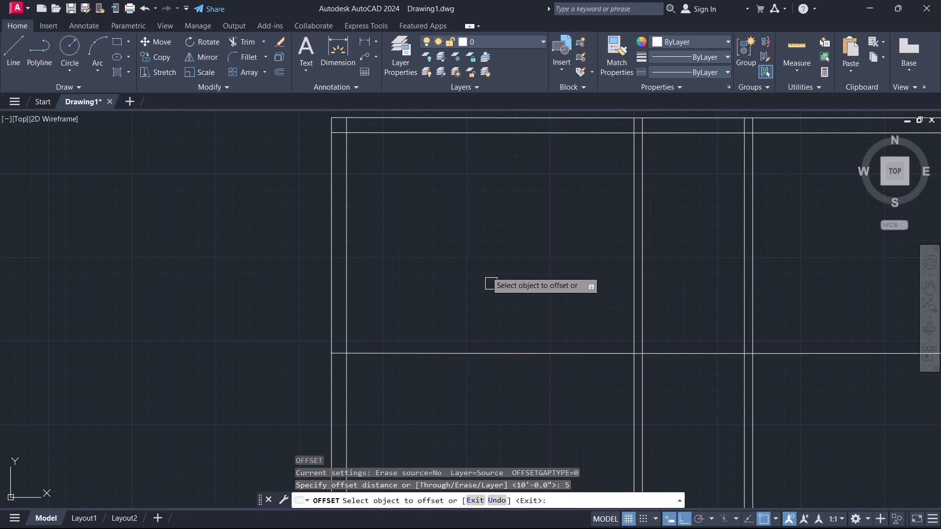
click(547, 356)
click(476, 412)
scroll(523, 319, down, 2)
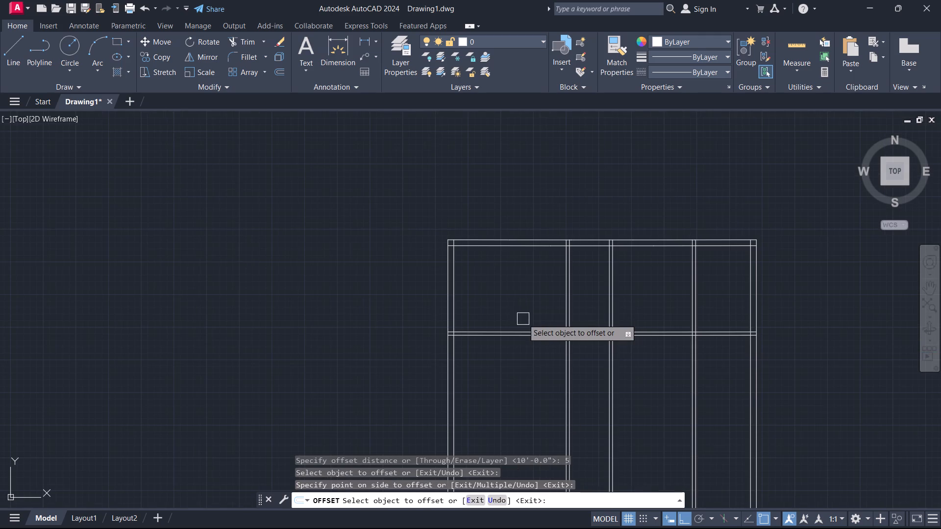
middle_drag(488, 254, 455, 137)
scroll(445, 118, up, 1)
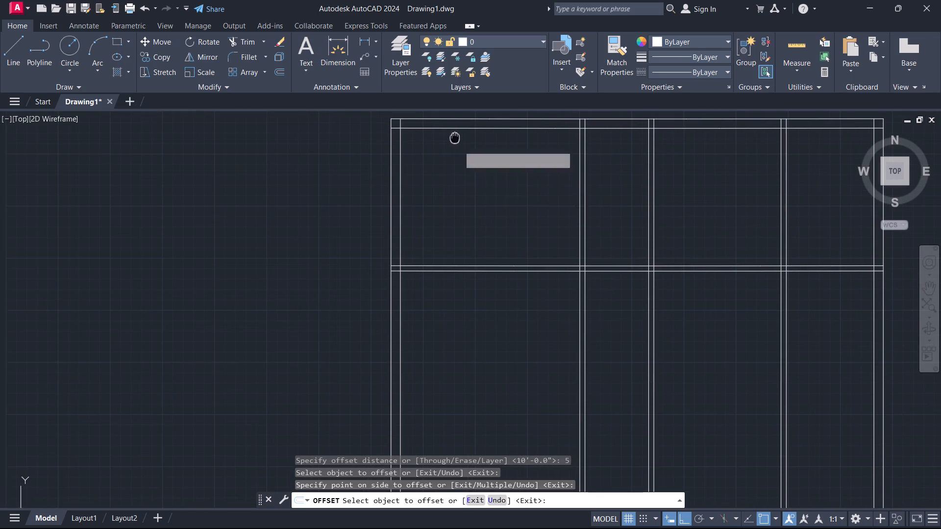
key(Escape)
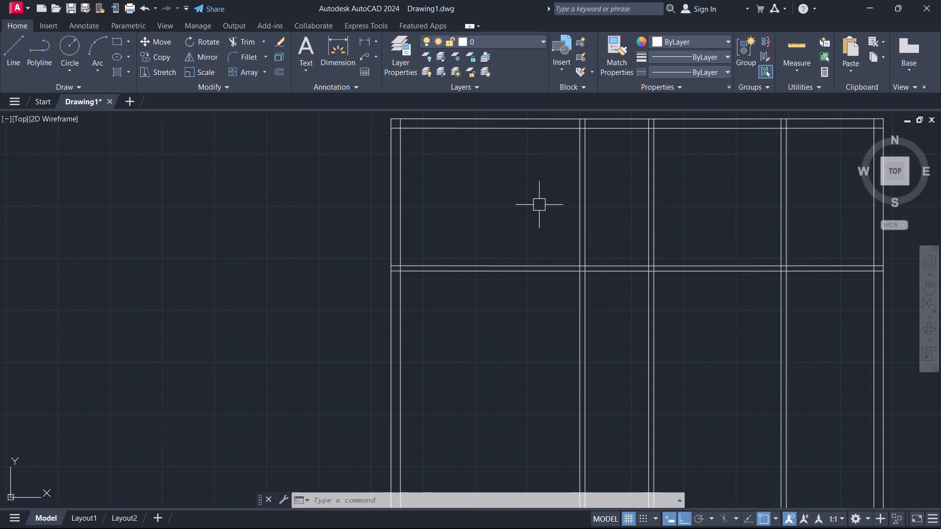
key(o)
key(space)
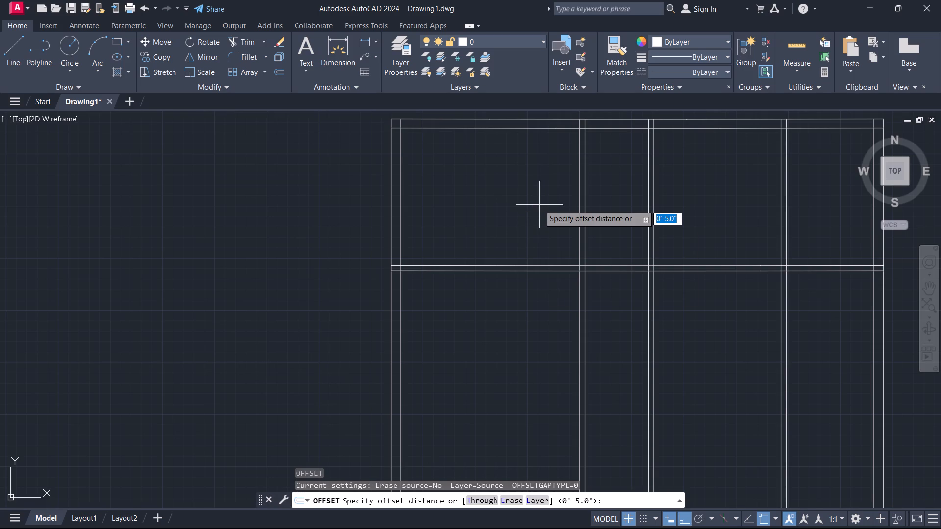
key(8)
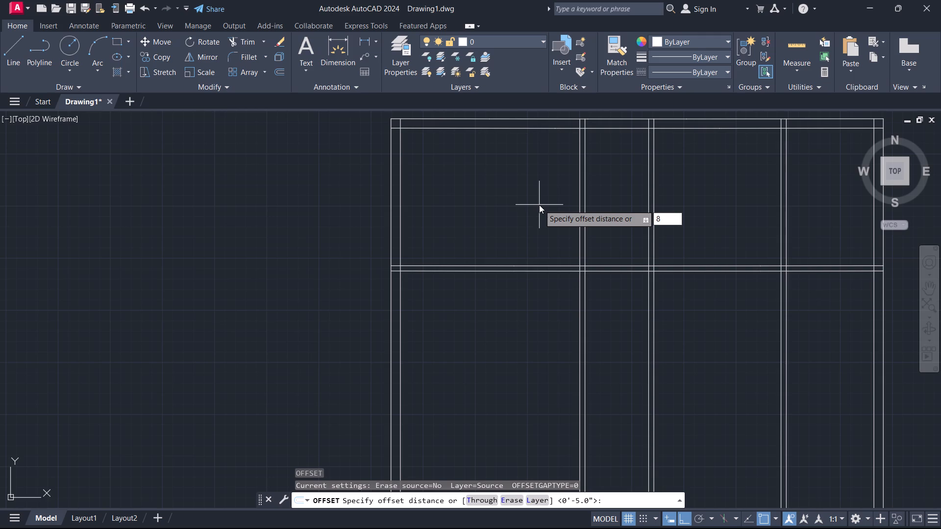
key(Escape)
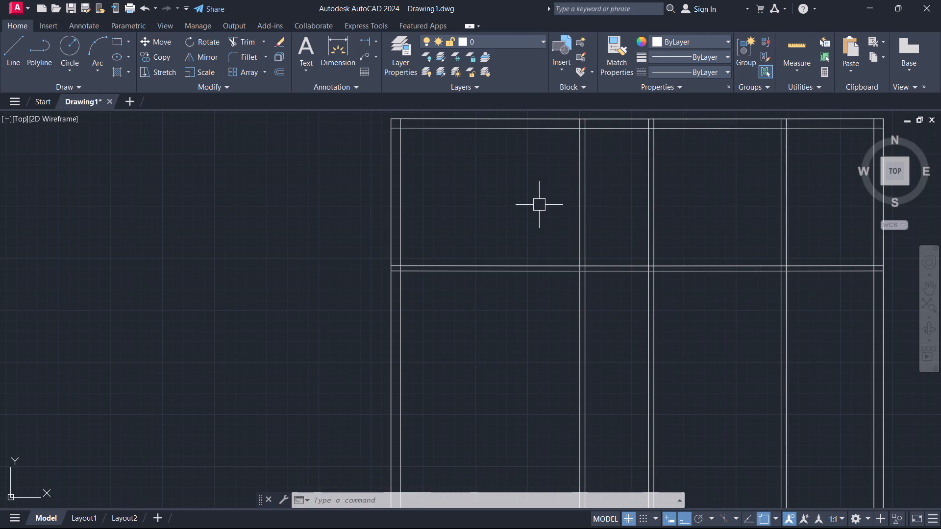
Offset the upper line of the horizontal partition 3'7" upward.
scroll(636, 235, down, 1)
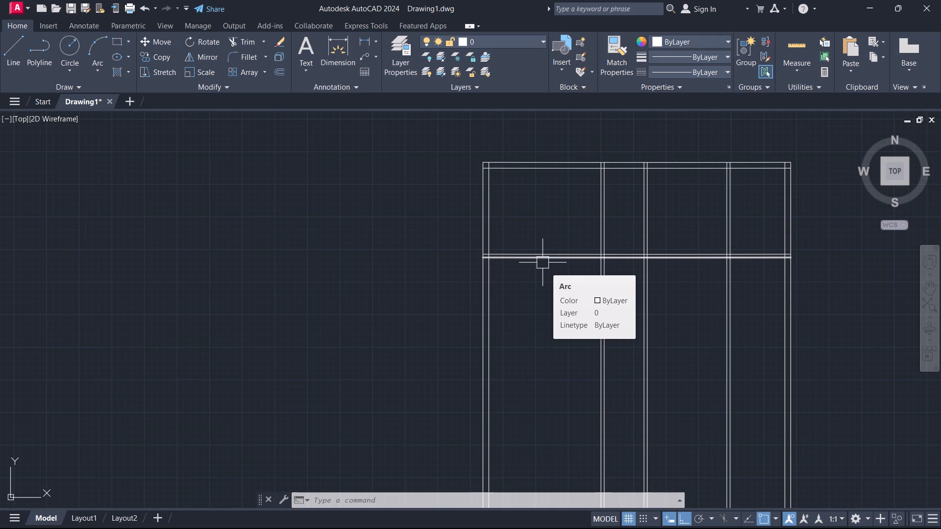
scroll(614, 252, up, 1)
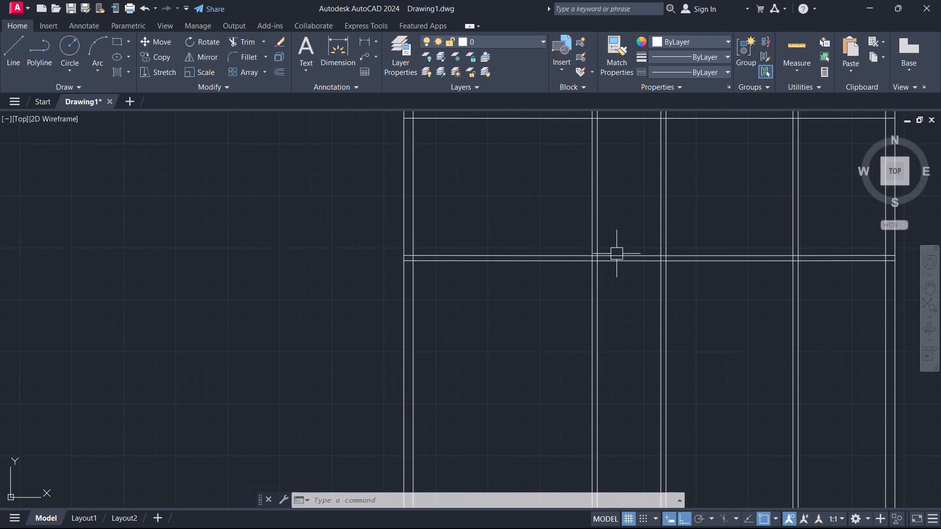
text(o)
key(space)
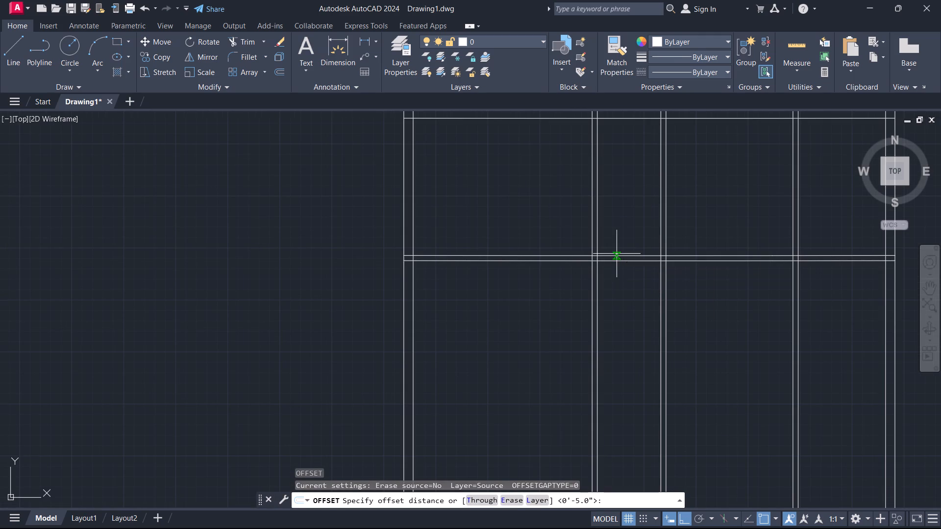
text(3'7)
key(Return)
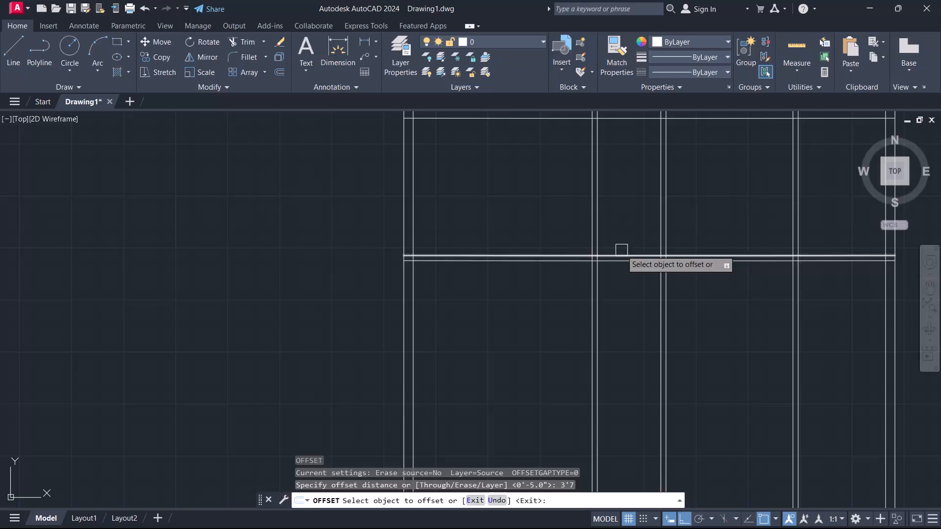
click(621, 250)
click(610, 154)
key(Escape)
Offset the new horizontal line 5" upward to form a second double-line partition.
text(o 5)
key(Return)
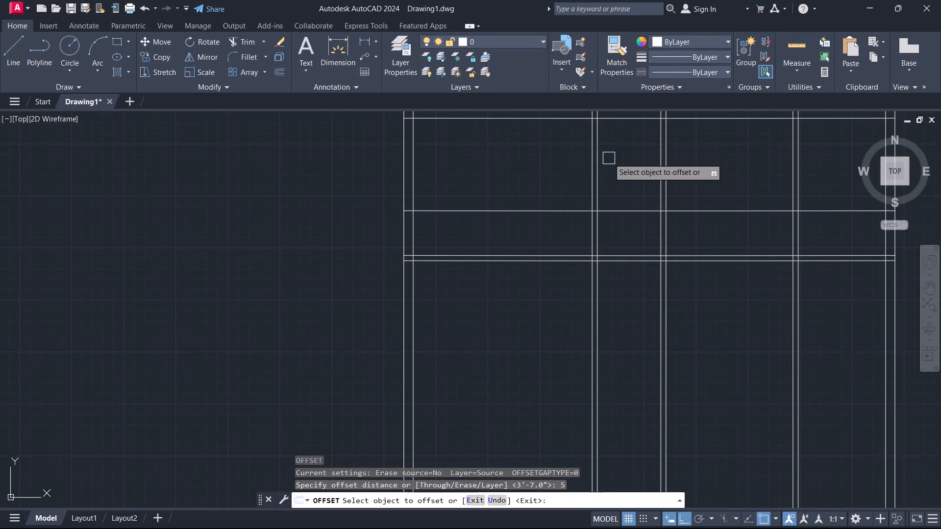
click(627, 208)
click(624, 161)
key(Escape)
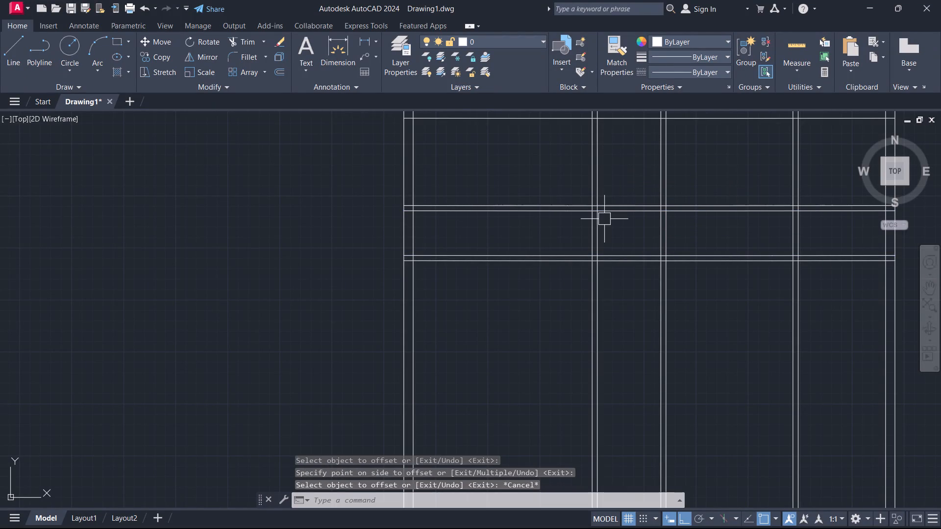
Trim the second horizontal partition out of the leftmost room and erase its leftover stubs inside the left outer wall.
text(tr)
key(space)
drag(539, 234, 537, 225)
click(530, 158)
key(Escape)
scroll(374, 233, up, 2)
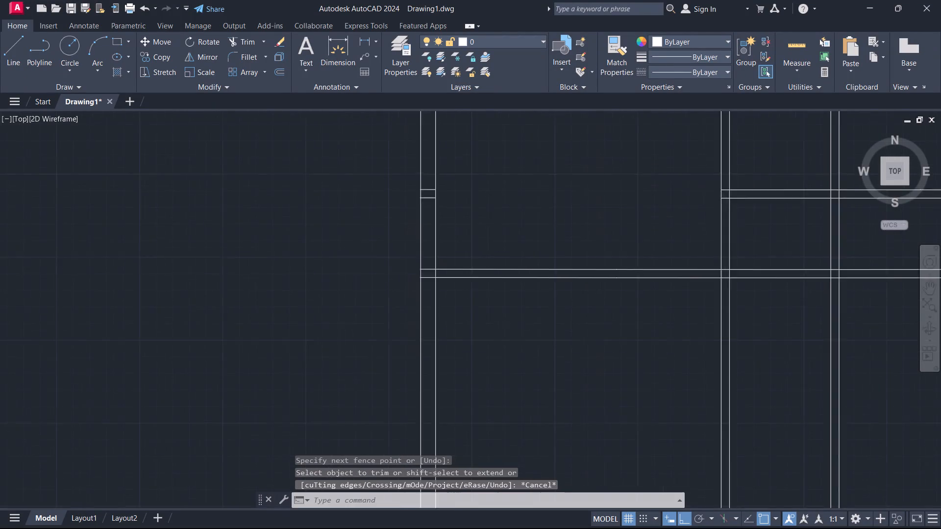
drag(407, 123, 419, 136)
click(527, 200)
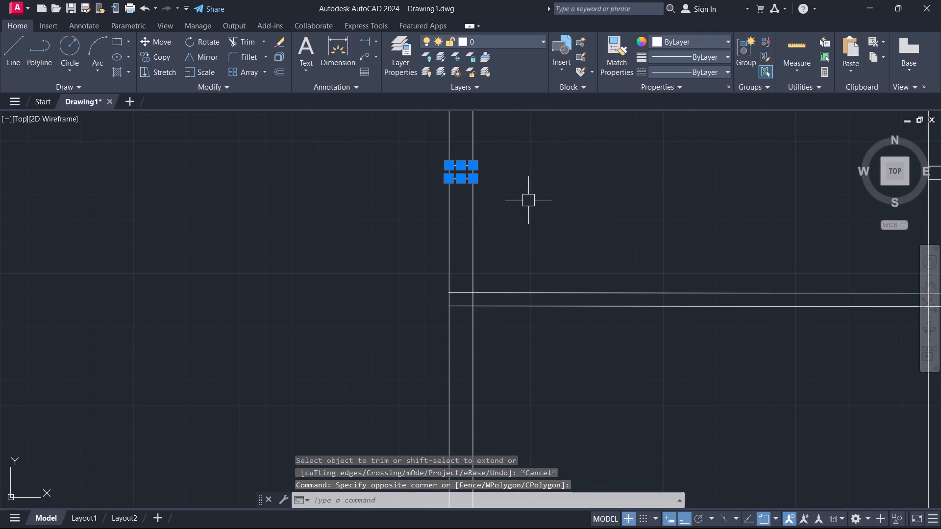
key(Delete)
Trim the second horizontal partition between the second and third vertical partitions, and erase its remaining piece extending to the right outer wall.
scroll(554, 230, down, 3)
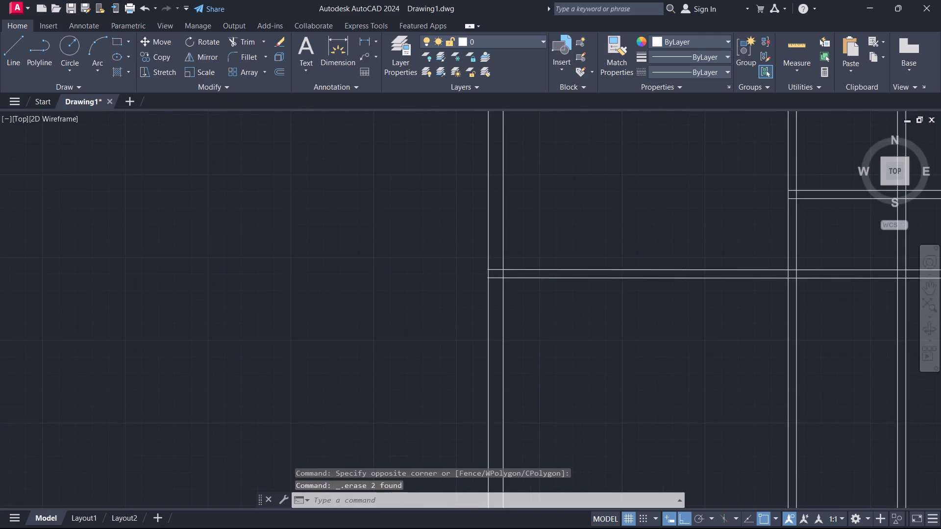
scroll(751, 228, up, 1)
middle_drag(751, 228, 705, 254)
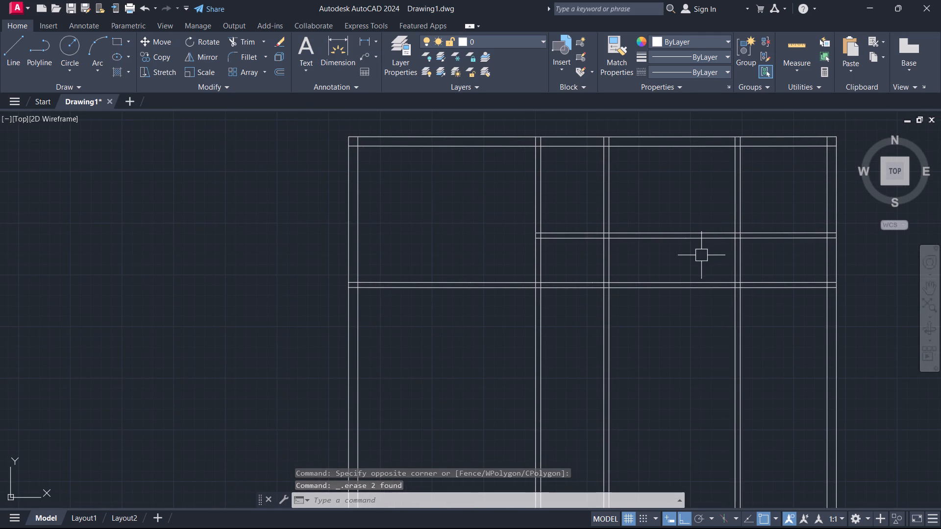
text(tr)
key(space)
click(678, 257)
click(658, 191)
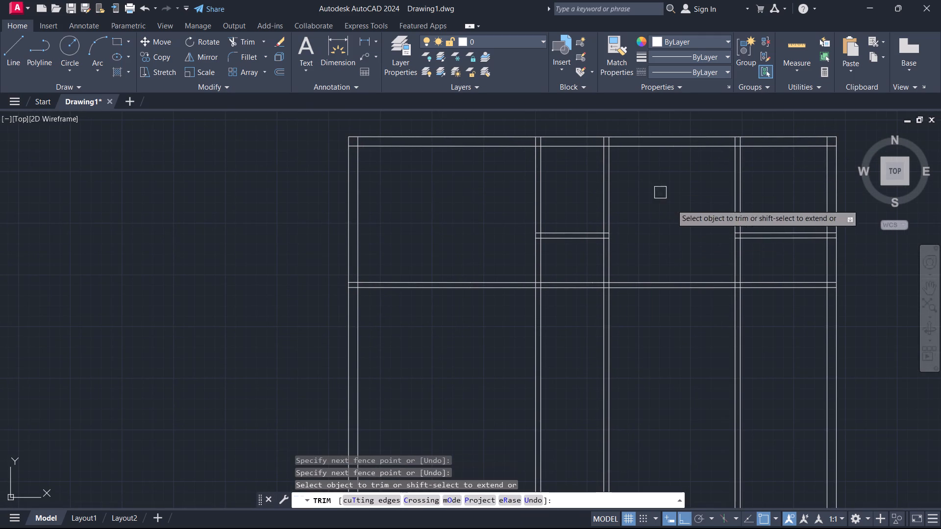
key(Escape)
drag(688, 205, 695, 212)
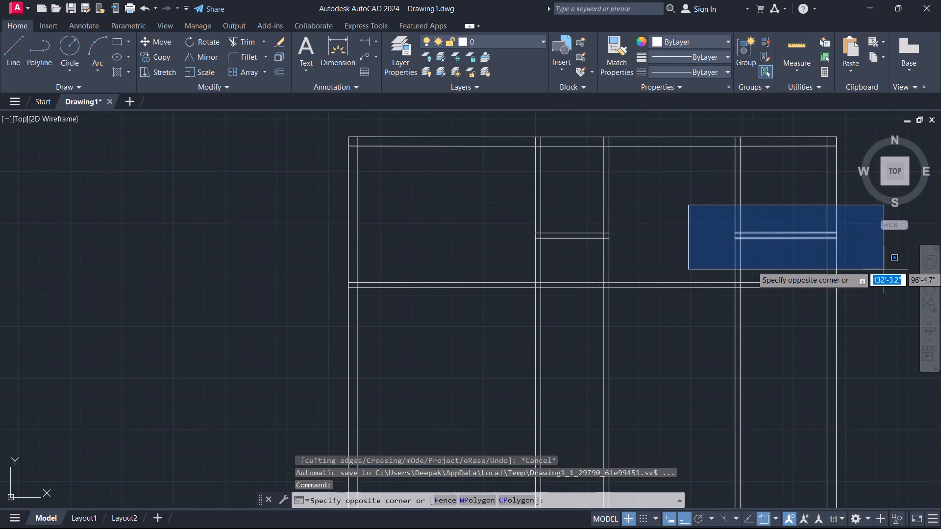
click(885, 265)
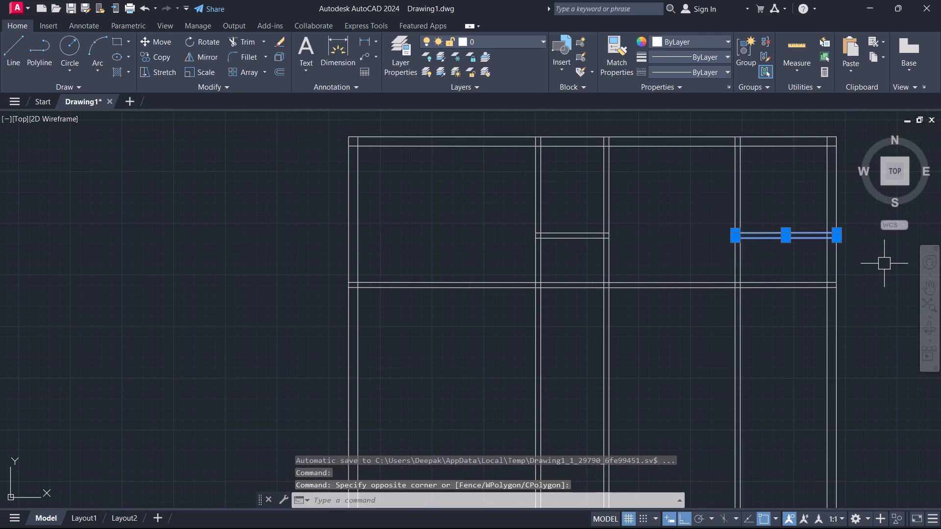
key(Delete)
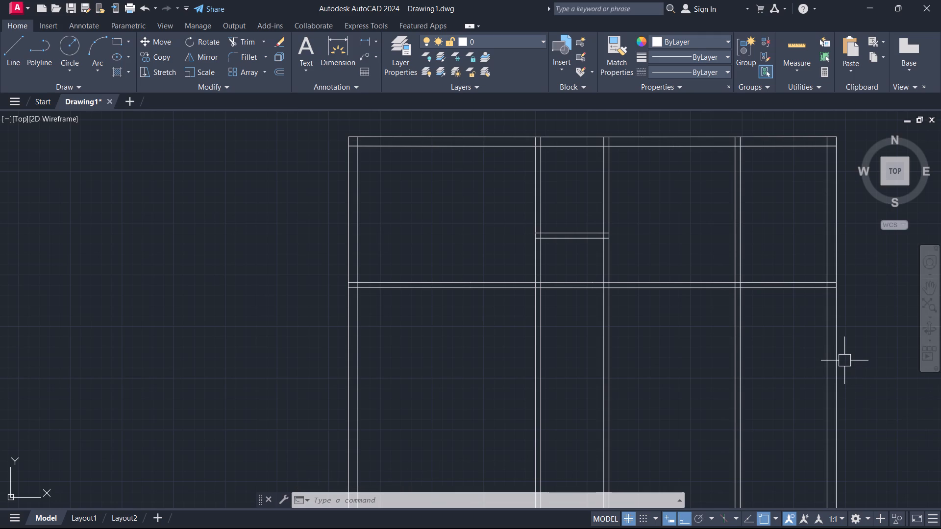
Offset the upper line of the full-width horizontal partition 13'9" upward, past the upper wall.
text(o)
key(space)
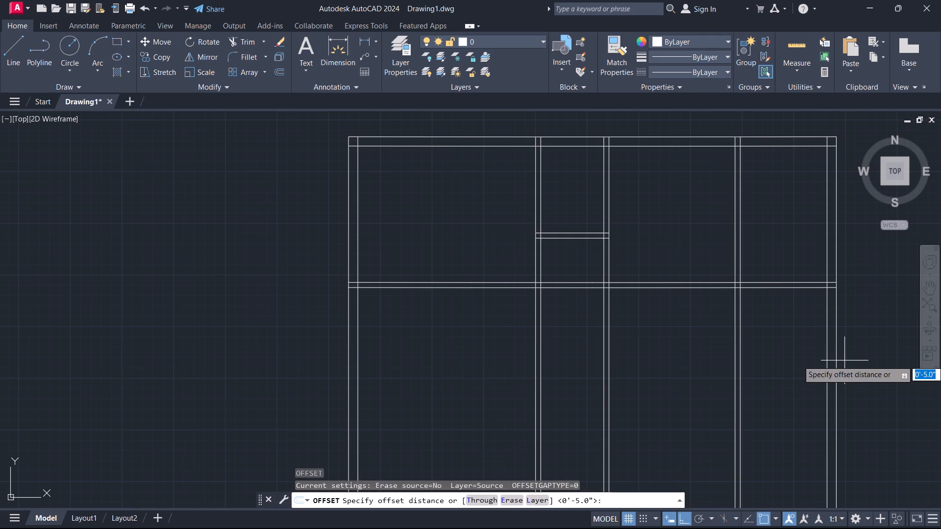
text(13'9)
key(Return)
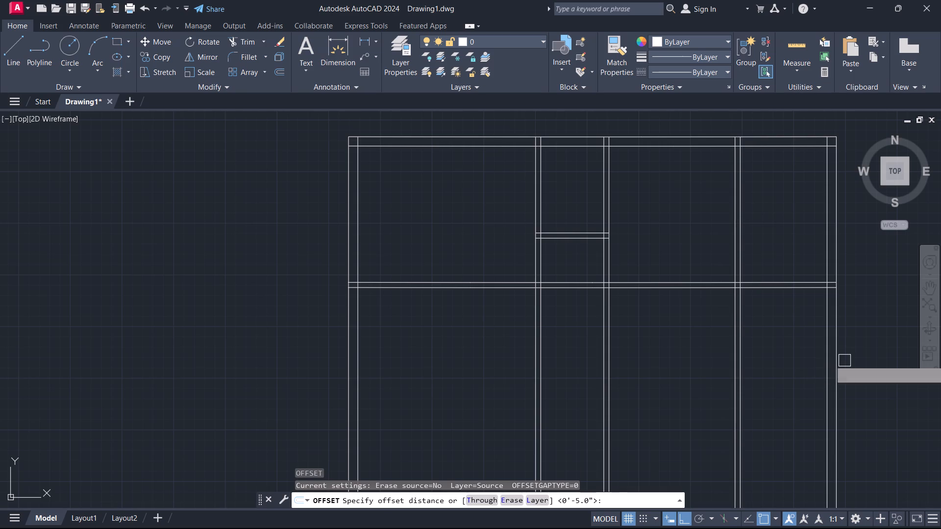
scroll(770, 309, up, 3)
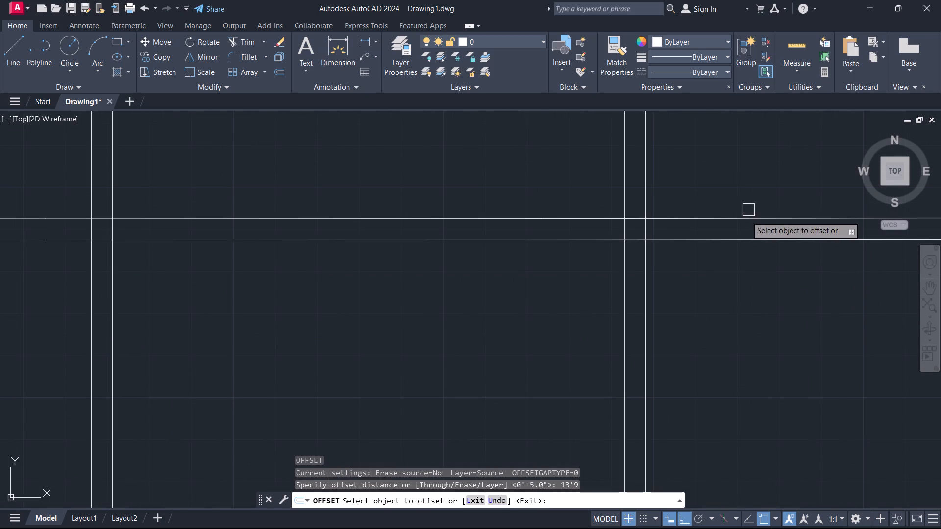
click(746, 218)
click(739, 182)
scroll(739, 182, down, 5)
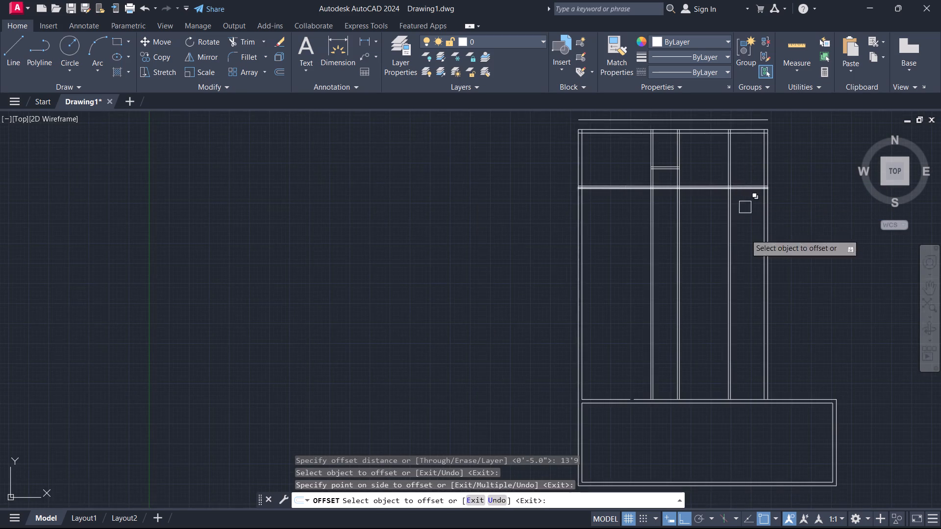
scroll(734, 301, down, 1)
scroll(738, 189, up, 1)
middle_drag(738, 187, 734, 291)
scroll(734, 292, up, 3)
key(Escape)
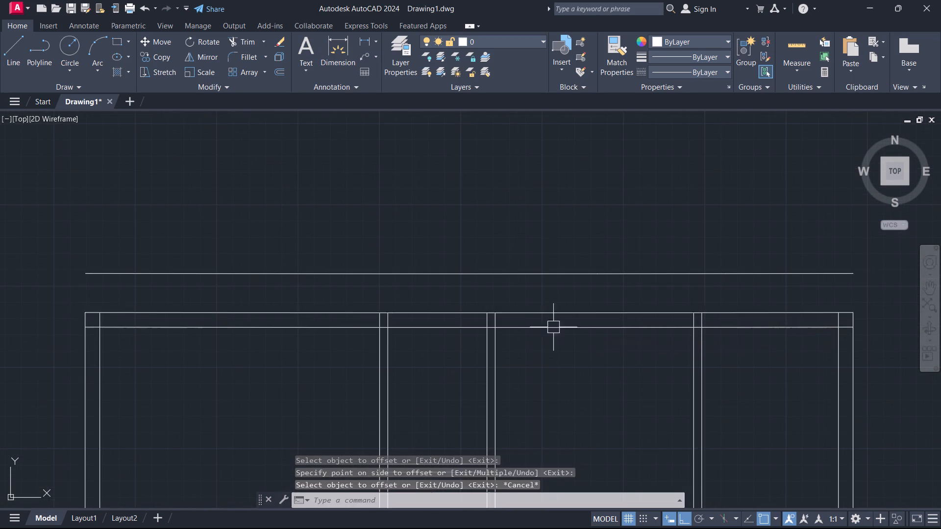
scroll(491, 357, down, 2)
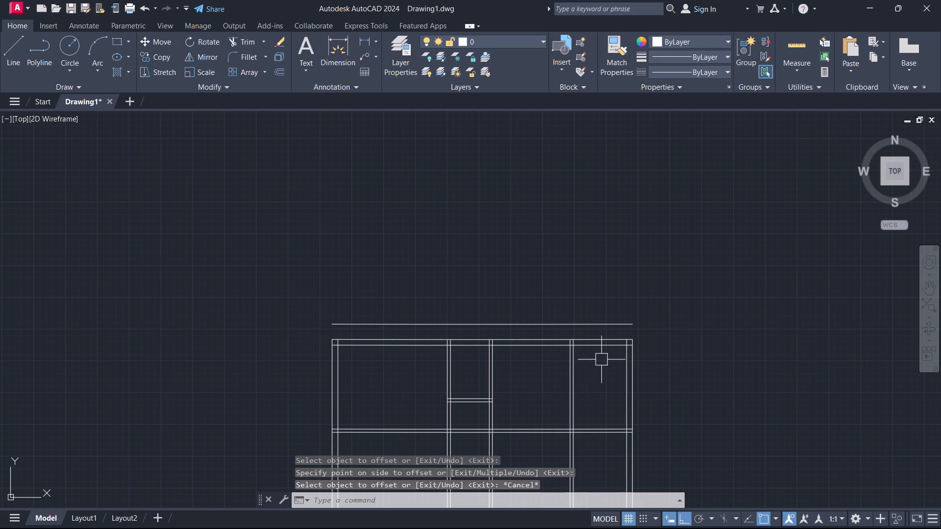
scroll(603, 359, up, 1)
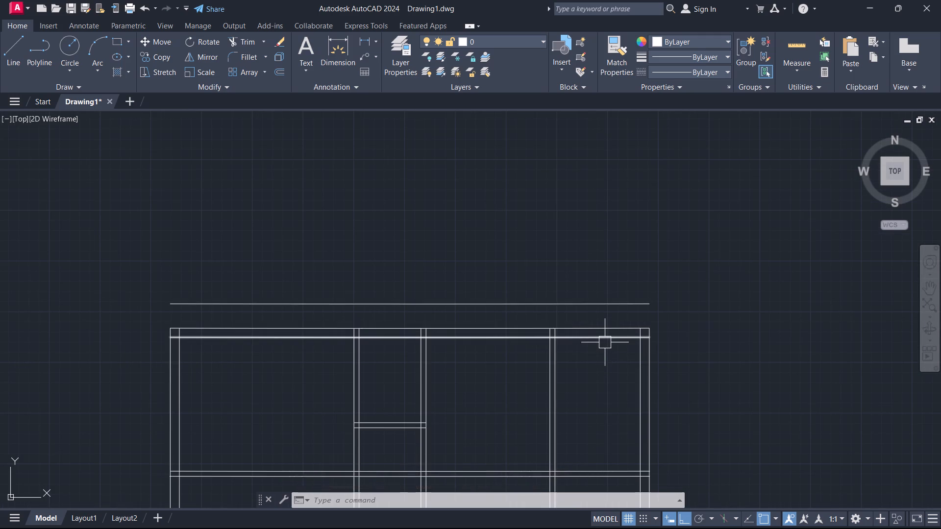
Offset the new horizontal line above the upper wall 9" upward to form a second double-line wall.
text(o 9)
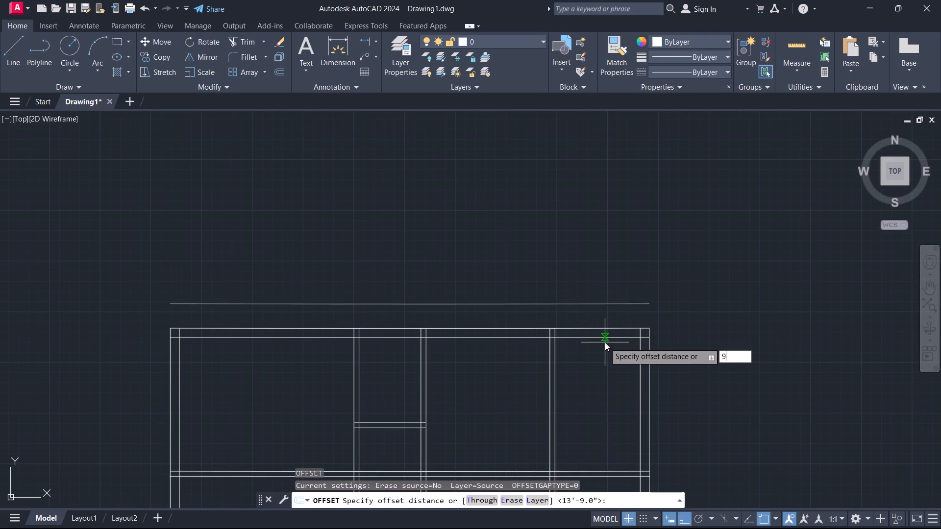
key(Return)
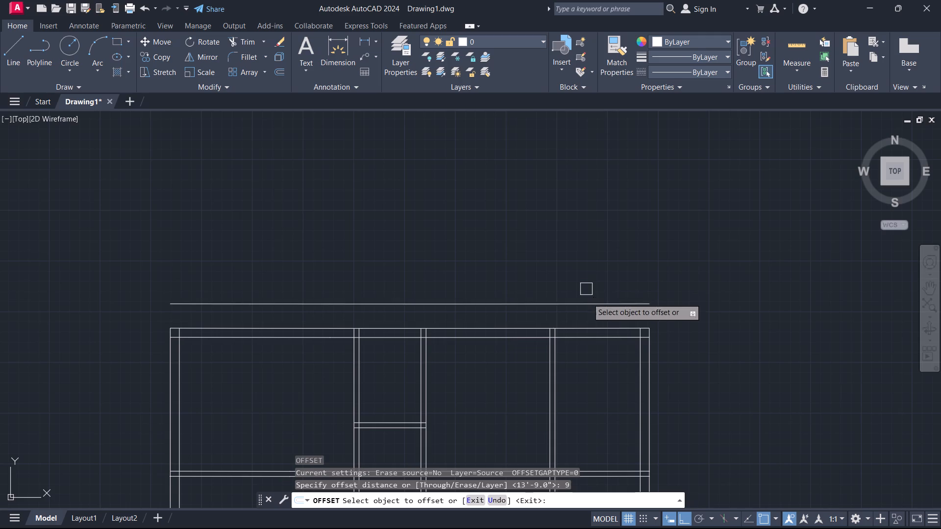
click(588, 309)
click(582, 268)
key(Escape)
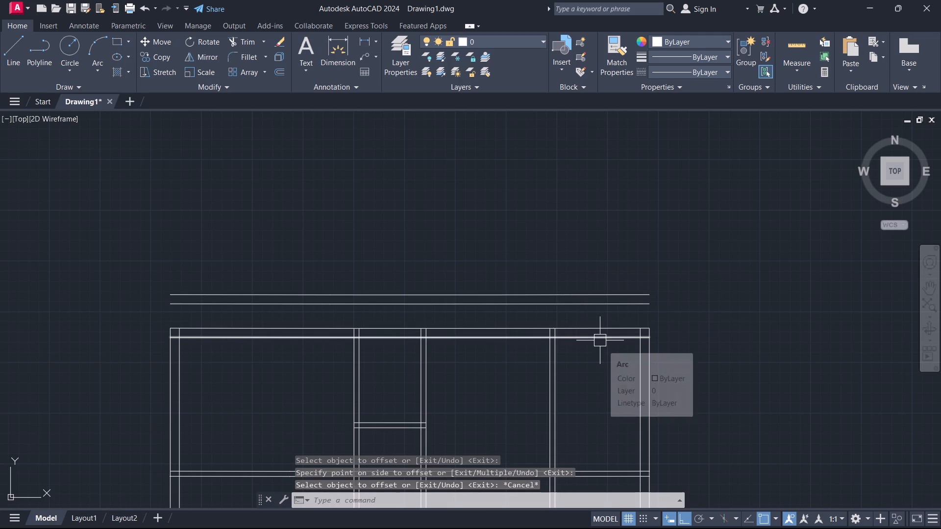
Fillet the right outer wall's outer and inner lines to the matching lines of the new top wall to close the upper-right corner.
text(f)
key(space)
click(651, 349)
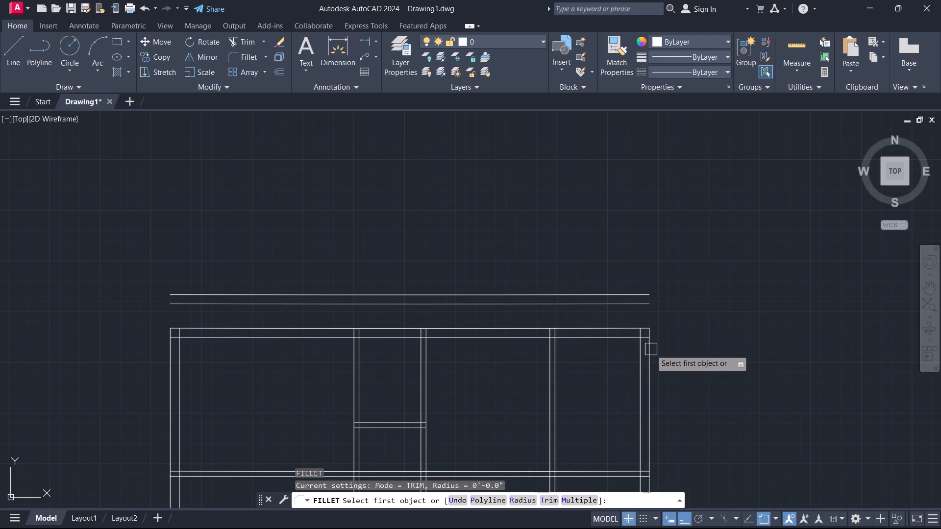
click(639, 296)
key(space)
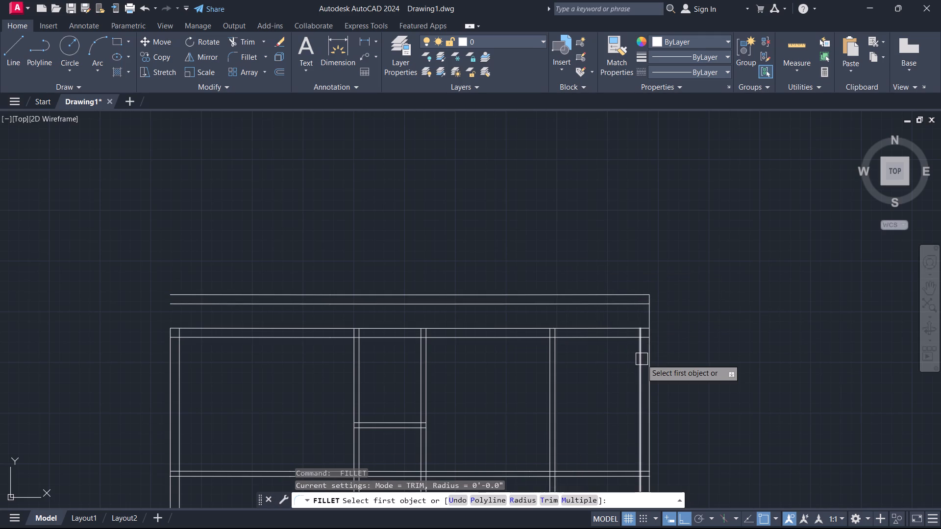
click(641, 360)
click(619, 300)
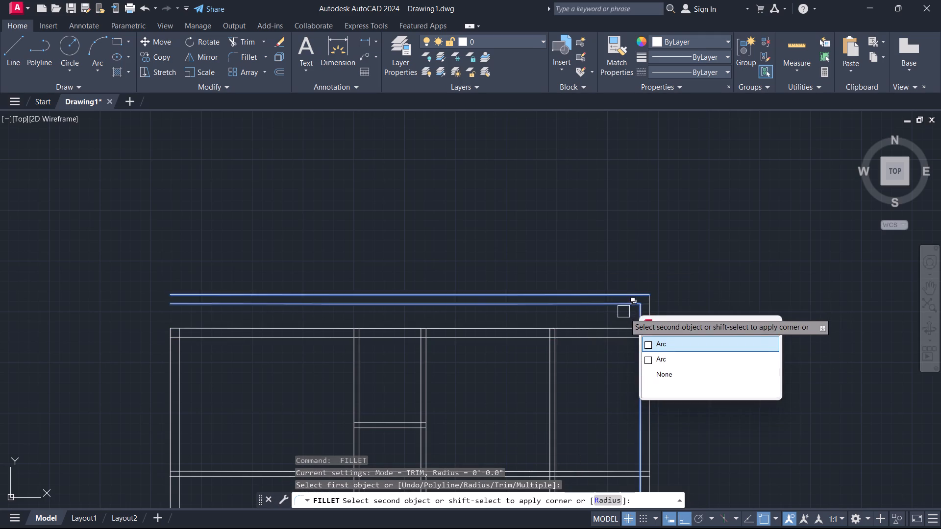
key(Escape)
click(625, 307)
key(Escape)
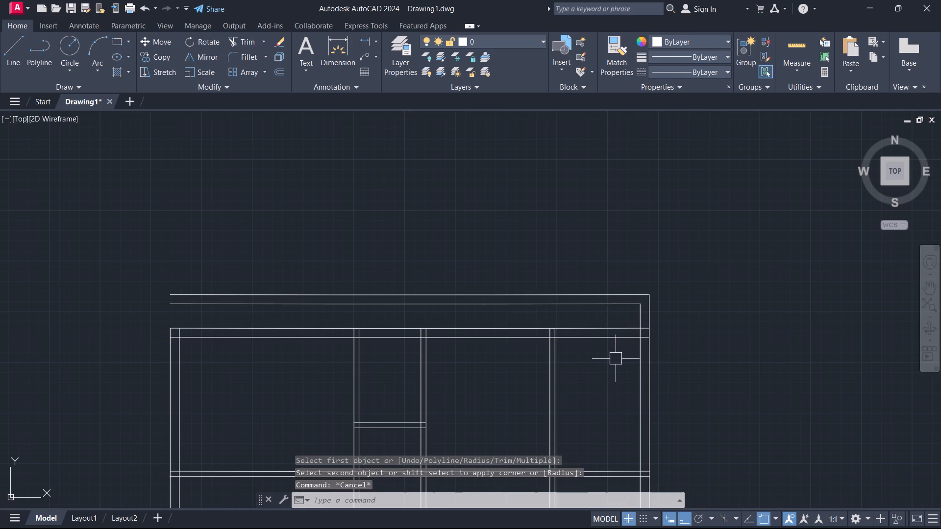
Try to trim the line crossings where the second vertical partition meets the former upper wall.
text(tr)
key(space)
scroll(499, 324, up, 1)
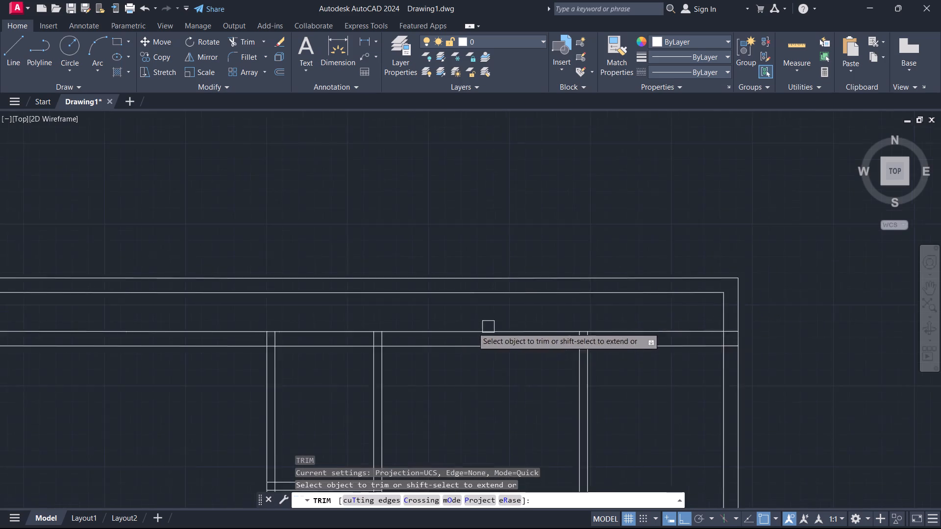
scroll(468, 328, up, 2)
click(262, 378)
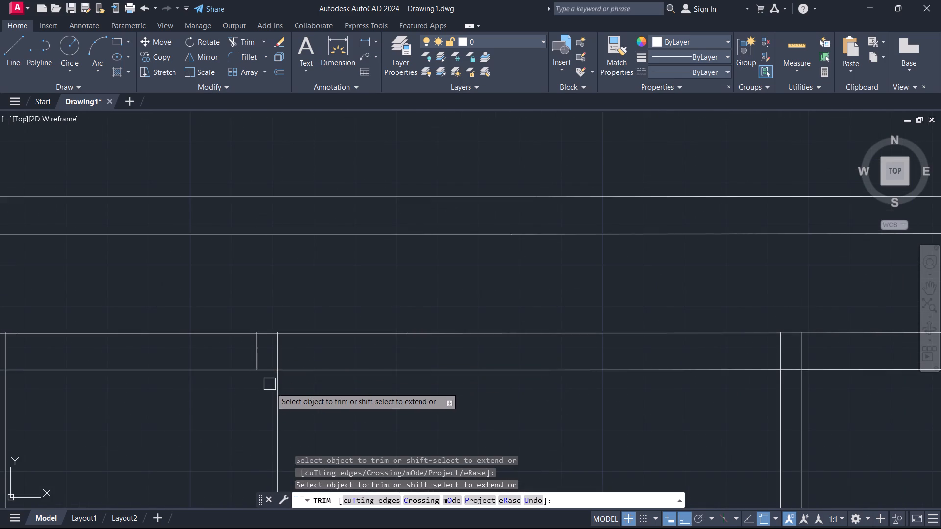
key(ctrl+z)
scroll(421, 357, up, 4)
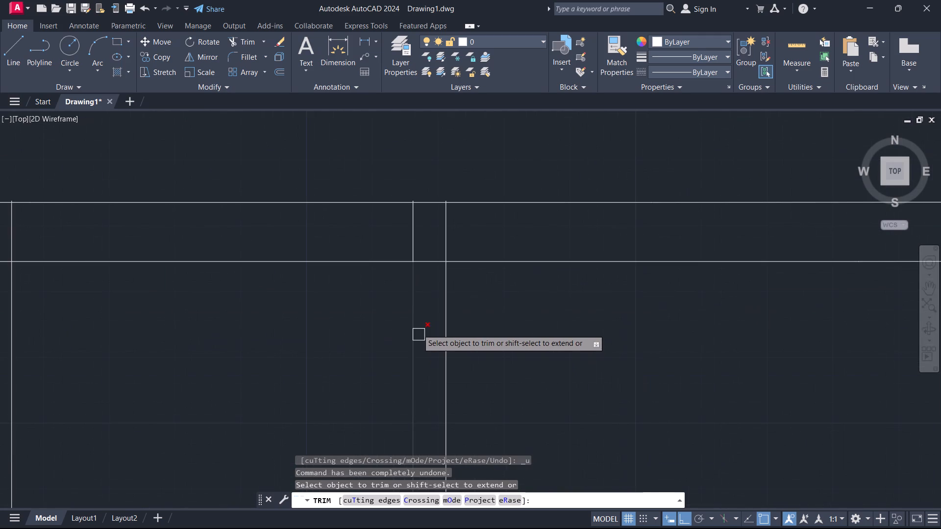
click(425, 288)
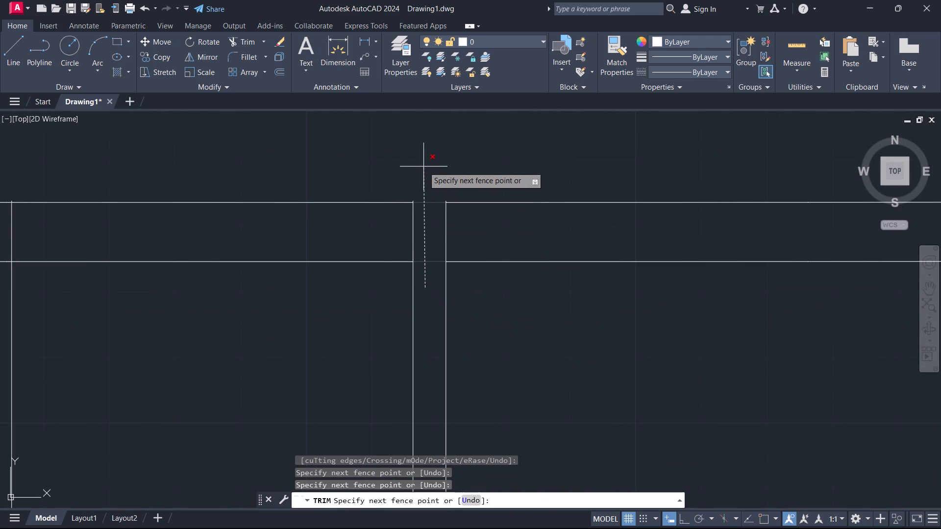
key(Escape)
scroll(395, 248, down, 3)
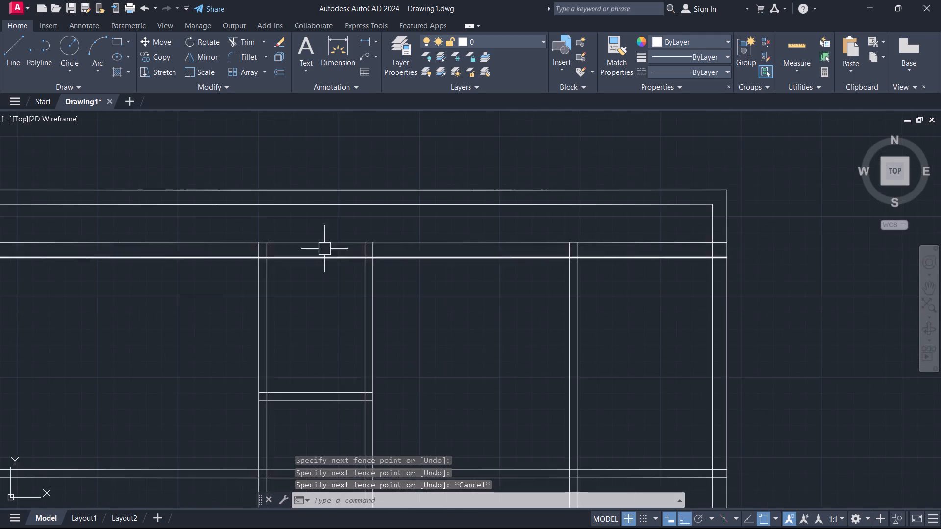
Examine where the vertical wall and partition lines meet the former upper wall's top line.
middle_drag(324, 249, 614, 348)
scroll(335, 266, up, 2)
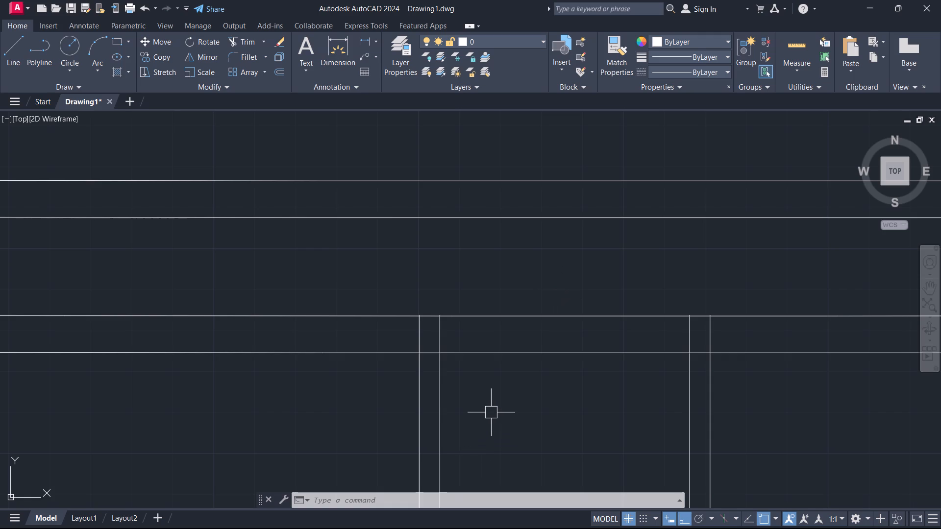
scroll(550, 366, up, 1)
scroll(451, 357, down, 1)
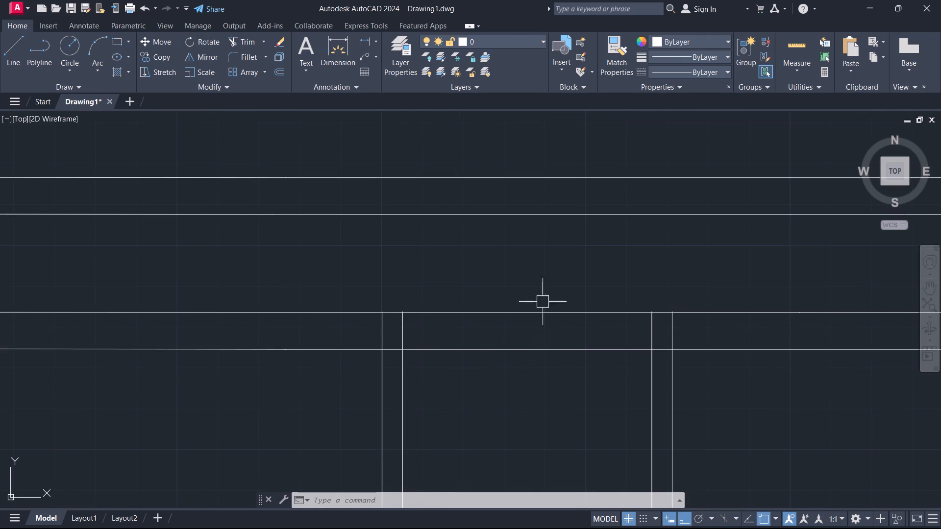
scroll(534, 267, down, 2)
middle_drag(534, 267, 538, 284)
scroll(643, 309, up, 1)
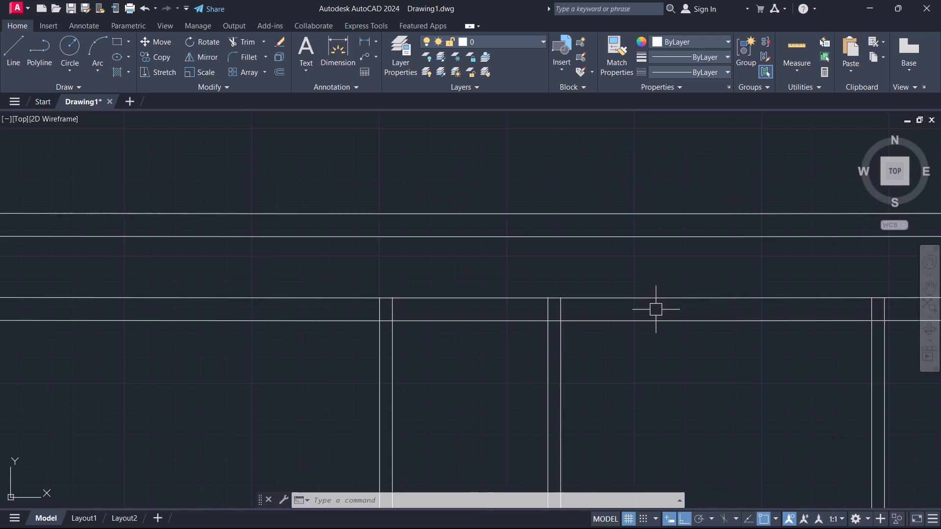
middle_drag(657, 310, 518, 269)
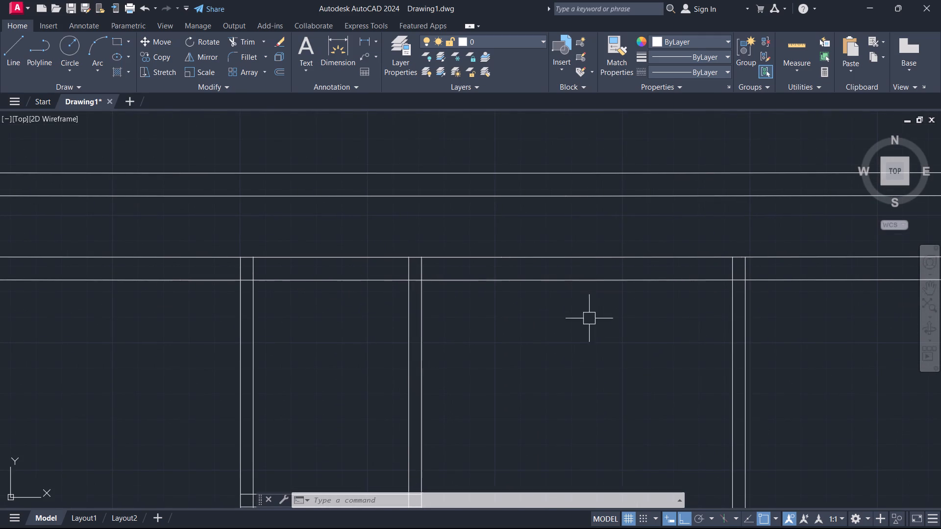
middle_drag(653, 220, 598, 206)
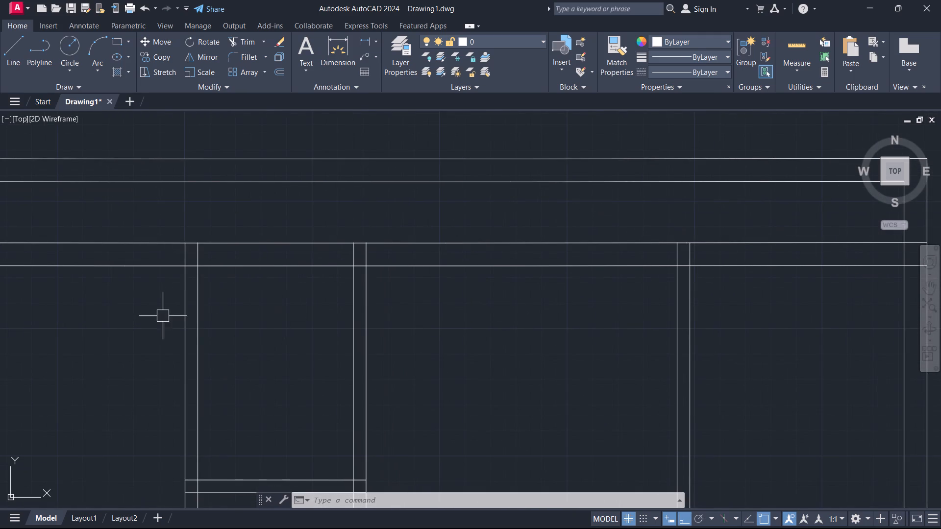
middle_drag(191, 325, 690, 306)
scroll(227, 244, up, 5)
scroll(448, 201, down, 6)
scroll(536, 204, up, 6)
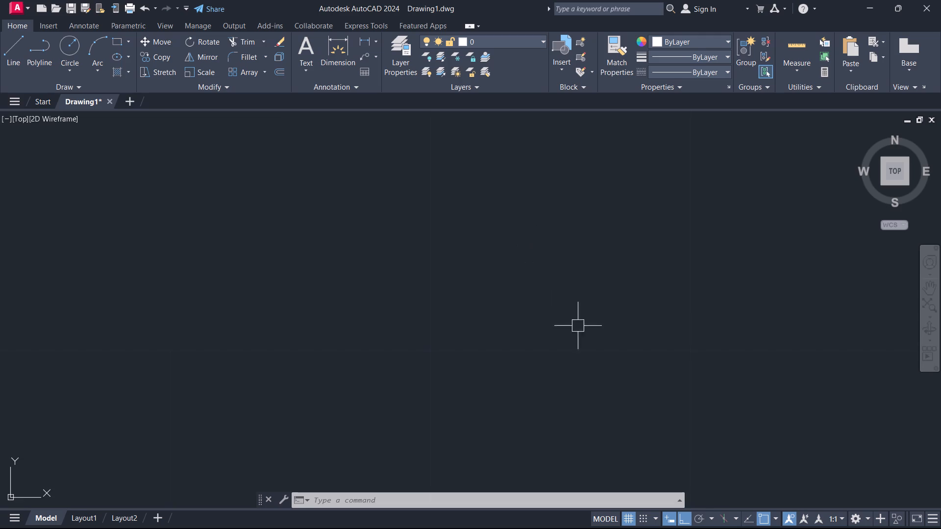
scroll(625, 383, up, 1)
middle_drag(617, 376, 570, 86)
scroll(628, 332, up, 4)
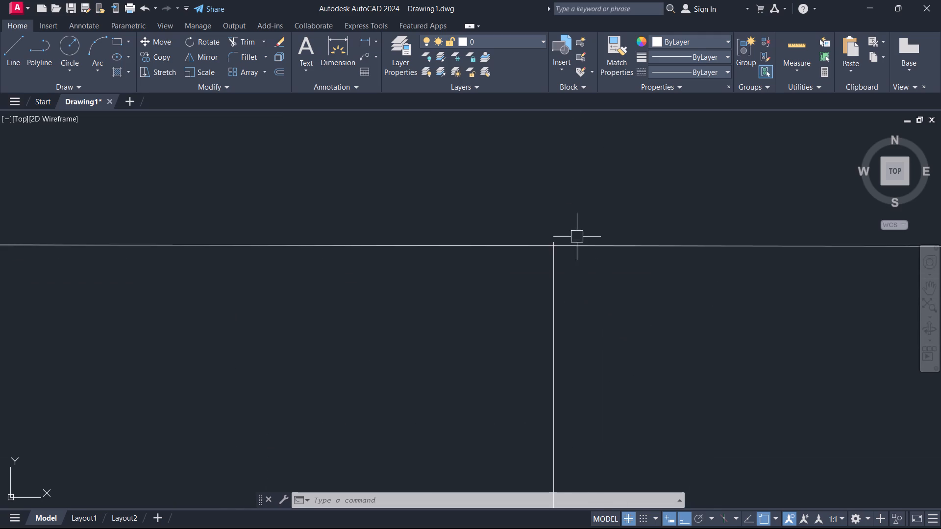
scroll(577, 237, up, 4)
scroll(446, 254, down, 6)
scroll(199, 252, down, 4)
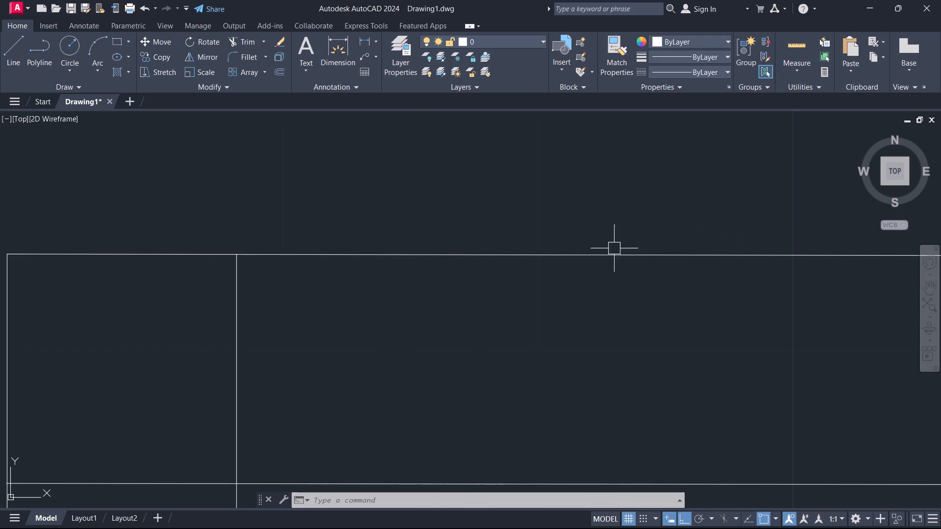
Trim the vertical line ends overshooting the former upper wall's top line with a fence from the left outer wall's inner line past the partitions.
scroll(237, 239, up, 5)
scroll(234, 290, up, 1)
middle_drag(243, 290, 677, 160)
scroll(675, 156, up, 1)
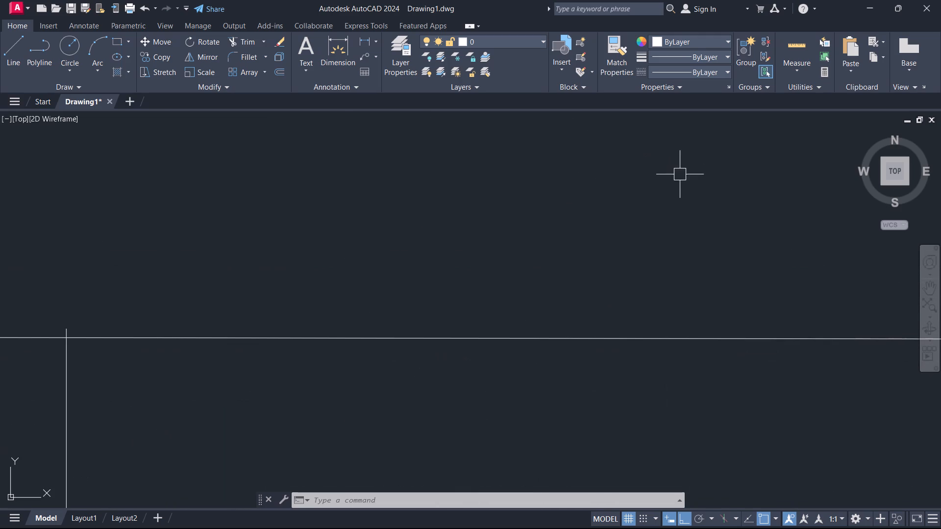
middle_drag(23, 351, 371, 298)
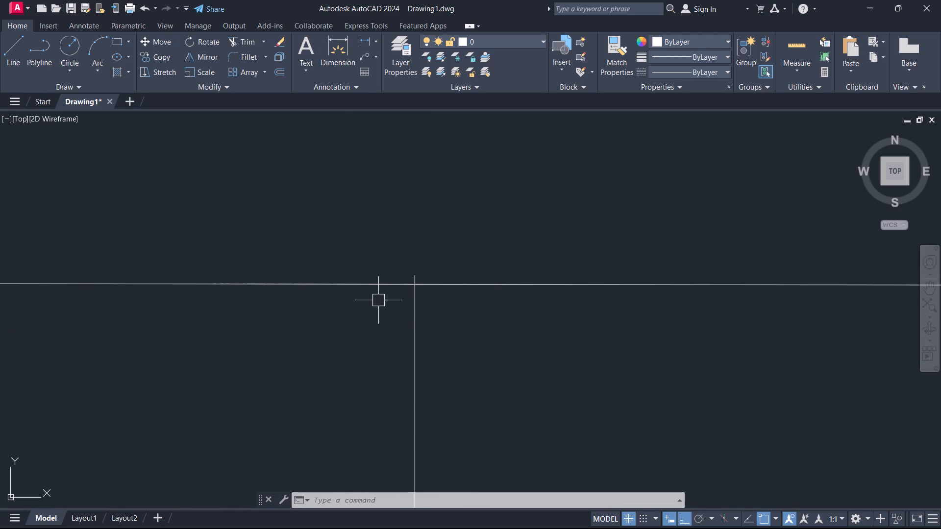
key(t)
key(r)
key(space)
scroll(405, 288, up, 5)
click(438, 228)
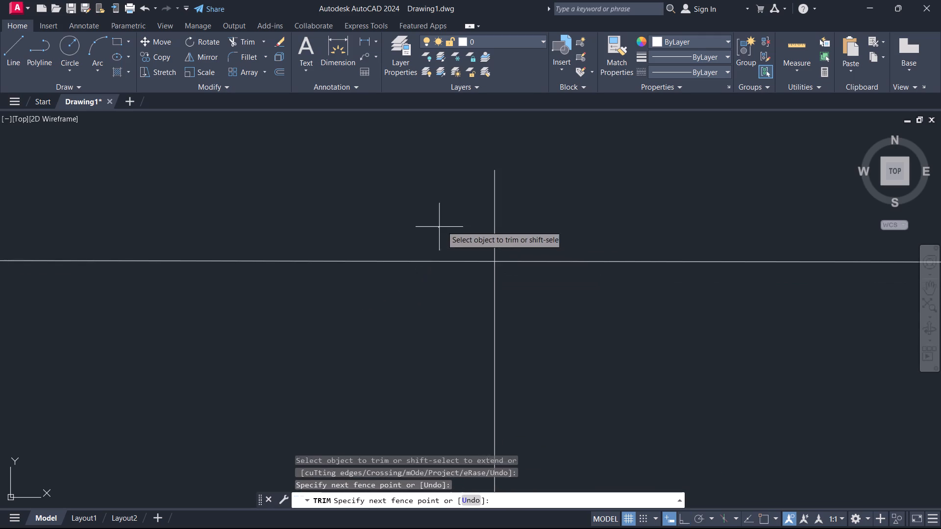
scroll(673, 212, down, 8)
scroll(792, 343, down, 9)
scroll(785, 355, down, 13)
scroll(816, 405, down, 2)
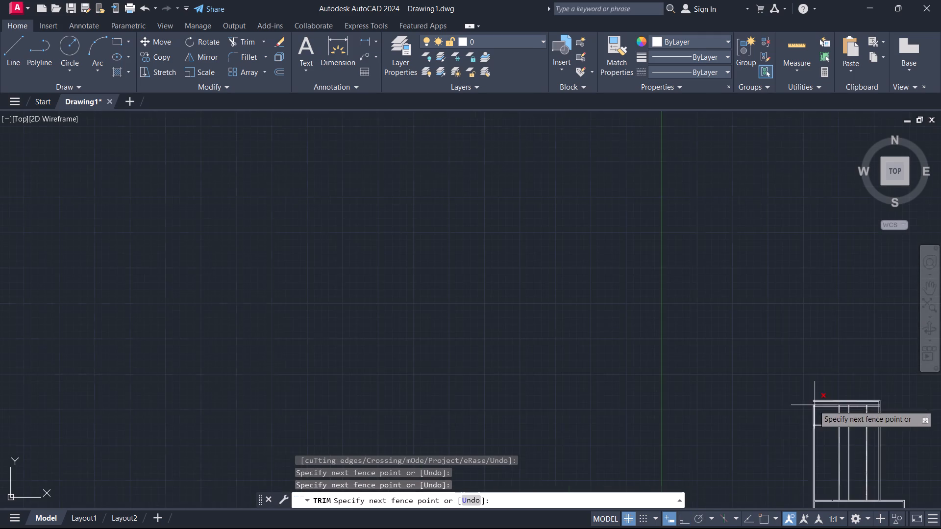
middle_drag(663, 404, 228, 402)
scroll(471, 376, up, 4)
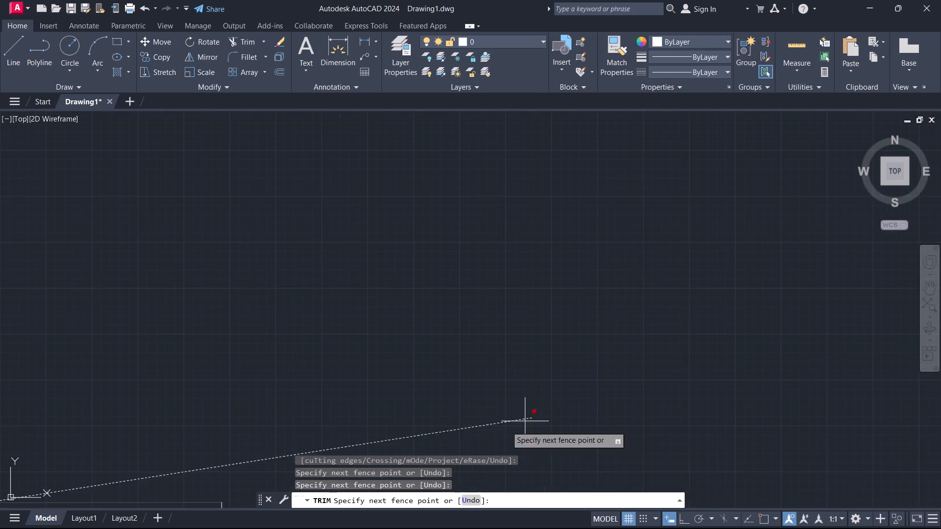
middle_drag(375, 428, 688, 59)
scroll(685, 58, up, 1)
scroll(506, 182, up, 3)
middle_drag(417, 140, 428, 163)
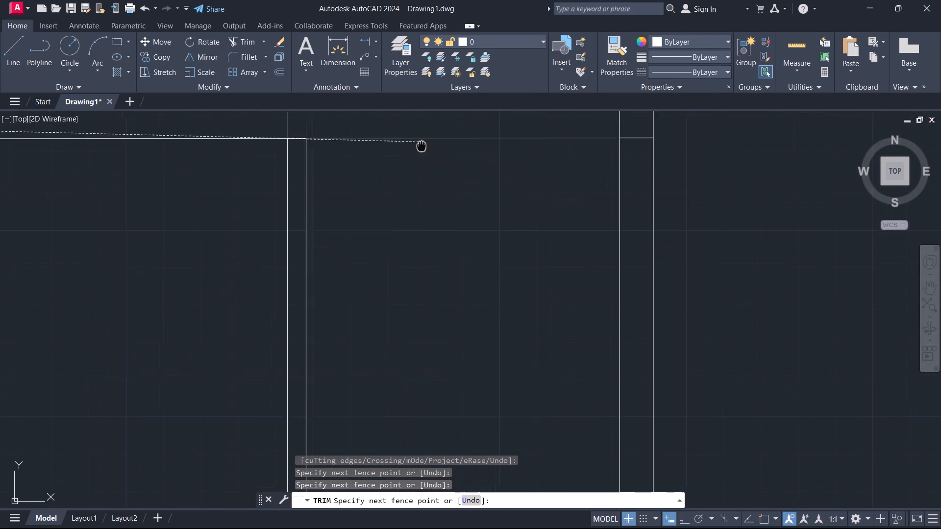
middle_drag(428, 163, 479, 390)
scroll(536, 361, up, 3)
scroll(517, 330, down, 1)
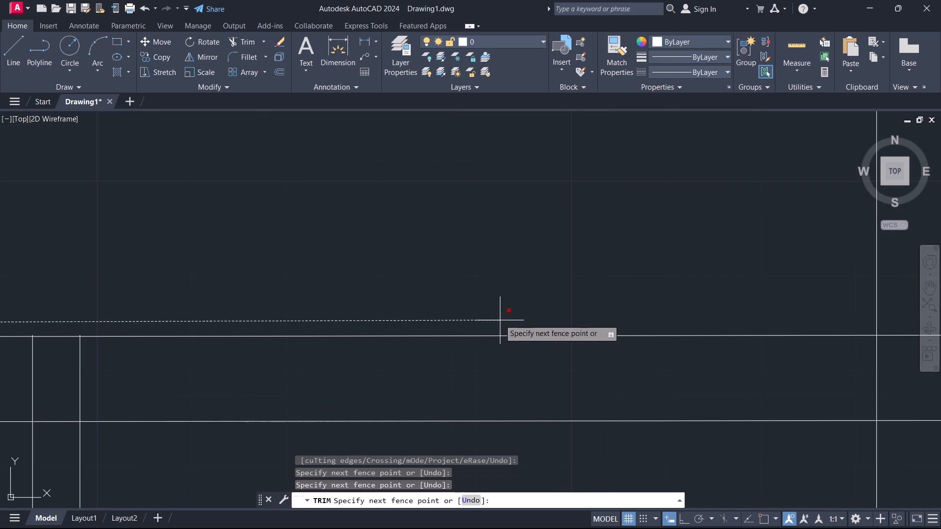
middle_drag(482, 303, 917, 280)
scroll(778, 293, up, 4)
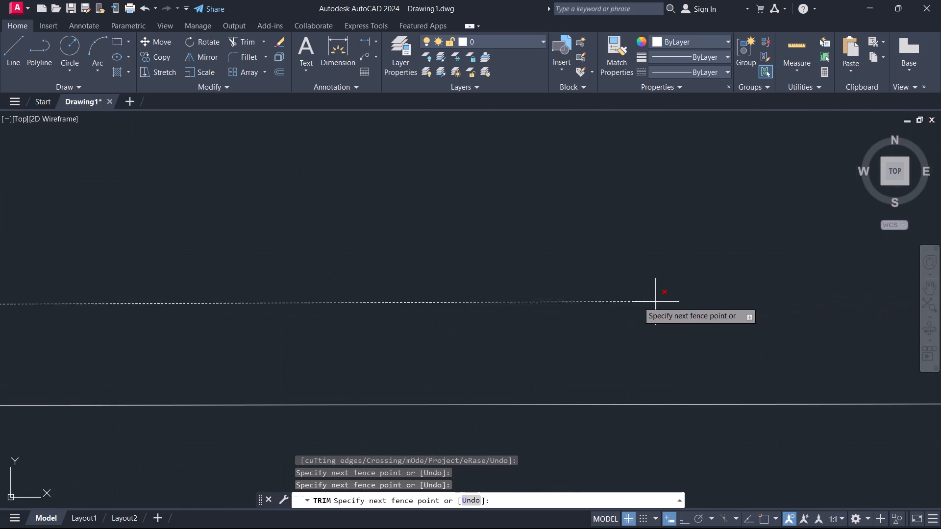
middle_drag(367, 334, 5, 233)
scroll(3, 233, down, 3)
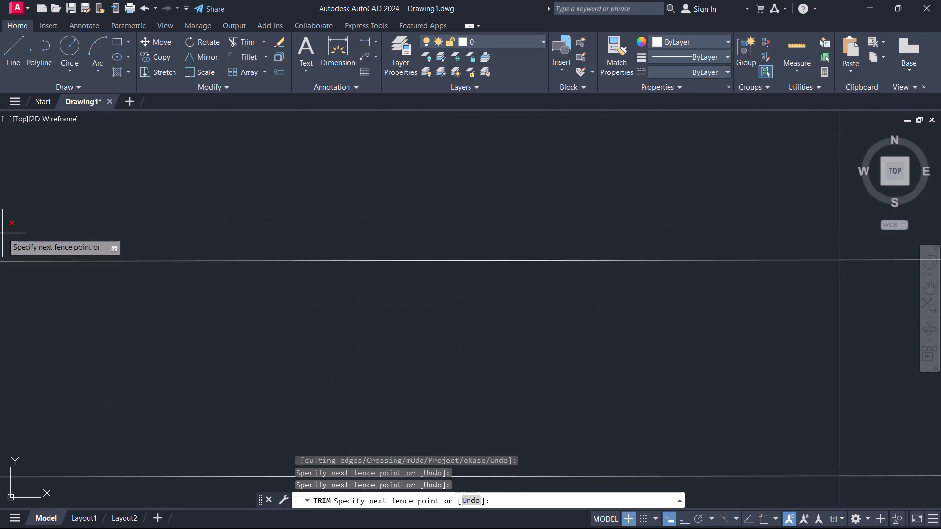
scroll(82, 211, down, 2)
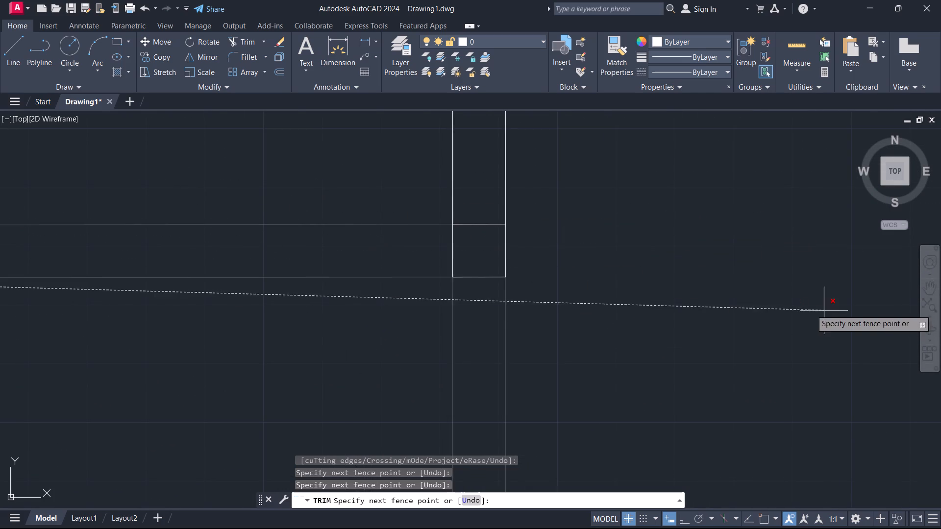
middle_drag(172, 297, 933, 288)
scroll(933, 289, down, 1)
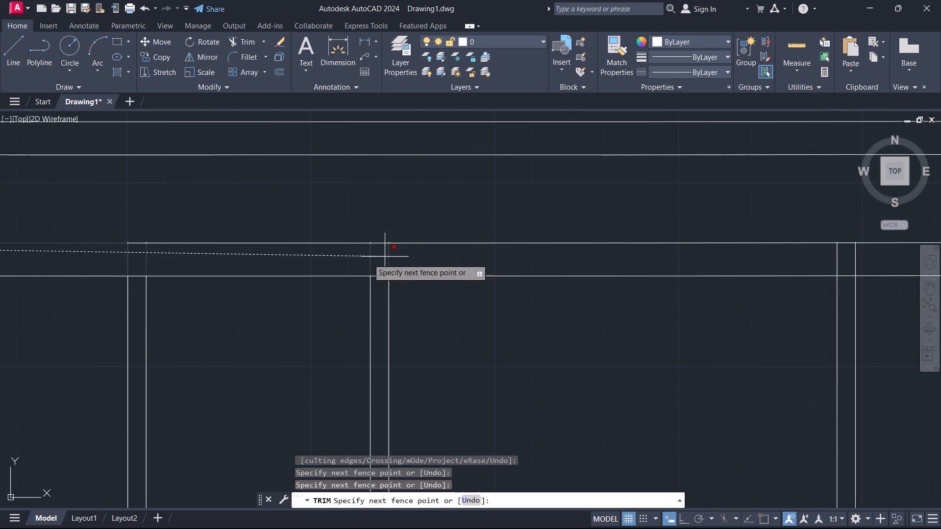
scroll(394, 249, up, 5)
scroll(226, 205, up, 2)
middle_drag(226, 205, 620, 245)
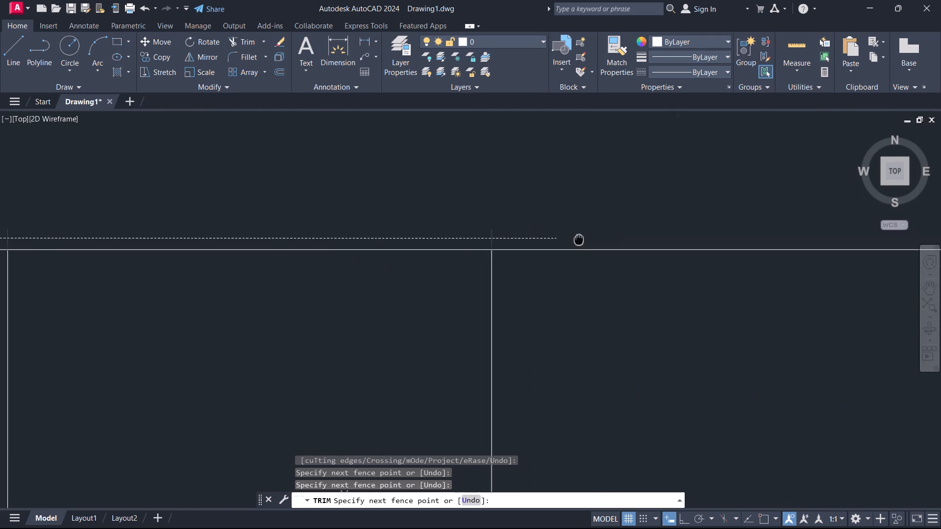
middle_drag(620, 245, 658, 250)
click(607, 249)
scroll(421, 184, down, 5)
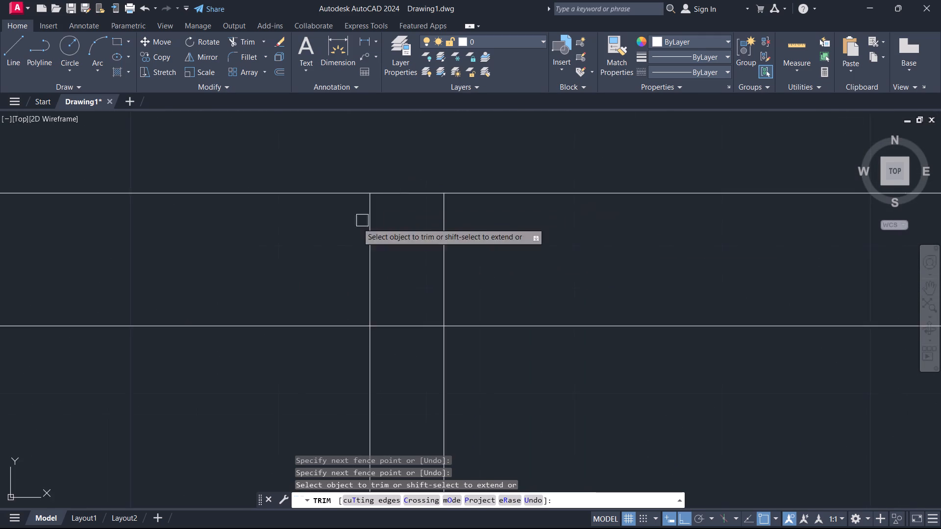
scroll(341, 237, down, 6)
scroll(260, 280, down, 1)
scroll(260, 280, up, 1)
scroll(260, 280, down, 1)
middle_drag(262, 282, 420, 299)
scroll(406, 296, up, 5)
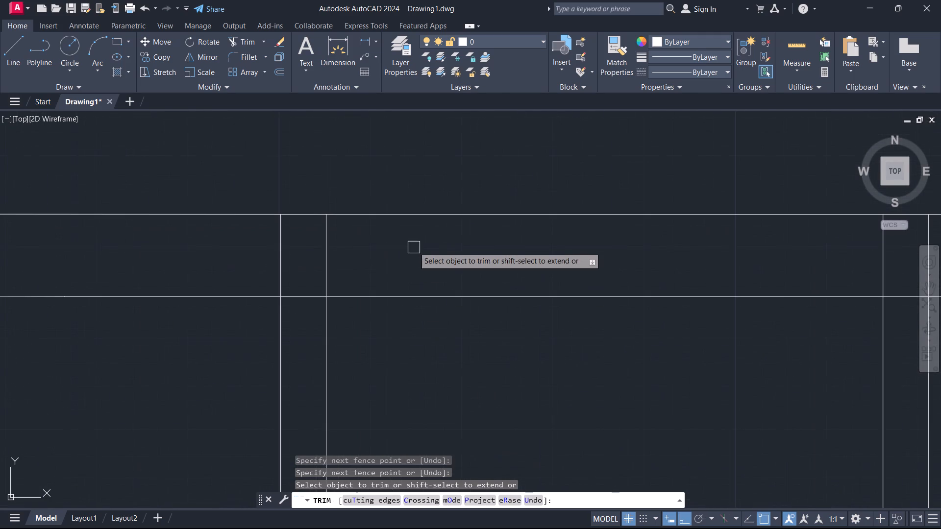
key(Escape)
scroll(403, 244, down, 7)
scroll(424, 279, up, 3)
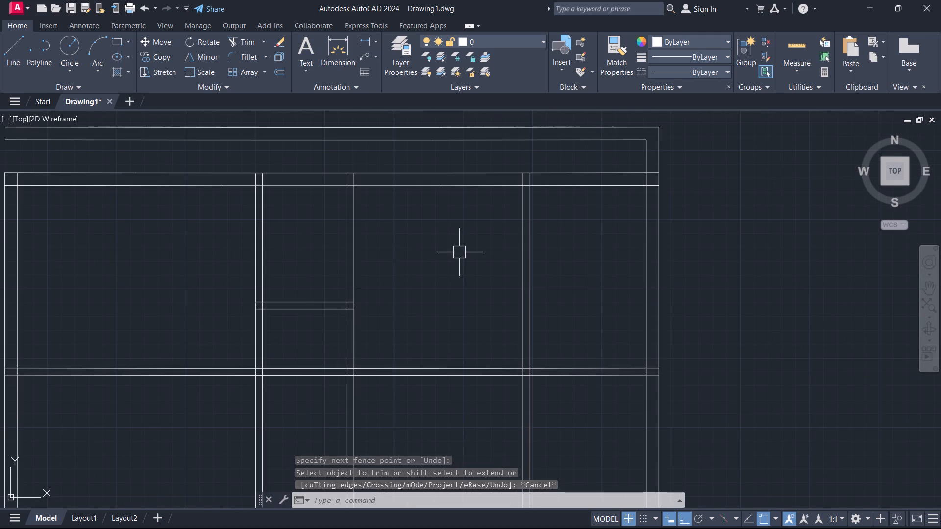
Examine the former upper wall and the vertical partitions beneath the new top wall.
middle_drag(557, 204, 570, 245)
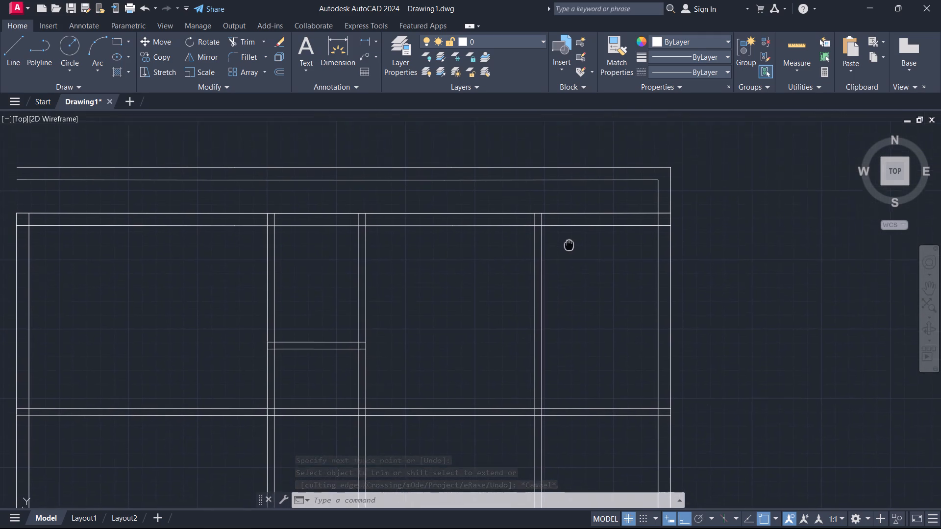
middle_drag(570, 245, 564, 259)
scroll(564, 213, up, 1)
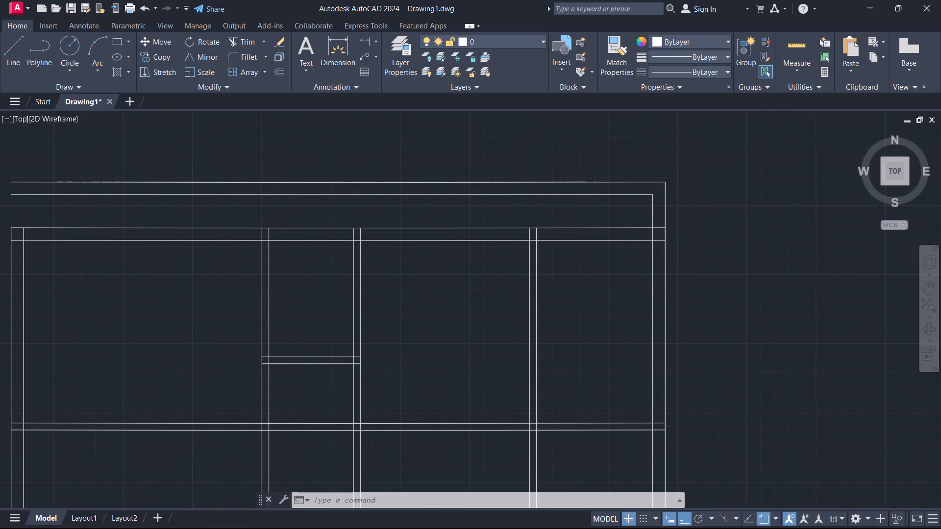
middle_drag(619, 308, 628, 316)
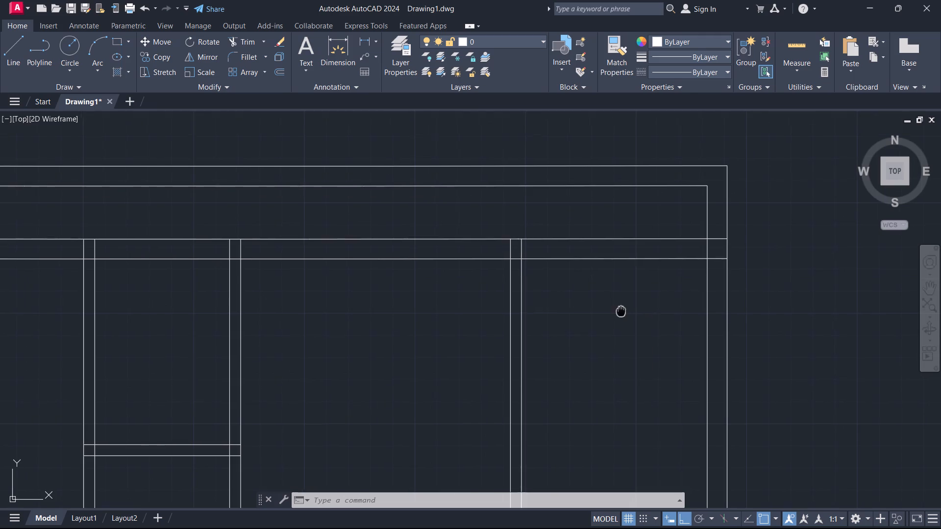
middle_drag(628, 316, 675, 324)
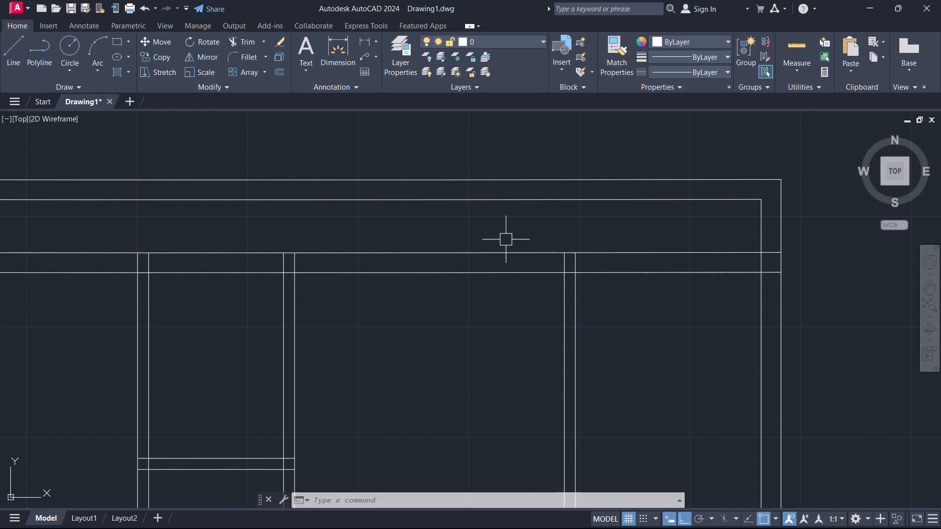
scroll(585, 263, down, 2)
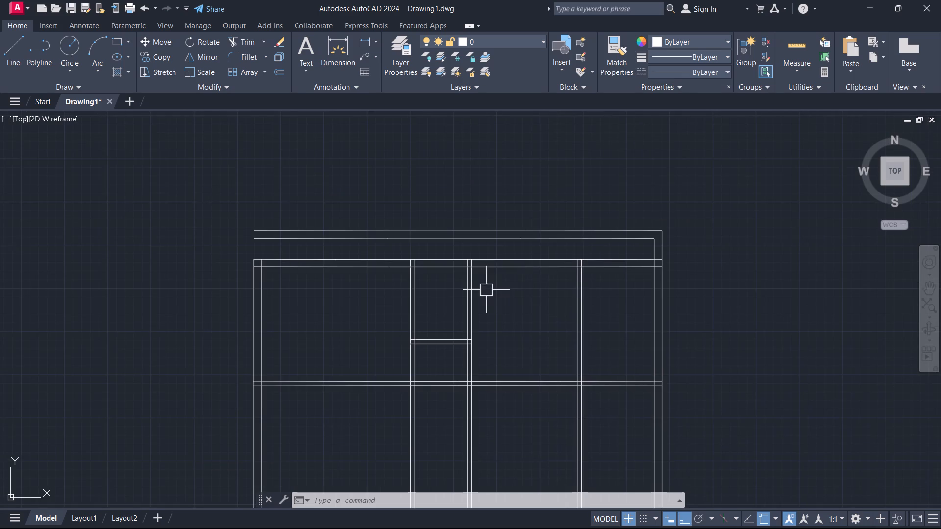
middle_drag(486, 290, 578, 268)
scroll(632, 286, up, 1)
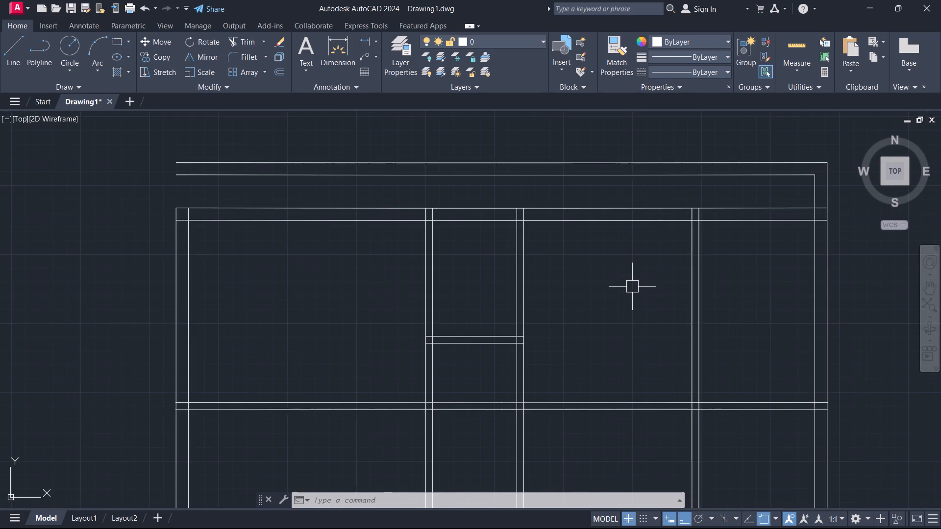
scroll(632, 287, up, 2)
scroll(591, 286, down, 3)
scroll(650, 274, up, 1)
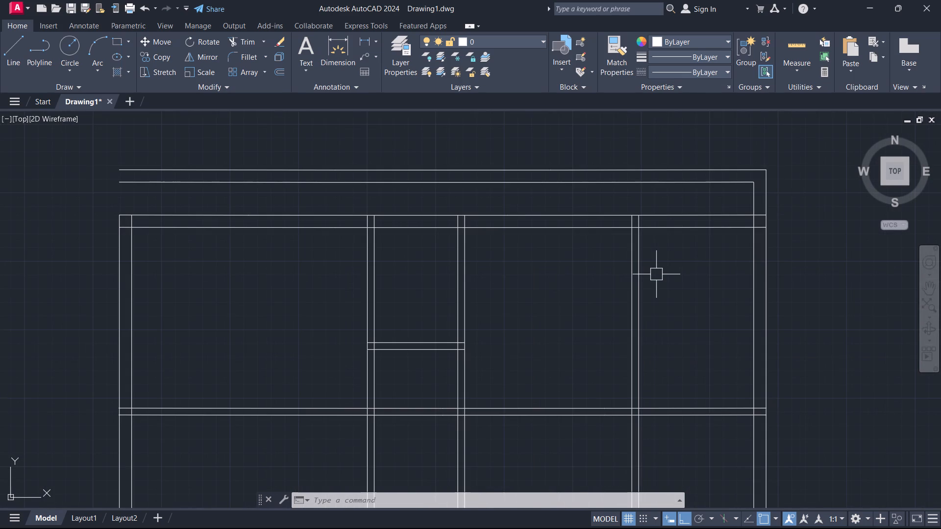
Trim the former upper wall's two lines between the third vertical partition and the right outer wall.
text(tr)
key(space)
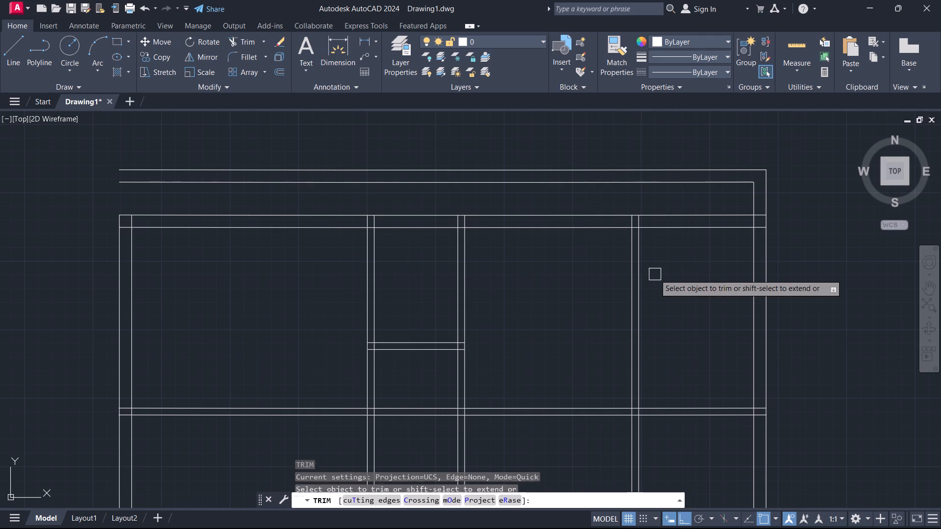
drag(655, 274, 654, 269)
drag(661, 201, 665, 207)
key(Escape)
Erase the two leftover former upper wall pieces inside the right outer wall's thickness.
scroll(743, 225, up, 1)
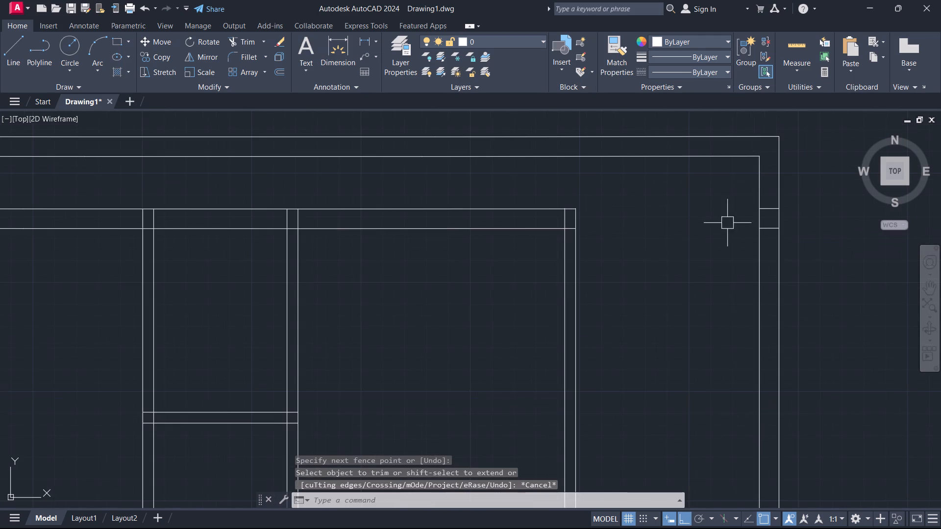
drag(717, 196, 721, 201)
click(808, 263)
key(Delete)
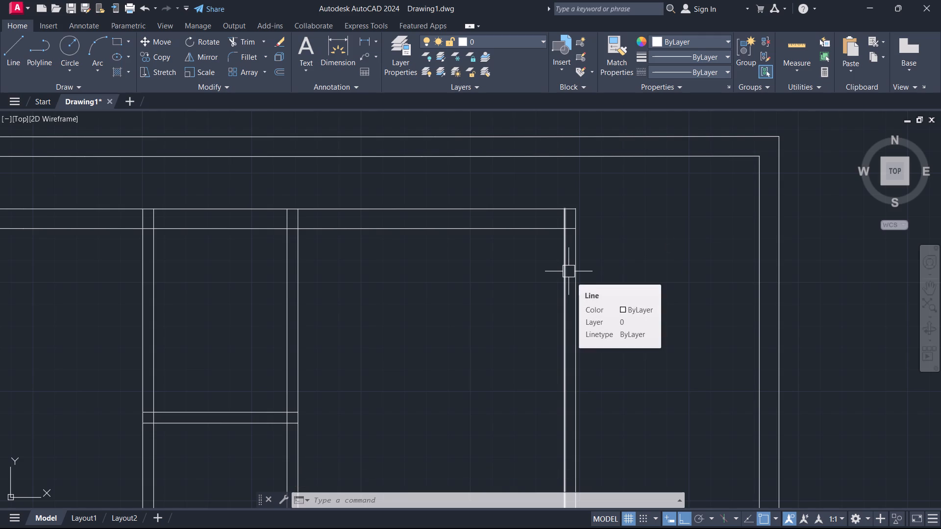
Offset the second vertical partition's right line 1'6" to the right.
scroll(364, 265, down, 3)
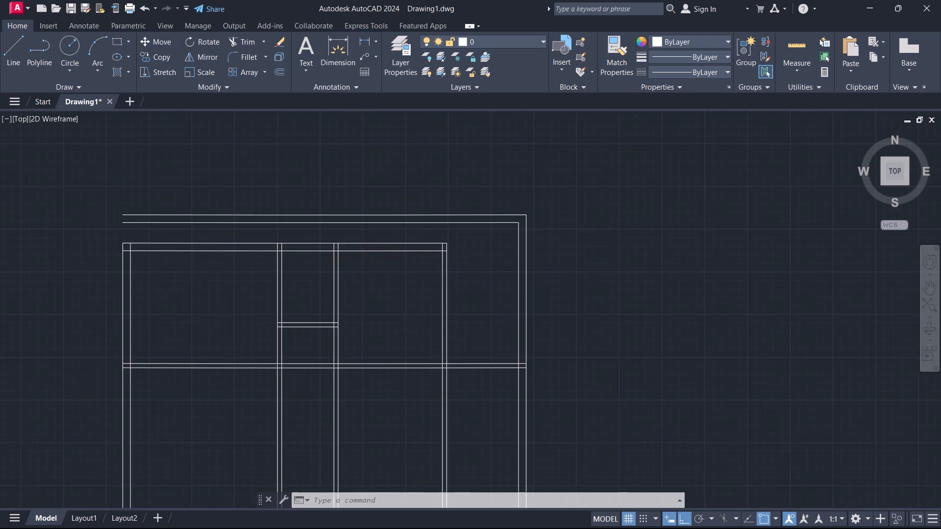
scroll(364, 265, up, 2)
text(o)
key(space)
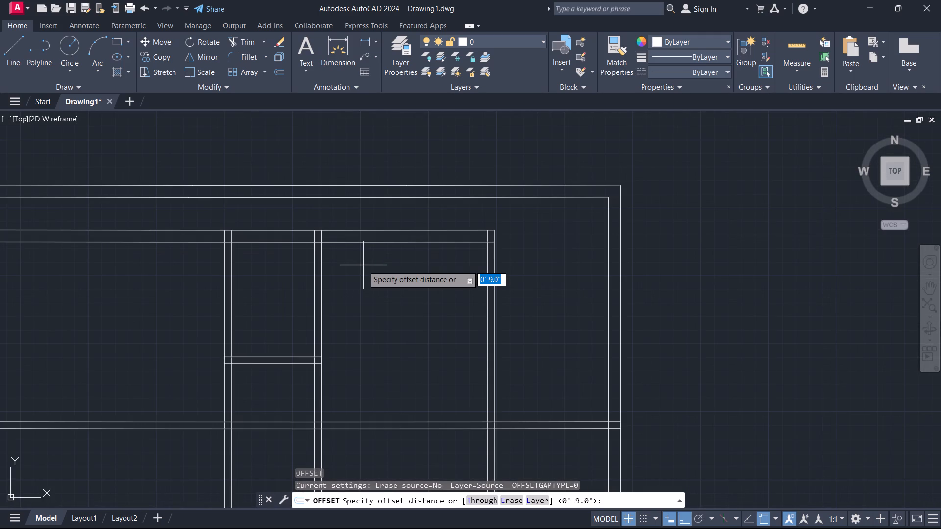
text(1'6)
key(Return)
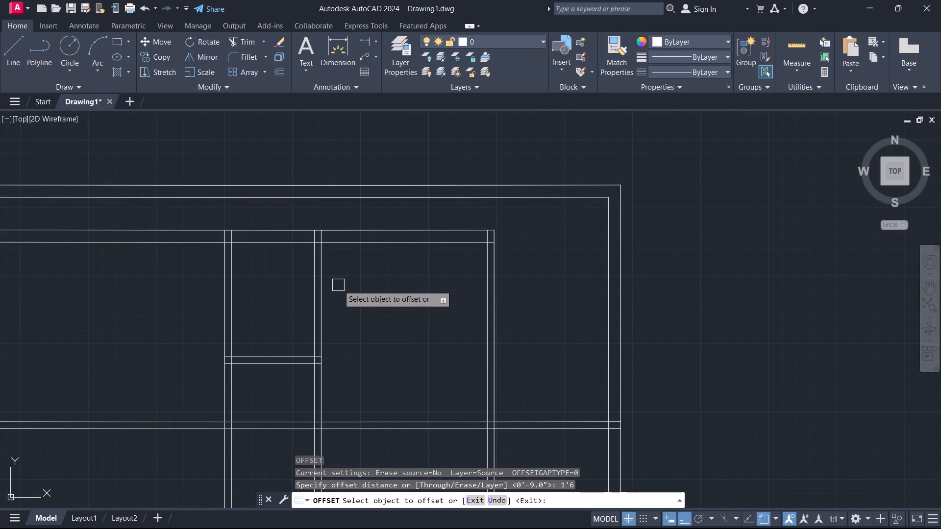
scroll(338, 285, up, 1)
drag(310, 274, 317, 277)
click(355, 283)
key(Escape)
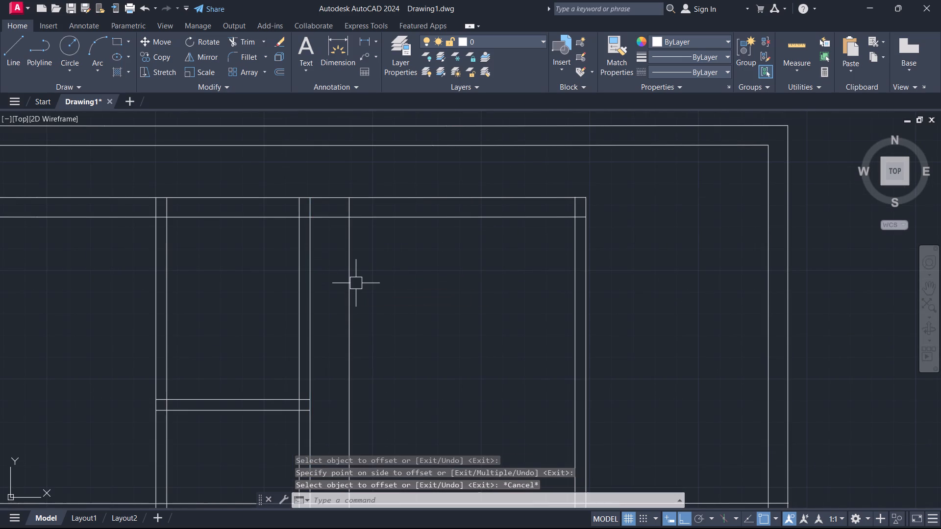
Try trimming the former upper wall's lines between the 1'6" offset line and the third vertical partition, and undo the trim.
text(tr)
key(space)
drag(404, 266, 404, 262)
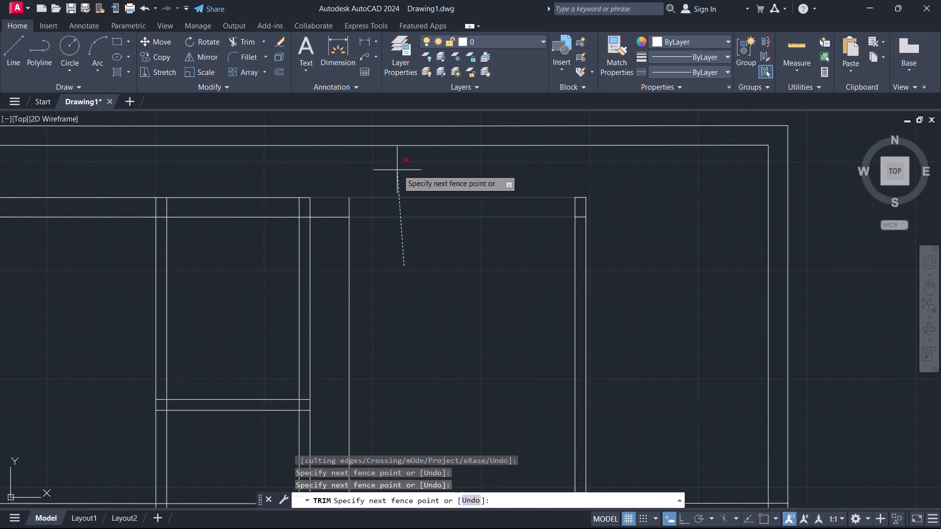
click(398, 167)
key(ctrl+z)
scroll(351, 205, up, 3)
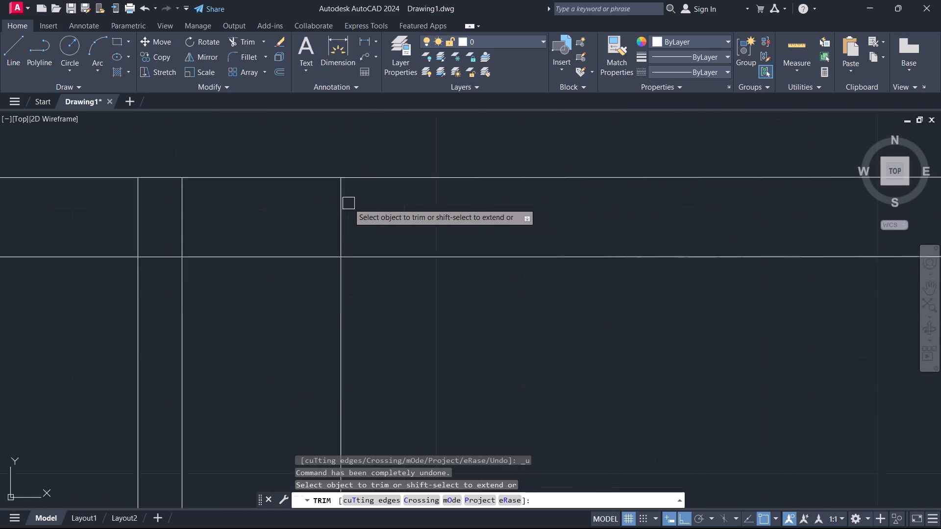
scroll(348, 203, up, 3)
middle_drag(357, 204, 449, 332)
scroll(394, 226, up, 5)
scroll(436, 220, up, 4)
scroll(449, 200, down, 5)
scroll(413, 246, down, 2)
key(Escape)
Extend the 1'6" offset line to the former upper wall's top line using a fence across it.
scroll(423, 264, down, 1)
drag(448, 282, 445, 282)
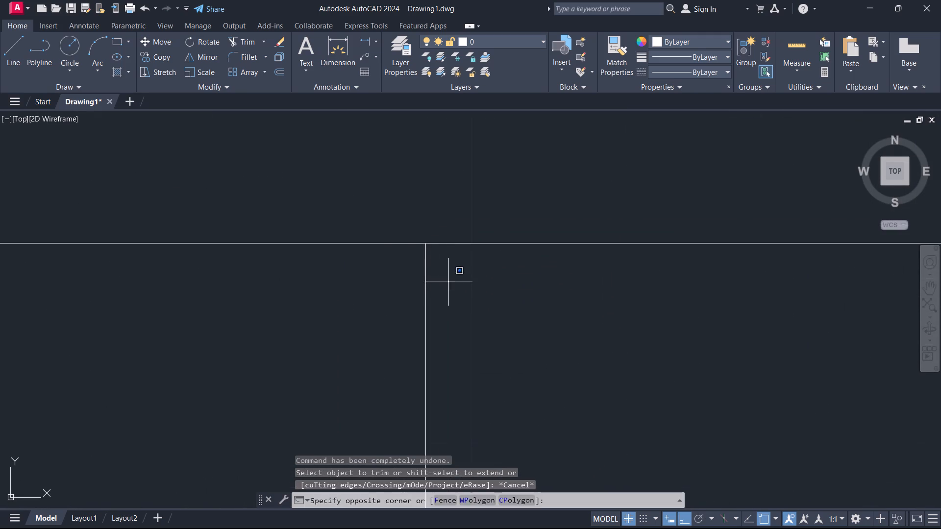
drag(445, 282, 425, 273)
click(397, 258)
key(Escape)
text(ex)
key(space)
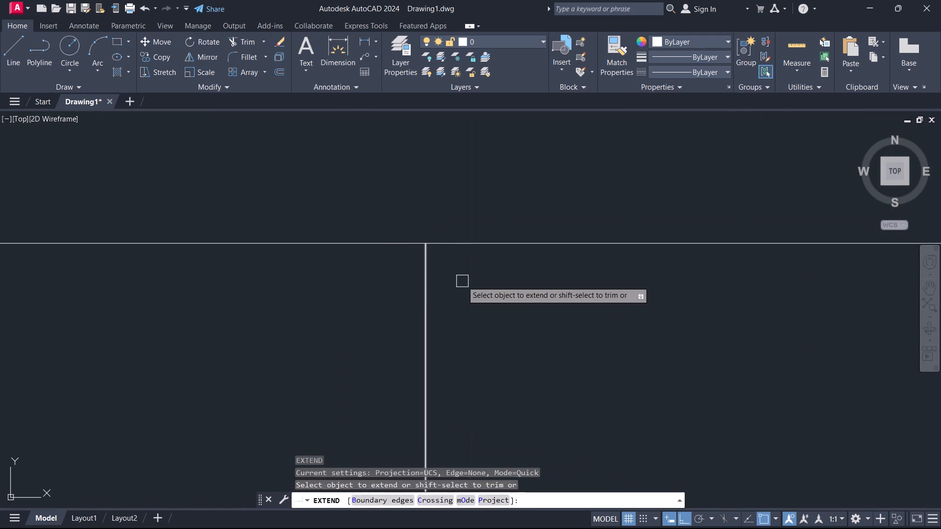
drag(462, 281, 449, 277)
click(393, 283)
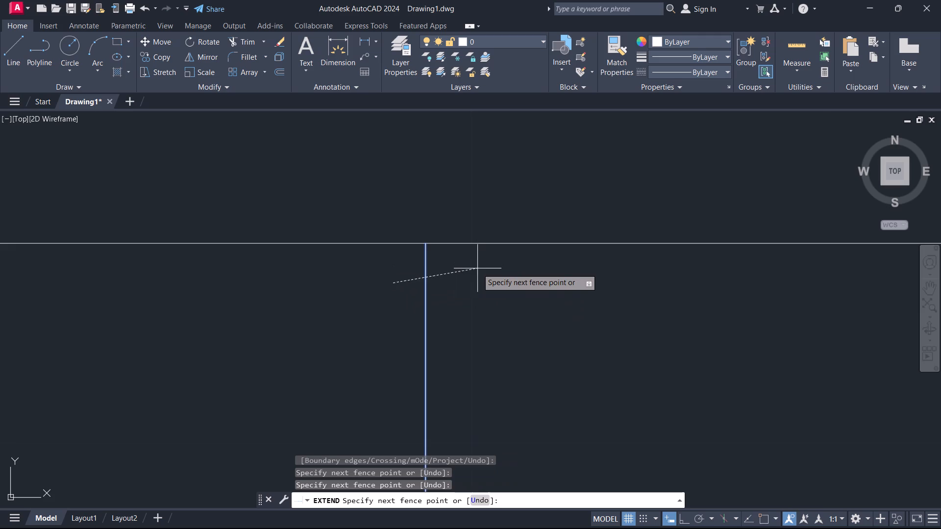
click(477, 268)
key(Escape)
Trim the former upper wall's two lines between the 1'6" offset line and the third vertical partition.
scroll(471, 278, down, 6)
scroll(512, 322, down, 2)
key(t)
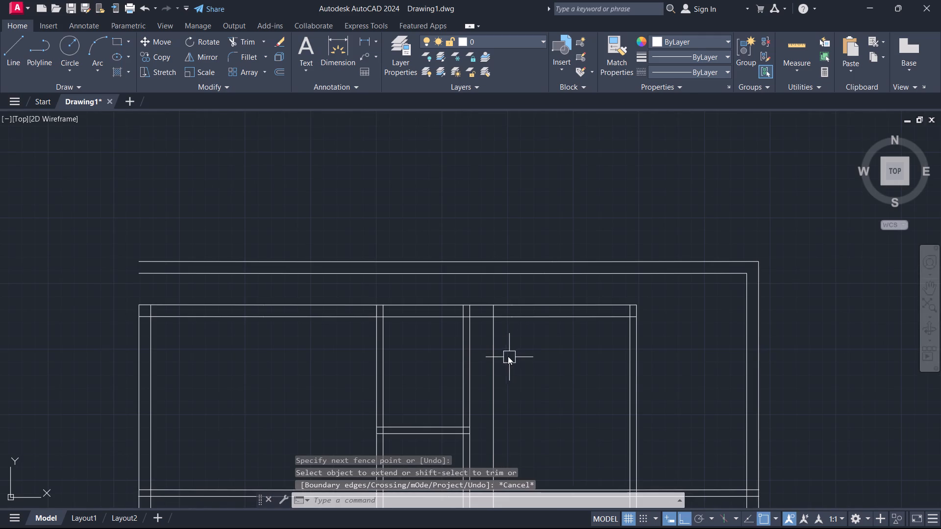
key(r)
key(space)
drag(546, 345, 542, 342)
click(532, 287)
Trim the leftover former upper wall pieces between the third vertical partition's two lines.
scroll(628, 323, up, 4)
click(646, 307)
scroll(575, 309, down, 2)
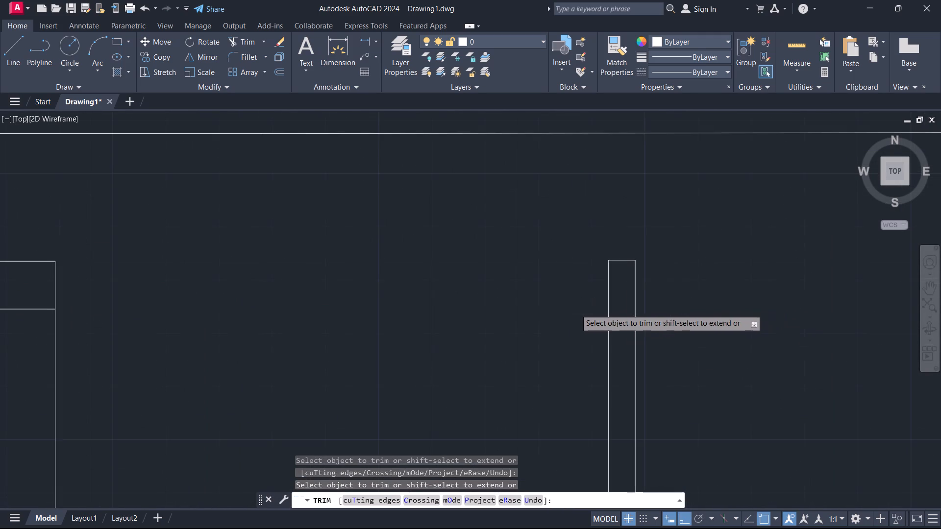
scroll(565, 314, down, 1)
middle_drag(563, 316, 527, 374)
scroll(554, 363, up, 4)
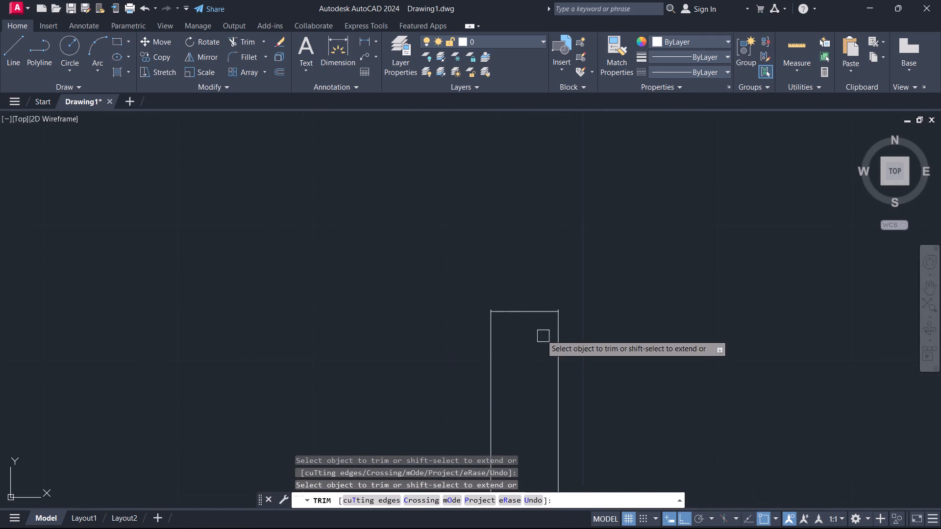
drag(539, 332, 538, 327)
click(524, 264)
key(Escape)
Extend both lines of the third vertical partition up to the new top wall's inner line.
scroll(529, 307, down, 3)
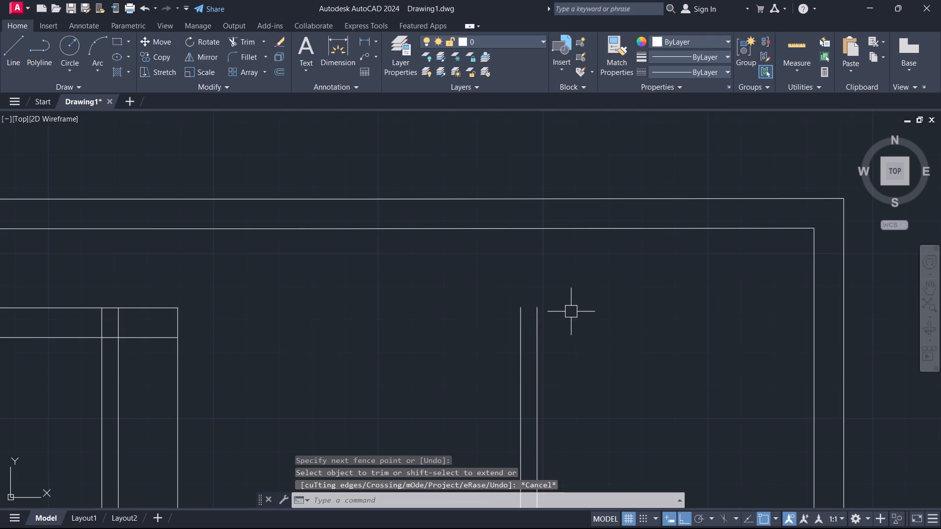
text(ex)
key(space)
click(570, 323)
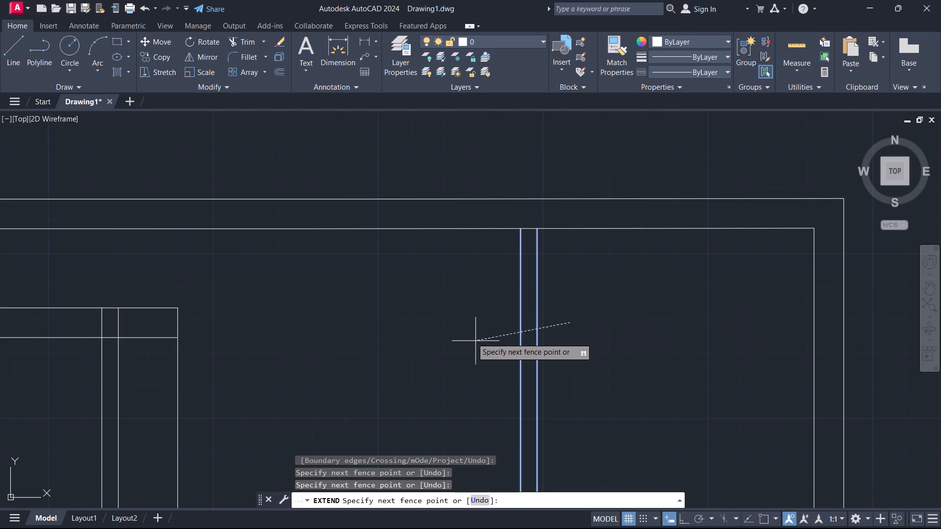
click(476, 319)
key(Escape)
scroll(548, 229, up, 1)
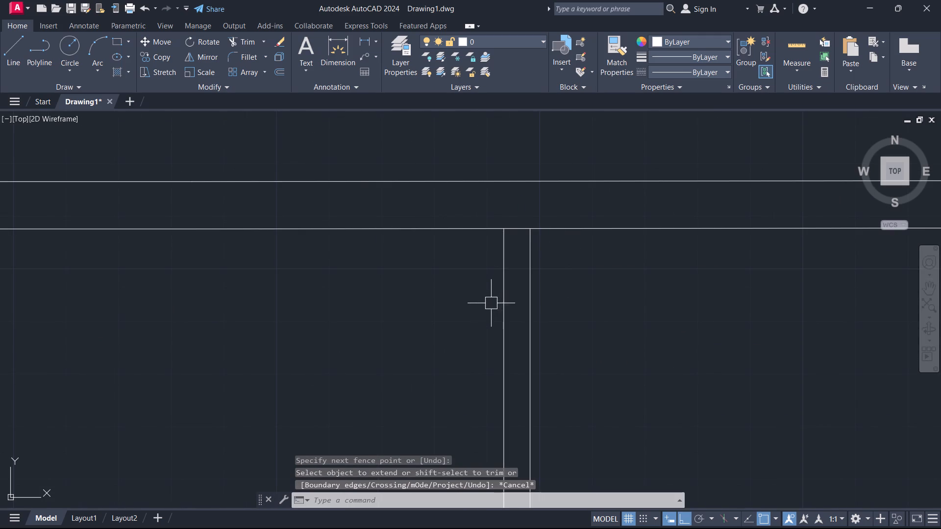
scroll(480, 328, down, 1)
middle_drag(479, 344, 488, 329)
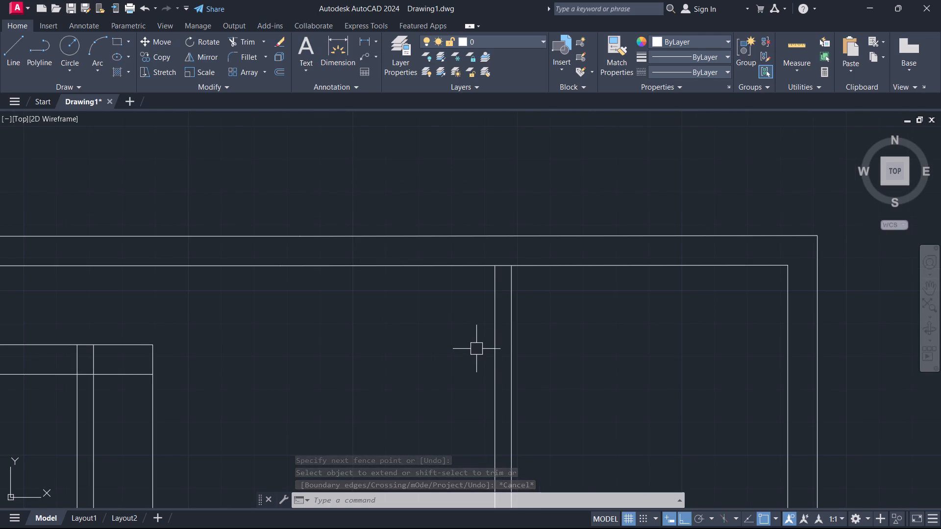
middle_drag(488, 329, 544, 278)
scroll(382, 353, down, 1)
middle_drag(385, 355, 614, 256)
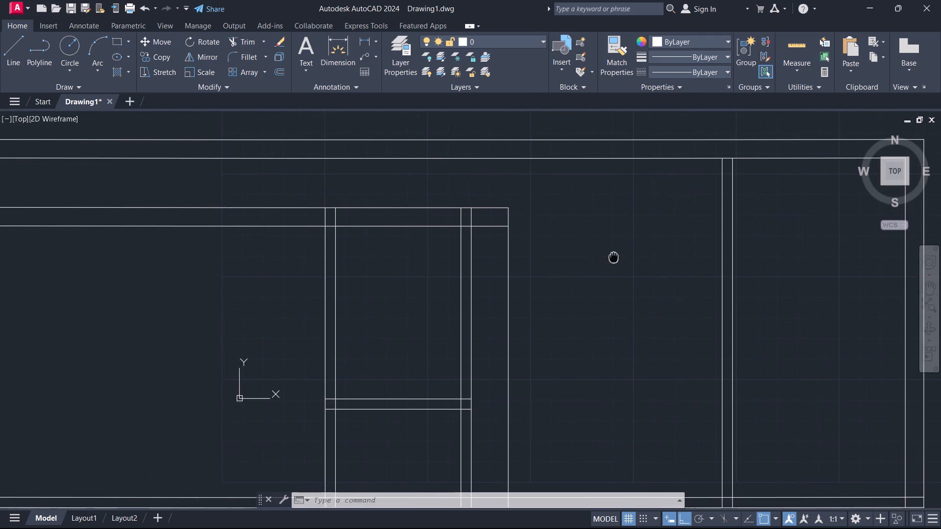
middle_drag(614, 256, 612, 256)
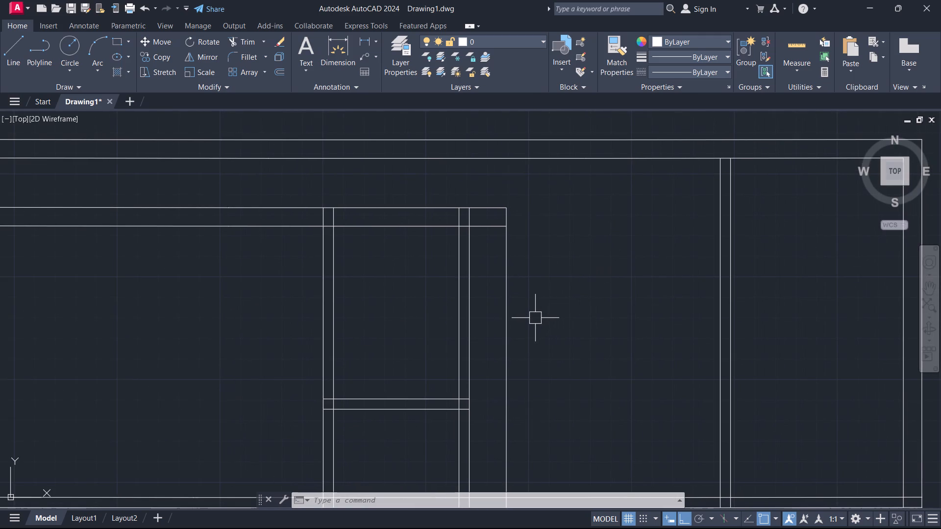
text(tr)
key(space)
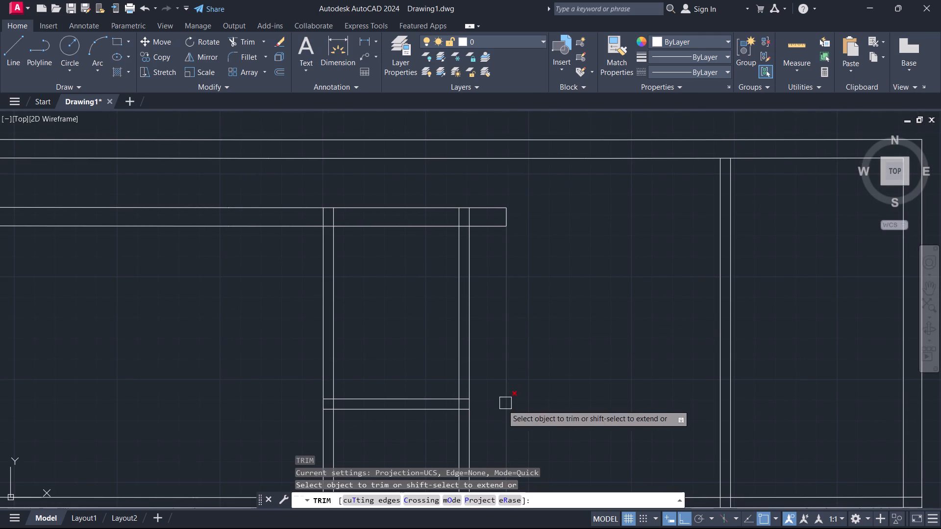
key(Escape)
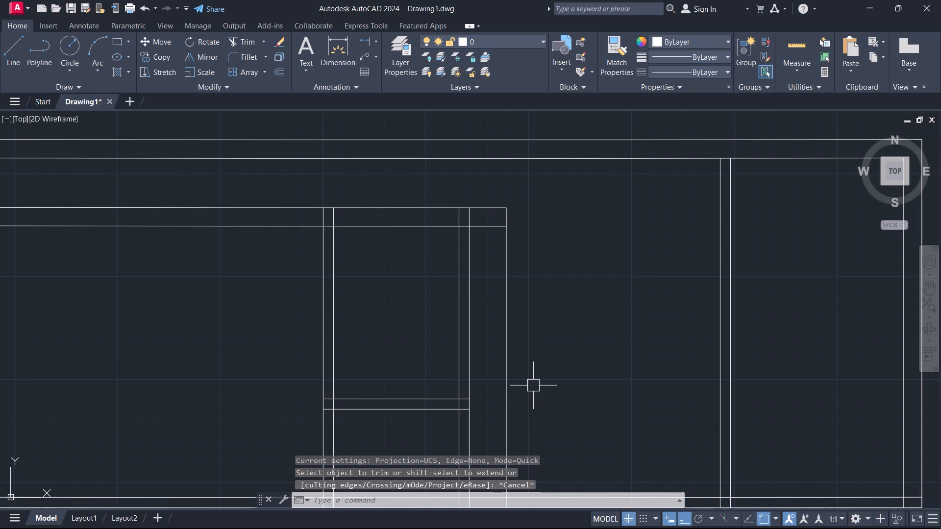
Examine the upper-left room, the first two vertical partitions and the short cross partition between them.
scroll(543, 354, down, 1)
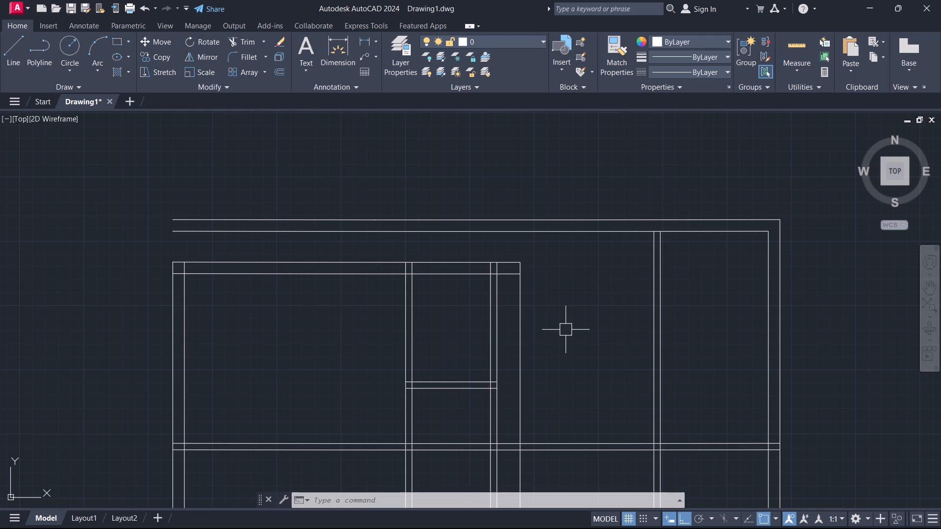
middle_drag(533, 333, 653, 241)
scroll(653, 241, up, 1)
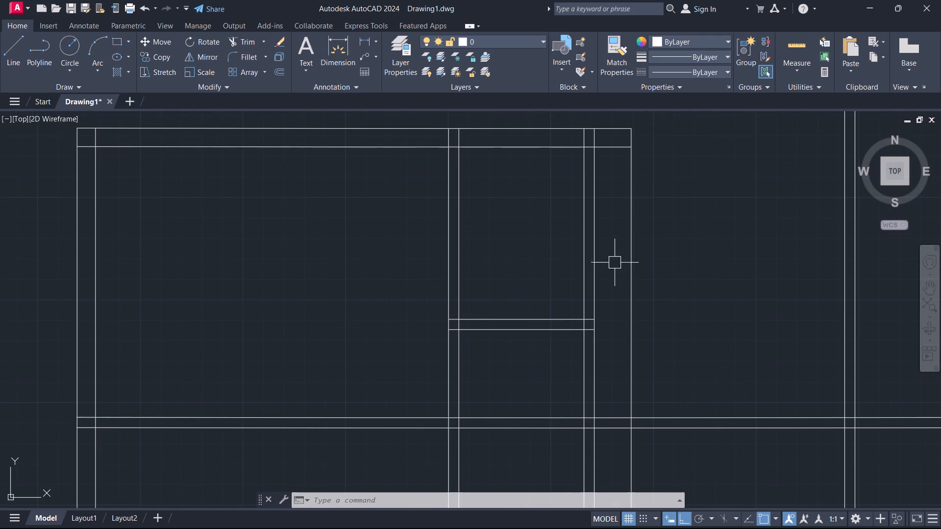
middle_drag(573, 368, 707, 341)
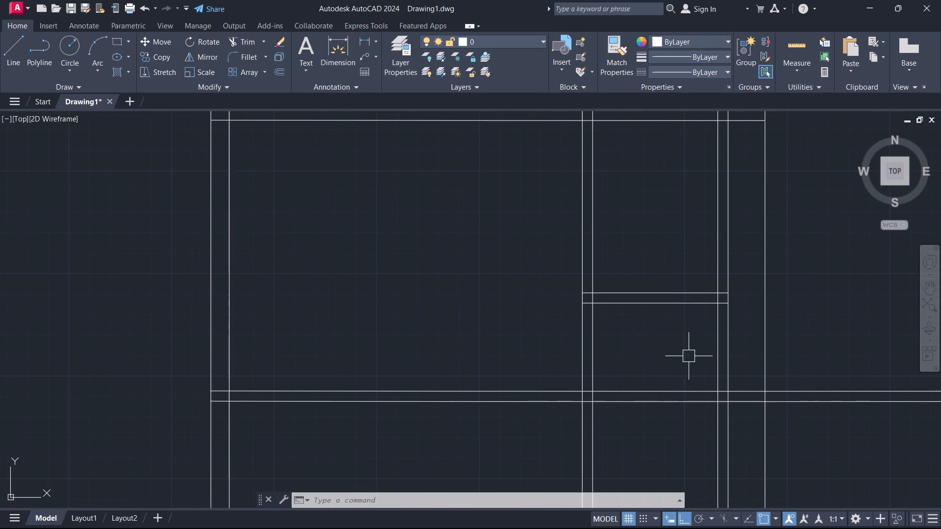
scroll(603, 379, down, 1)
middle_click(587, 351)
middle_drag(549, 339, 522, 373)
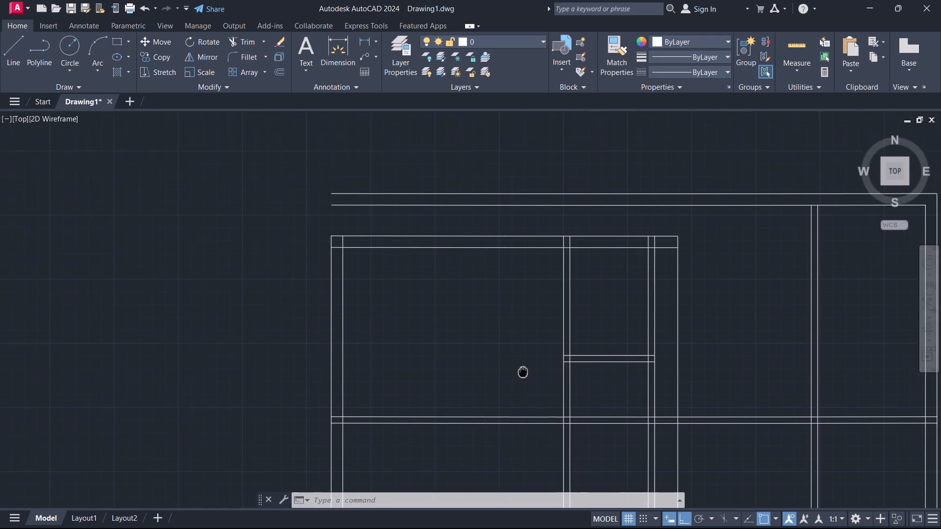
middle_drag(522, 373, 514, 380)
scroll(609, 370, up, 2)
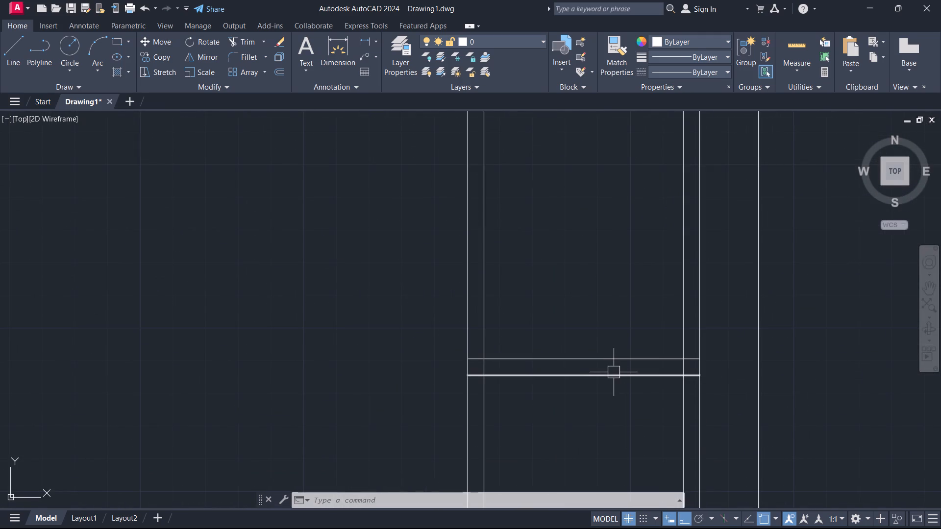
Offset the upper line of the short cross partition upward by 8'7".
text(o 8')
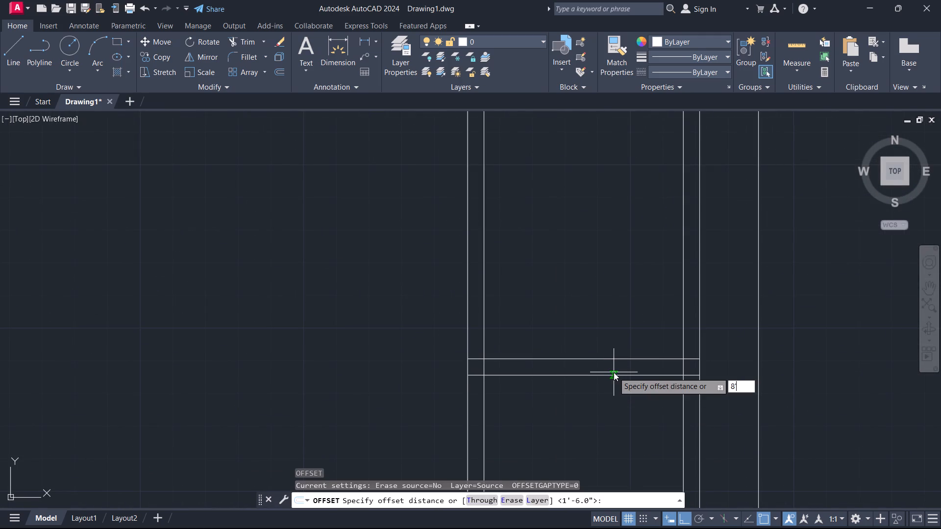
key(7)
key(Return)
click(592, 357)
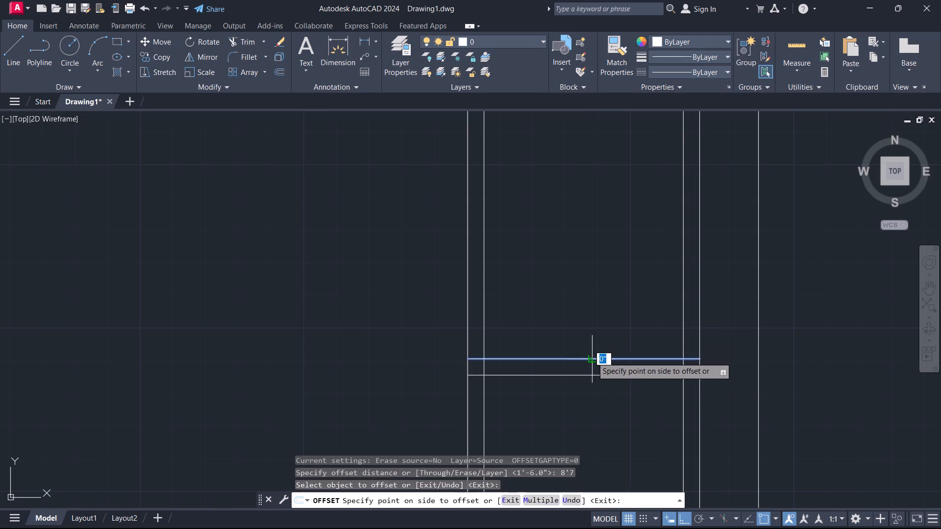
click(601, 318)
scroll(561, 276, down, 1)
scroll(557, 274, up, 1)
scroll(557, 274, down, 3)
middle_drag(557, 258, 539, 390)
scroll(536, 386, up, 2)
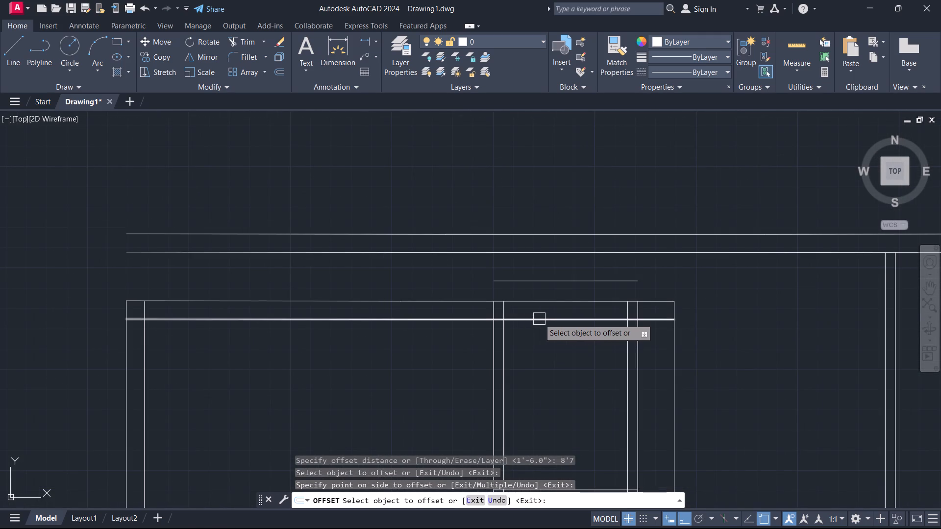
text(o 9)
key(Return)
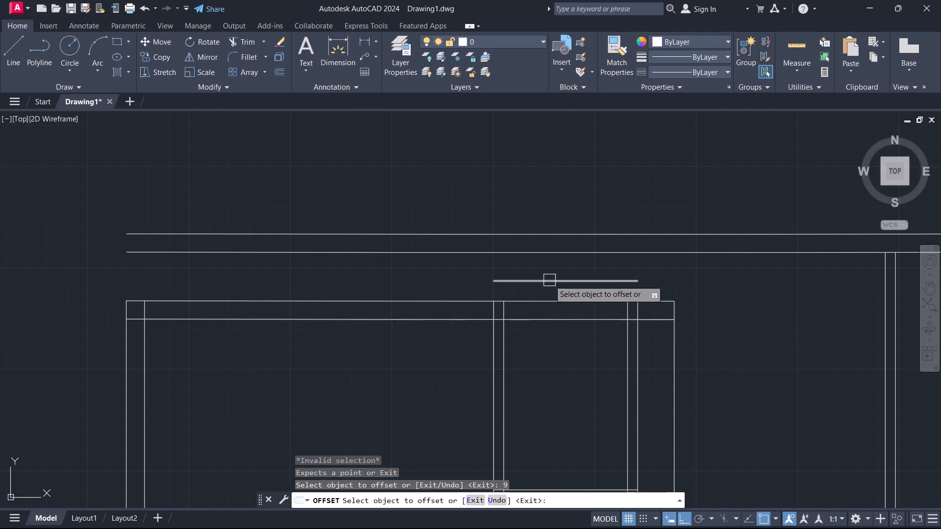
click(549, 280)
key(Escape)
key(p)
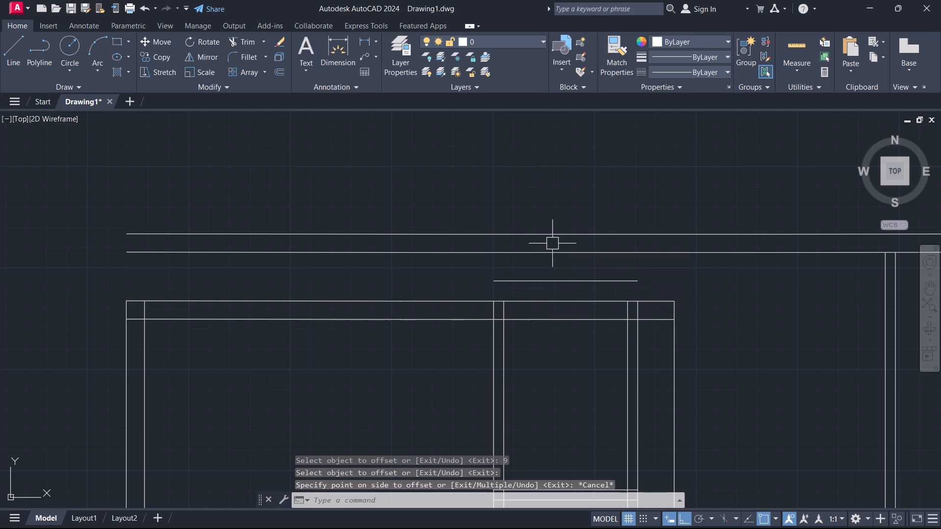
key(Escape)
Offset the new 8'7" offset line upward by 9" to form the raised wall's outer line.
text(o 9)
key(Return)
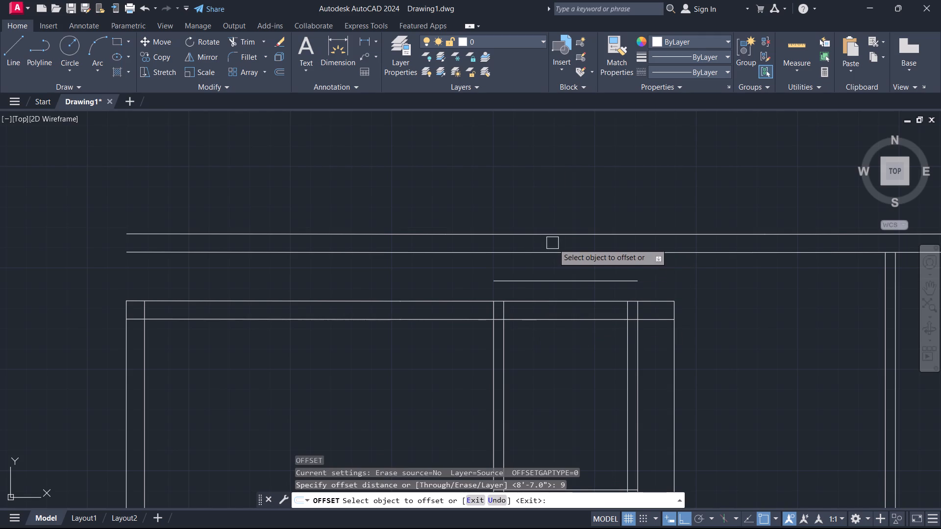
click(551, 281)
click(549, 254)
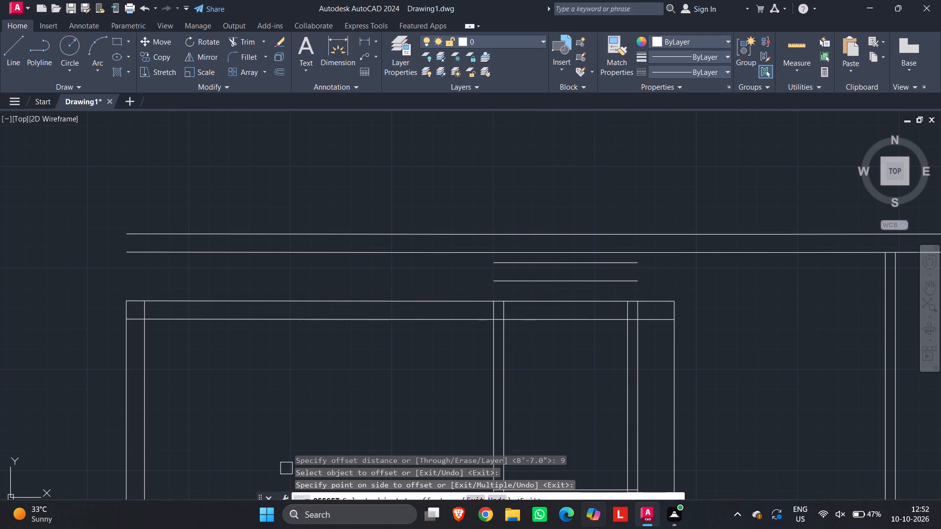
scroll(600, 271, up, 1)
key(Escape)
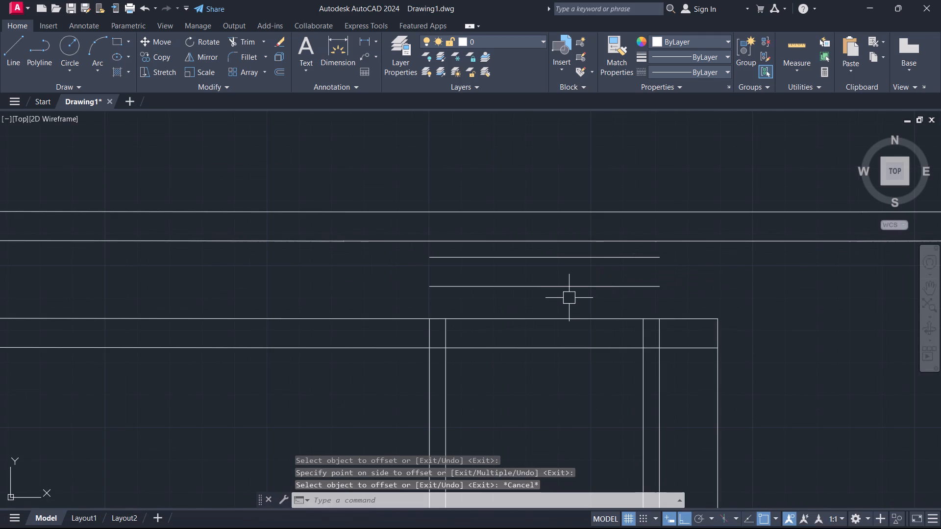
Fillet the outer and inner lines of the first two vertical partitions to the raised wall's matching lines, closing both corners.
text(f)
key(space)
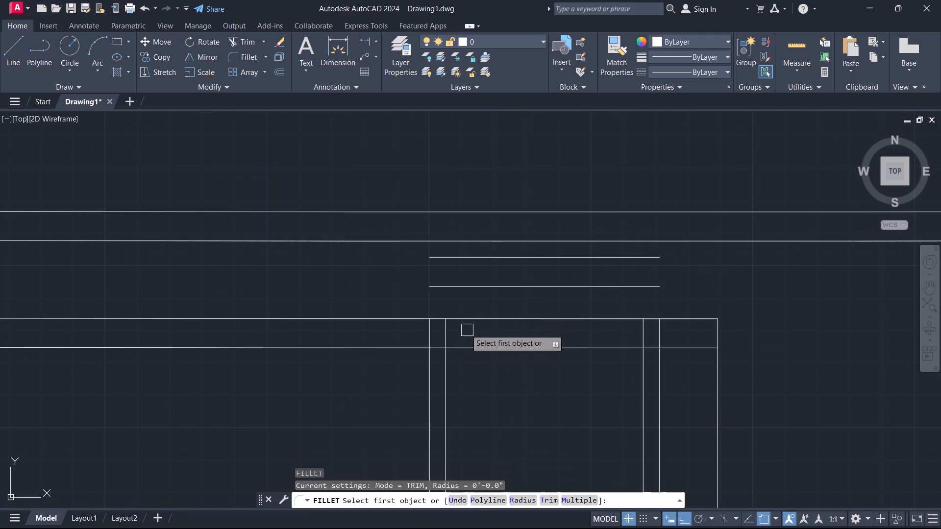
click(423, 333)
click(464, 256)
key(space)
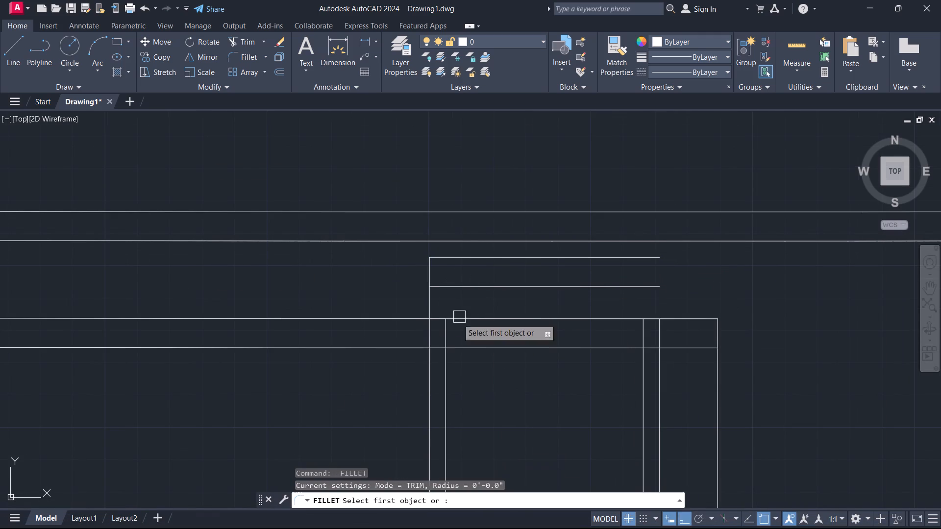
click(446, 336)
click(457, 284)
key(space)
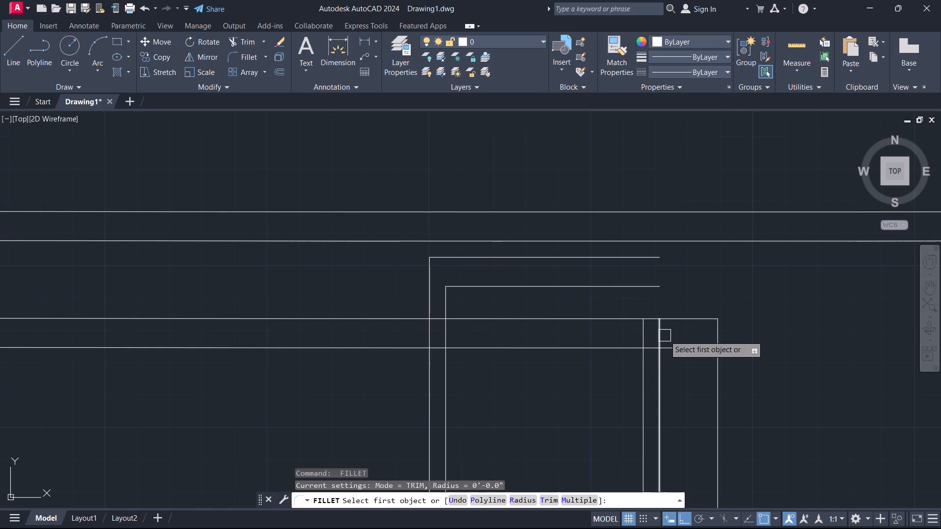
click(664, 335)
click(635, 260)
key(space)
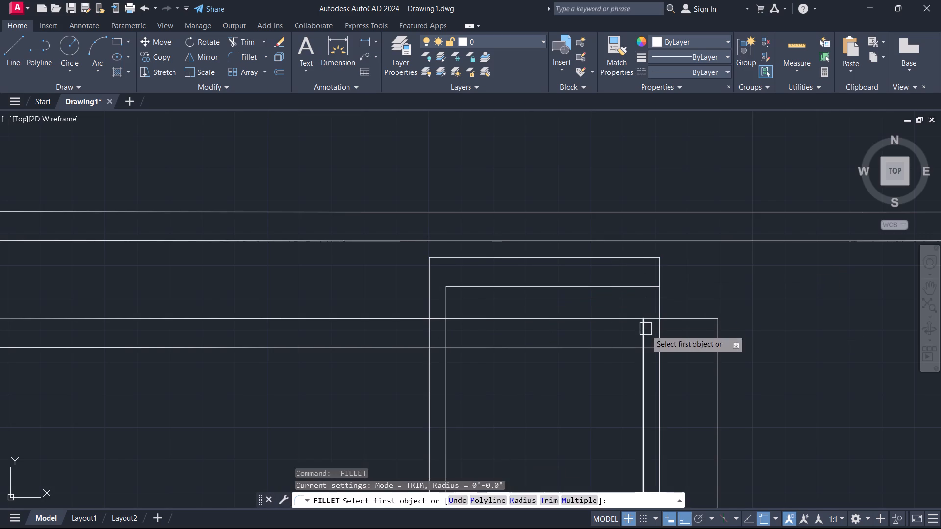
click(644, 333)
click(630, 283)
key(Escape)
Trim the former upper wall's two lines across the first partition, the room and the second partition.
scroll(621, 314, down, 3)
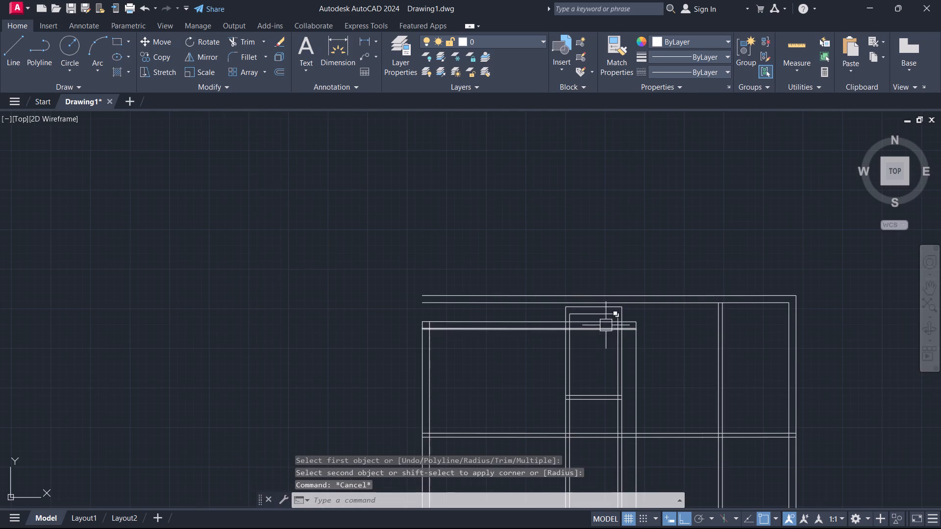
scroll(608, 329, up, 2)
scroll(651, 278, up, 2)
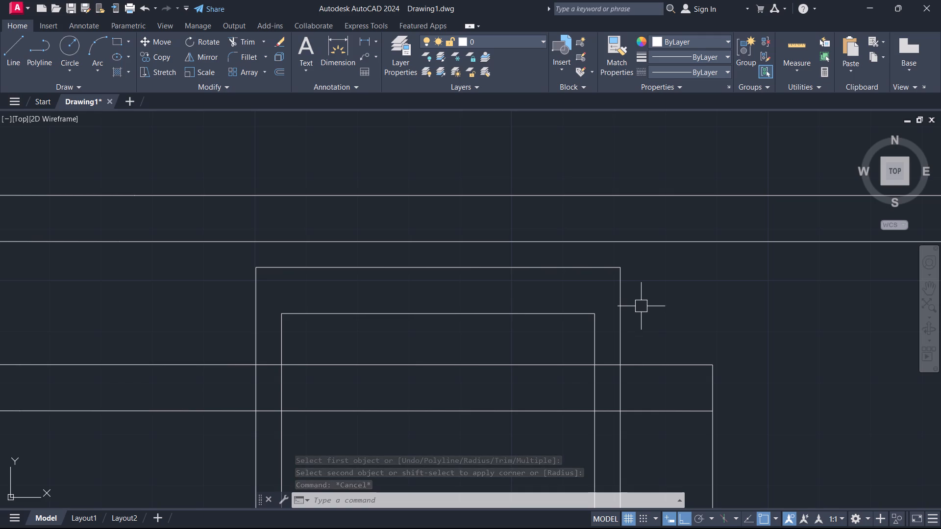
scroll(652, 329, up, 1)
scroll(642, 354, down, 2)
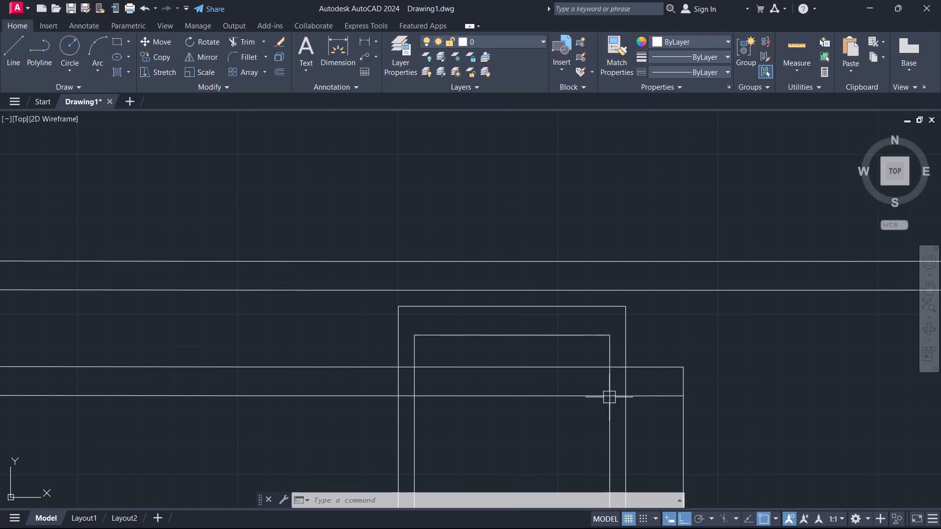
text(tr)
key(space)
scroll(389, 400, up, 2)
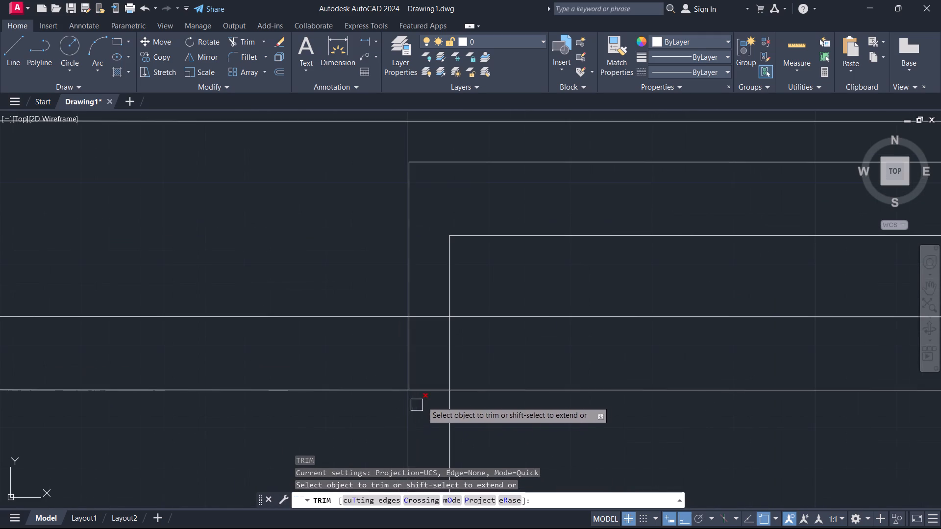
click(427, 400)
click(428, 295)
scroll(555, 413, down, 4)
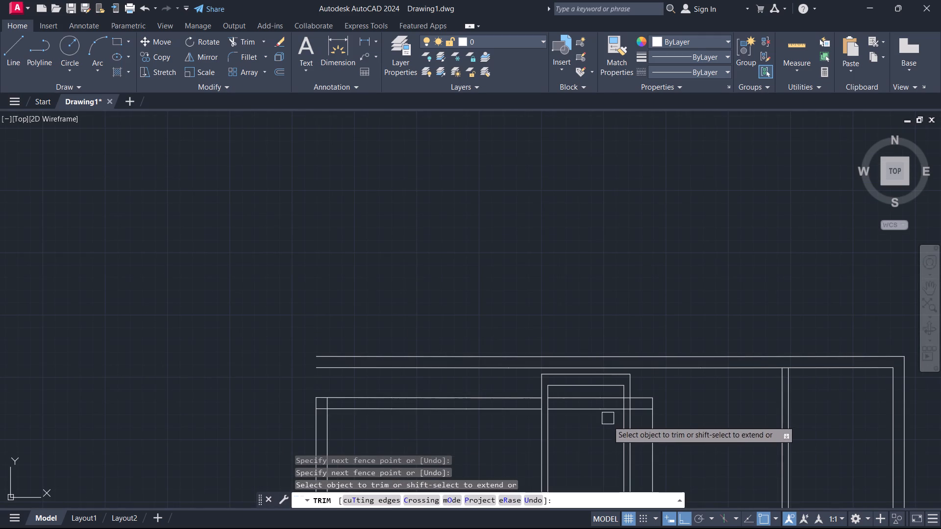
drag(607, 422, 601, 422)
click(589, 393)
scroll(627, 409, up, 5)
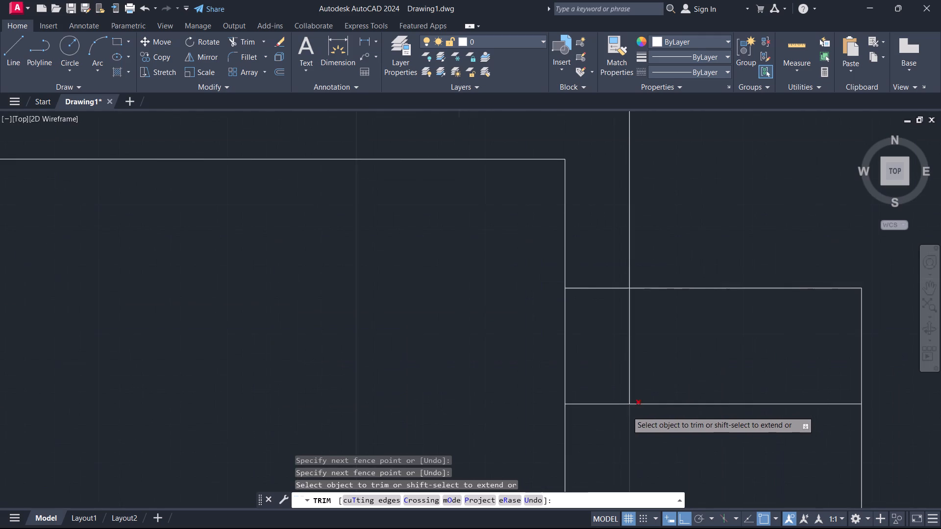
click(609, 424)
click(599, 267)
key(Escape)
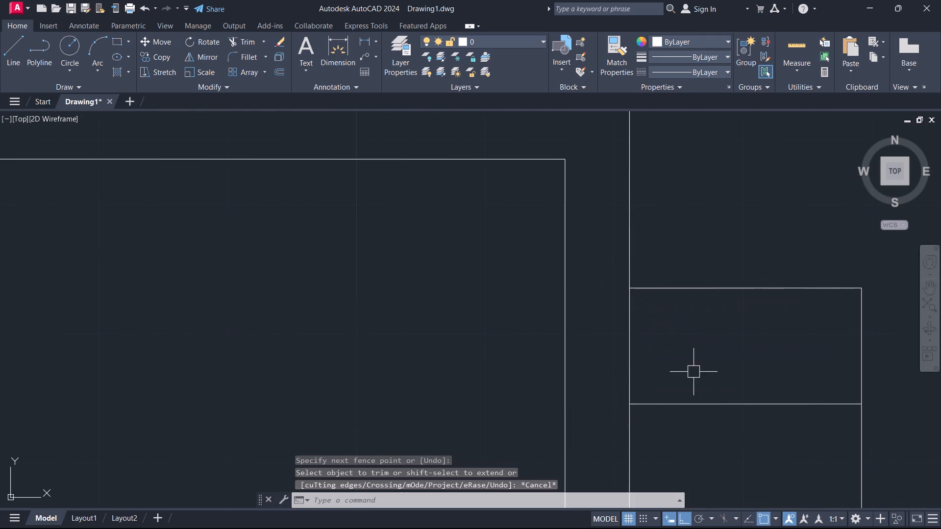
Move the two short upper wall lines beyond the second partition up to the raised wall's outer corner.
scroll(700, 372, down, 3)
scroll(694, 393, up, 2)
drag(718, 387, 707, 374)
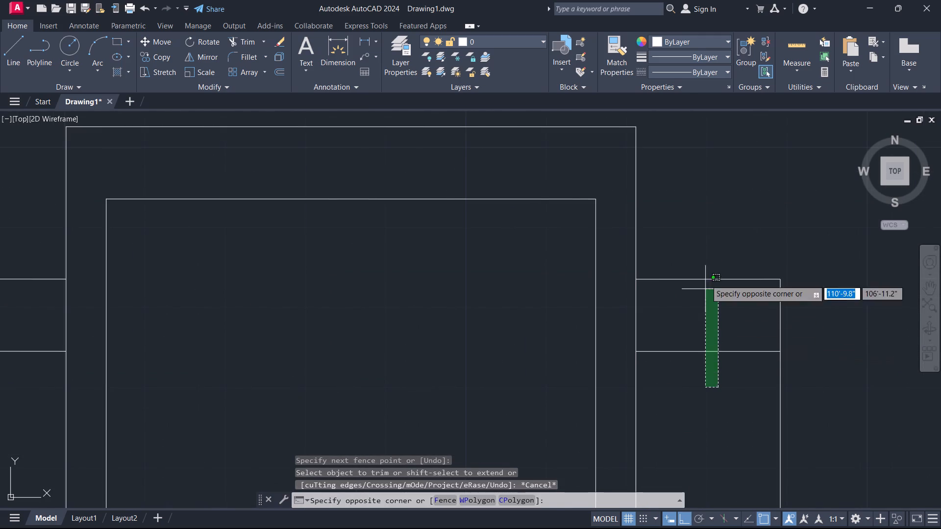
click(677, 241)
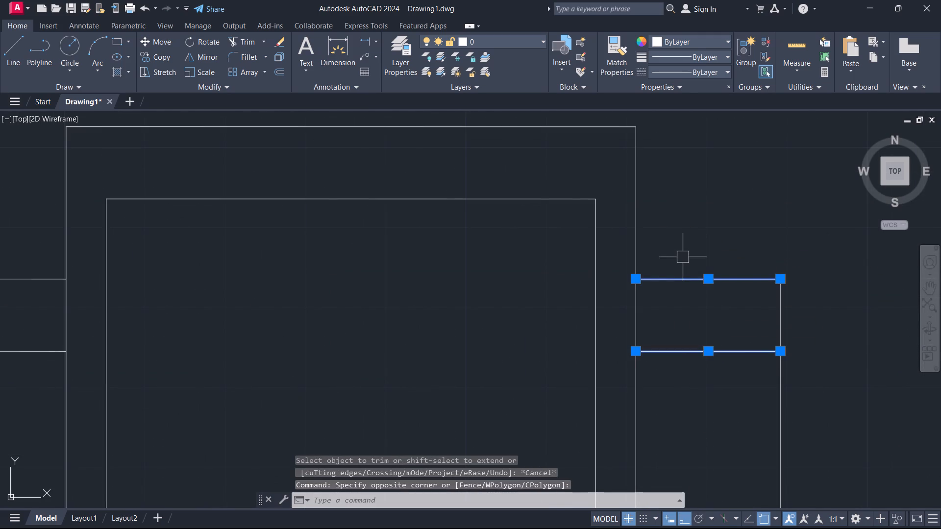
key(m)
key(space)
click(638, 278)
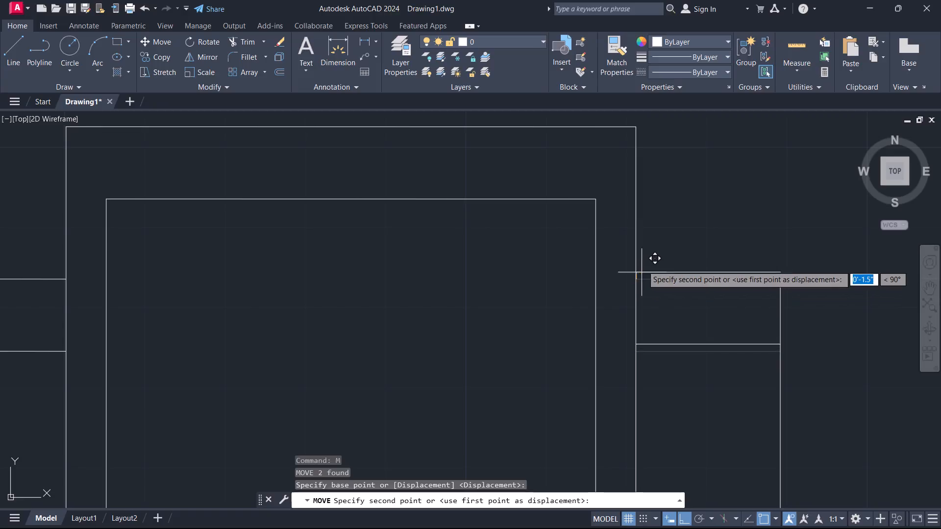
click(635, 127)
key(Escape)
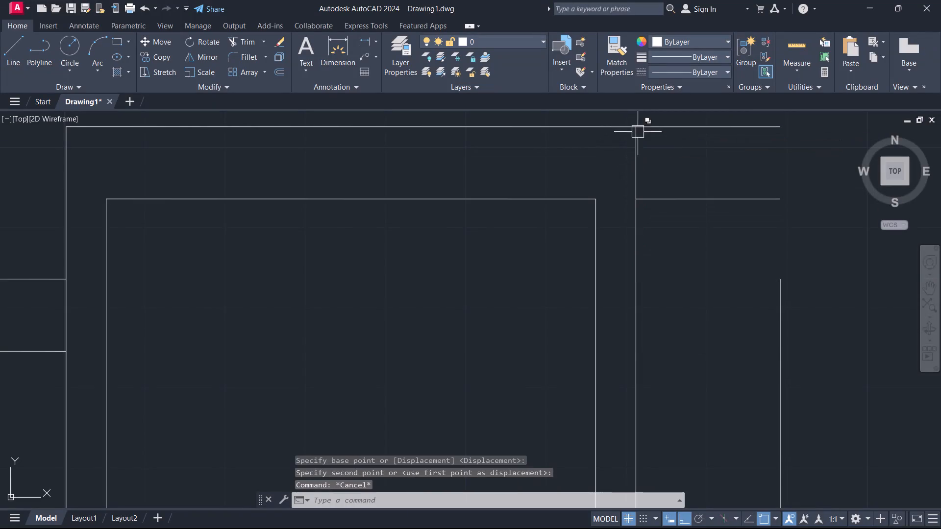
Trim the second partition's outer line between the raised wall's two lines.
text(tr)
key(space)
click(680, 173)
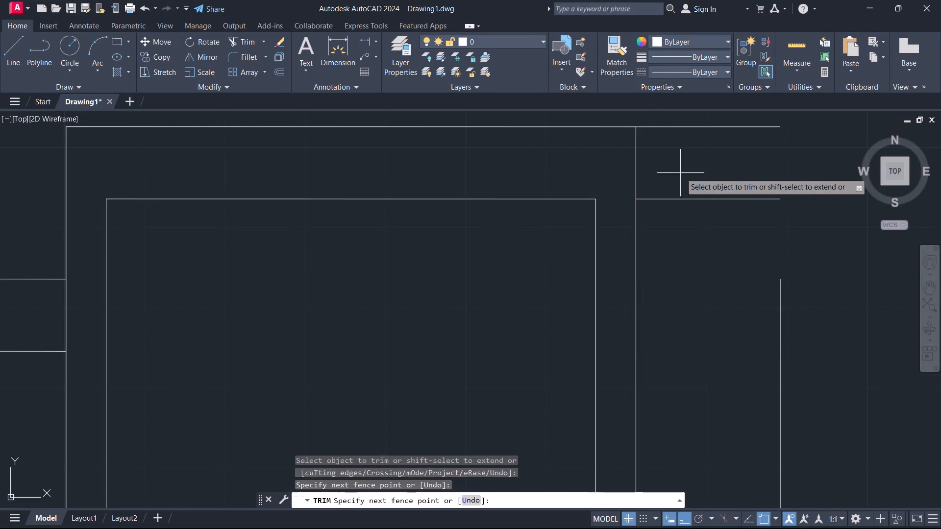
click(502, 159)
key(Escape)
Extend the vertical line at the short wall's free end up to the top wall's inner line.
scroll(604, 232, down, 2)
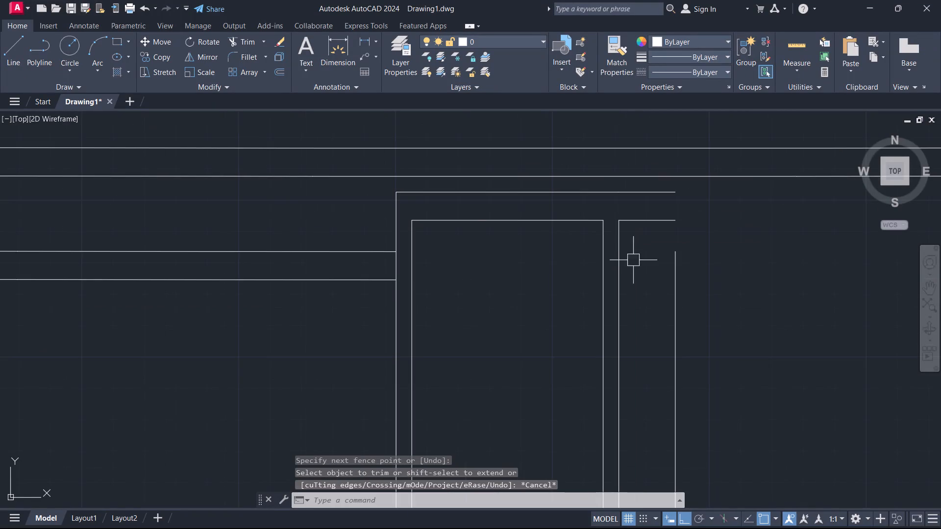
scroll(637, 266, down, 1)
middle_drag(633, 265, 549, 255)
text(ex)
key(space)
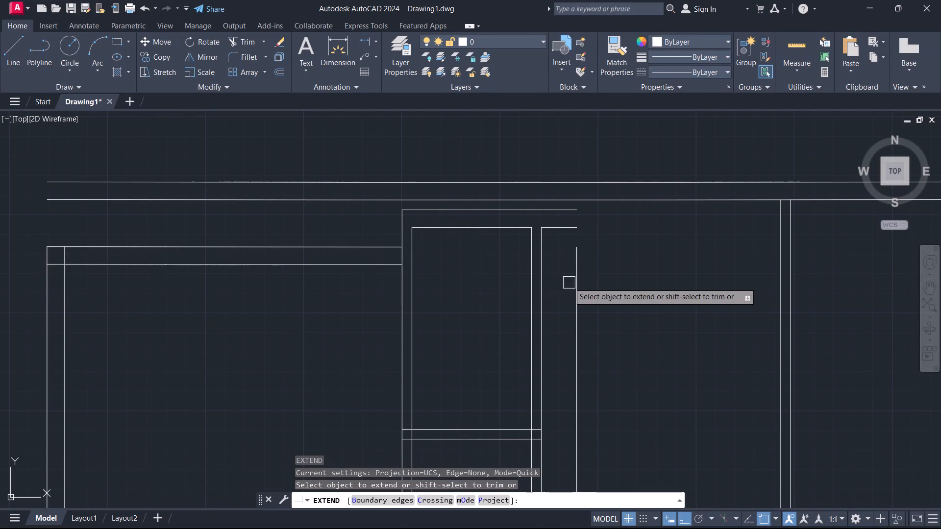
click(577, 260)
key(Escape)
Examine closely where the raised wall's two lines meet the extended vertical line, and the area below.
scroll(589, 213, up, 2)
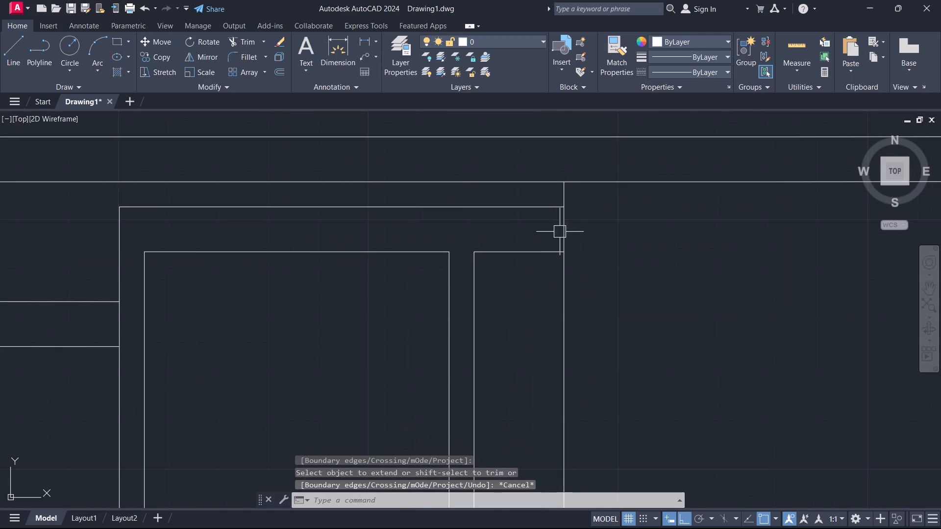
scroll(560, 232, up, 3)
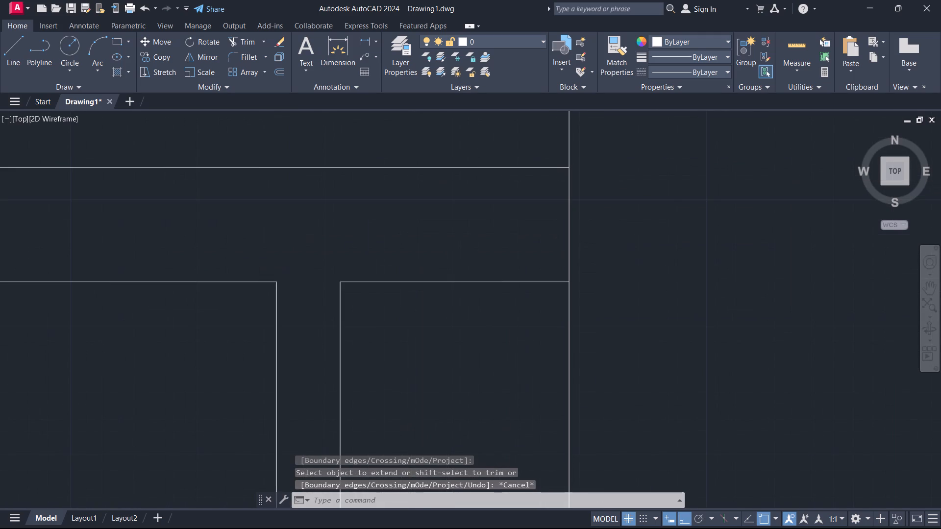
key(F8)
key(F8)
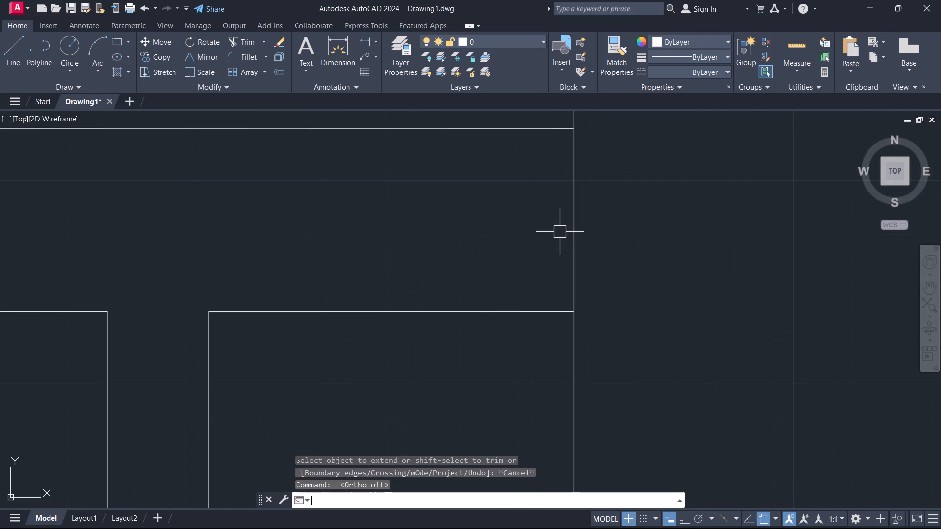
scroll(577, 208, up, 1)
middle_drag(577, 211, 601, 381)
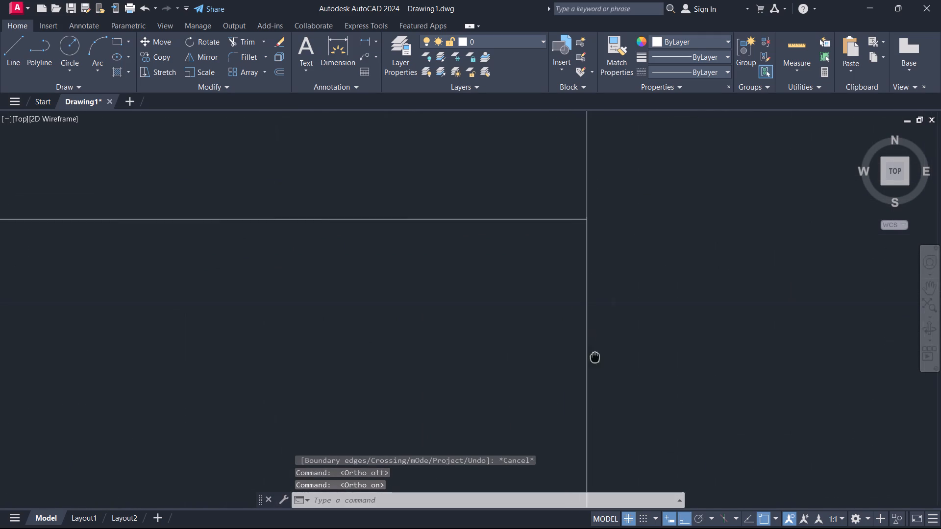
middle_drag(601, 381, 591, 443)
scroll(586, 316, up, 7)
middle_drag(584, 401, 602, 322)
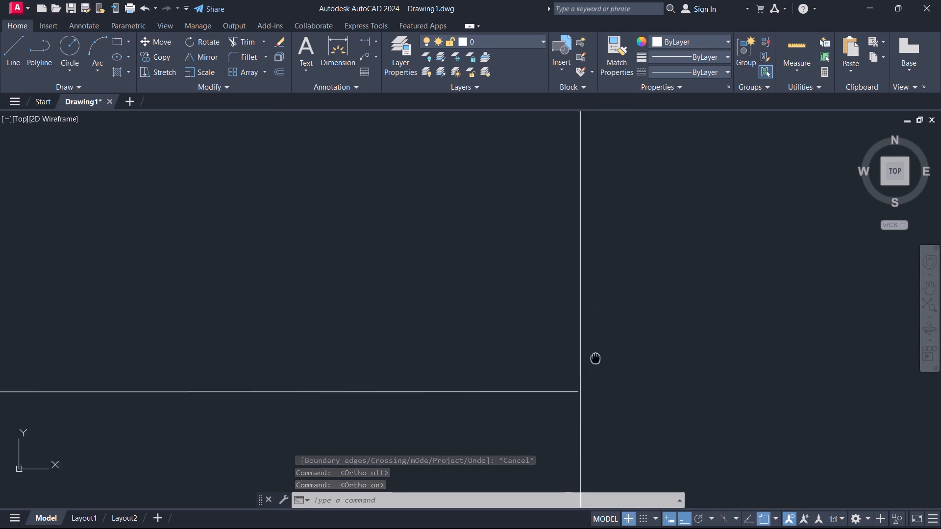
middle_drag(602, 322, 643, 214)
scroll(622, 265, down, 2)
scroll(546, 346, down, 2)
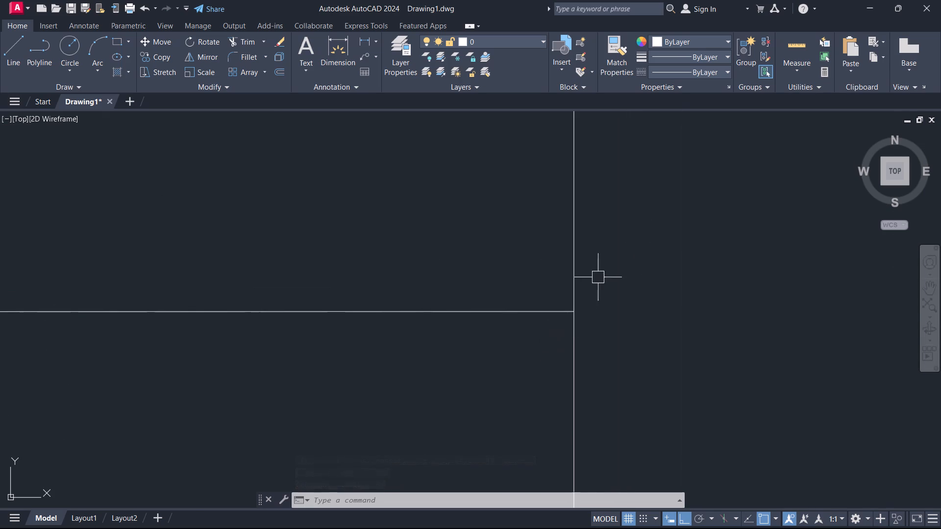
middle_drag(506, 389, 783, 132)
scroll(712, 261, down, 2)
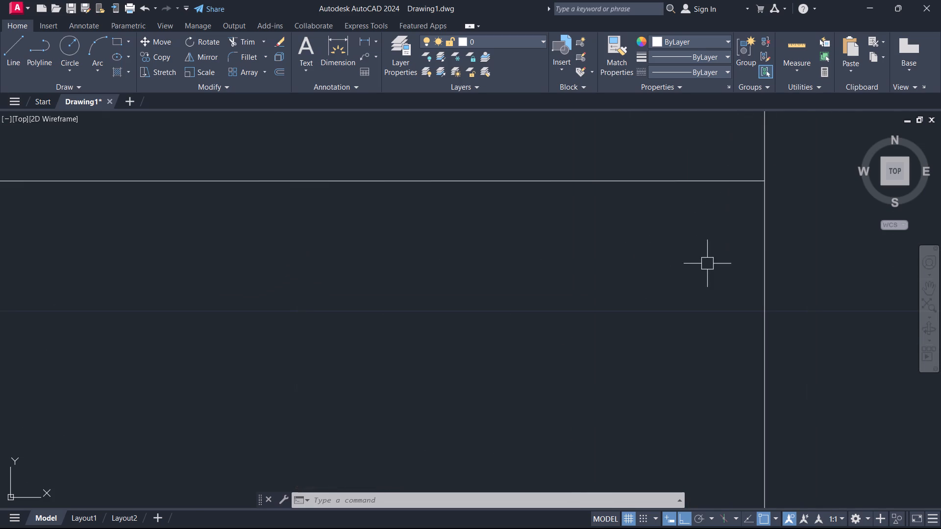
middle_drag(688, 345, 665, 120)
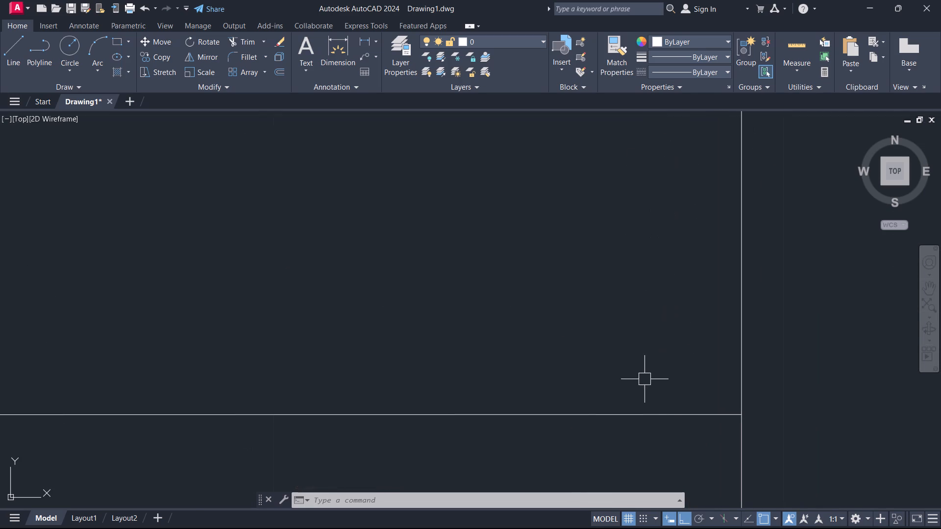
Extend the raised wall's two short horizontal lines so they meet the vertical line at its free end.
scroll(725, 428, up, 2)
scroll(800, 410, up, 3)
scroll(609, 356, up, 3)
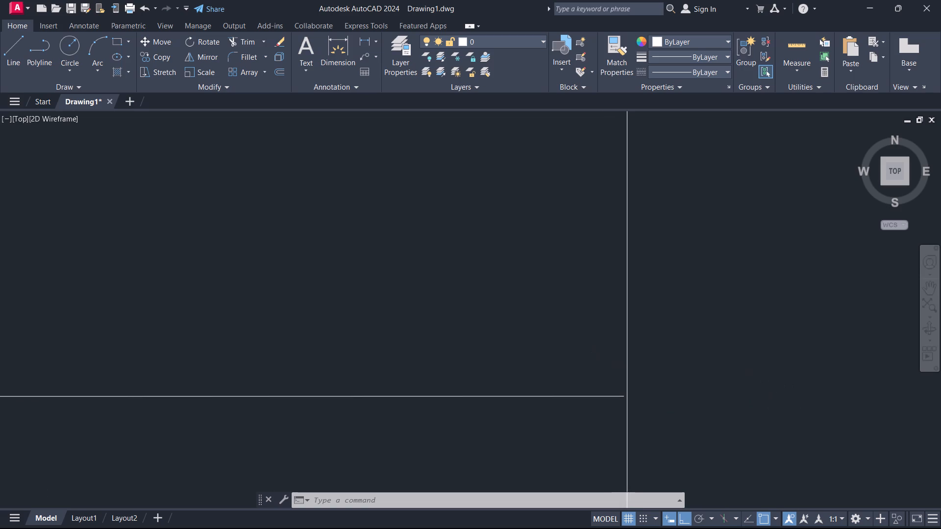
scroll(598, 359, down, 5)
scroll(426, 329, down, 9)
middle_drag(329, 270, 558, 343)
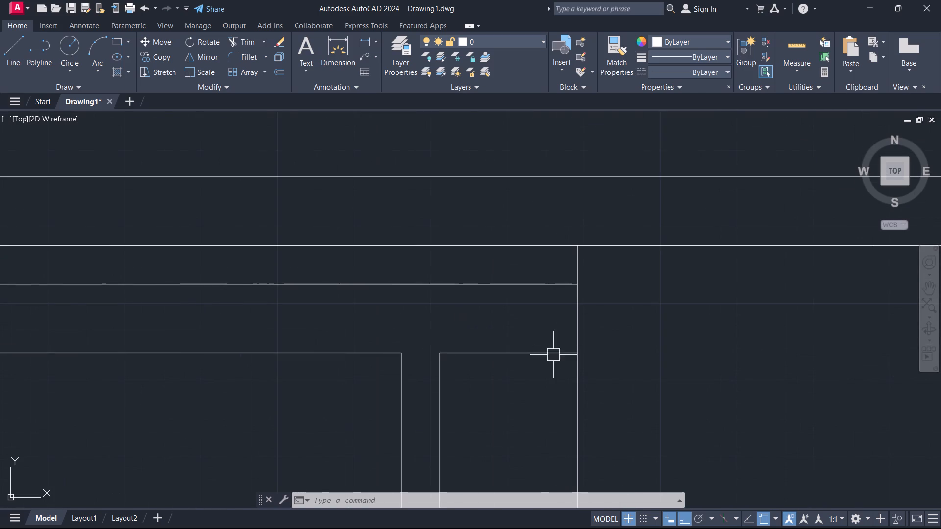
key(e)
key(x)
key(space)
click(516, 382)
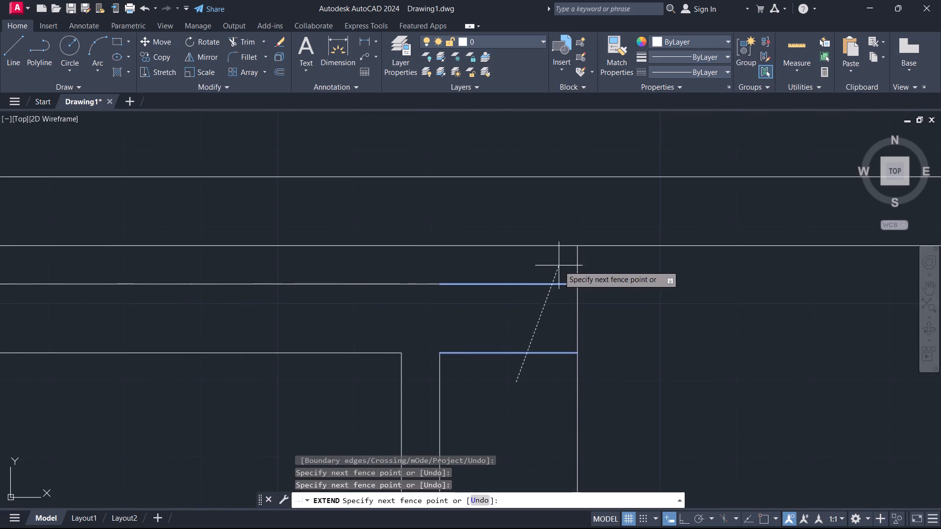
click(559, 264)
key(Escape)
Trim the vertical line's portion between the top wall's inner line and the raised wall's upper line.
scroll(513, 341, down, 1)
scroll(560, 367, up, 4)
scroll(456, 250, up, 3)
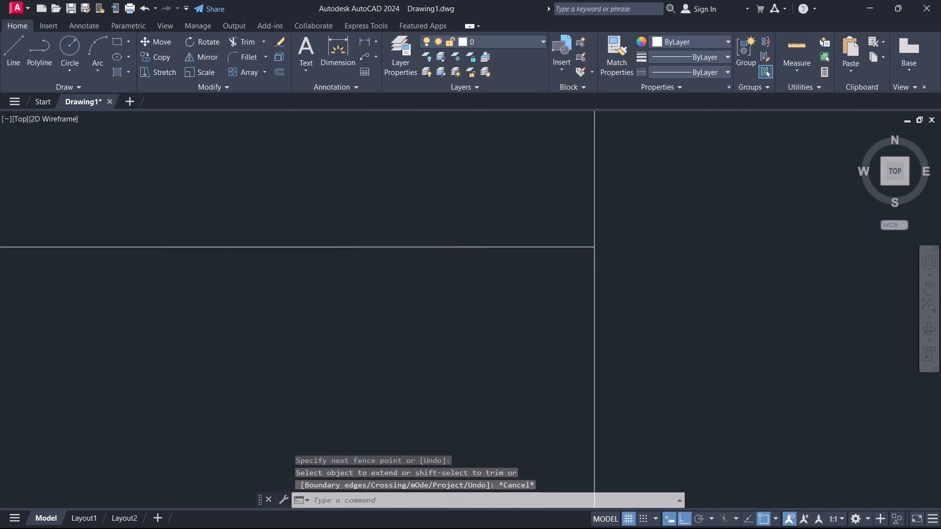
scroll(456, 250, up, 1)
scroll(648, 220, down, 10)
scroll(625, 262, down, 3)
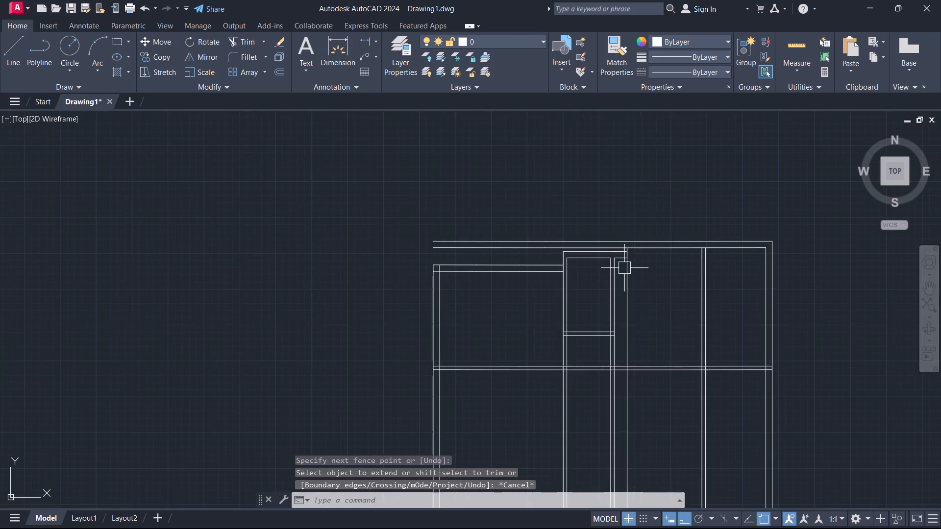
middle_drag(623, 273, 569, 275)
scroll(566, 234, up, 4)
key(t)
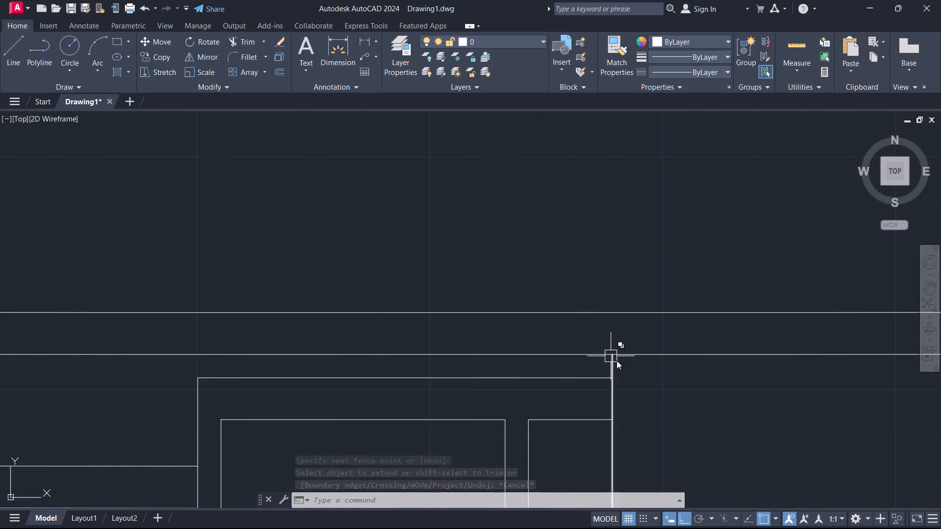
key(r)
key(space)
scroll(621, 364, up, 4)
scroll(599, 289, up, 3)
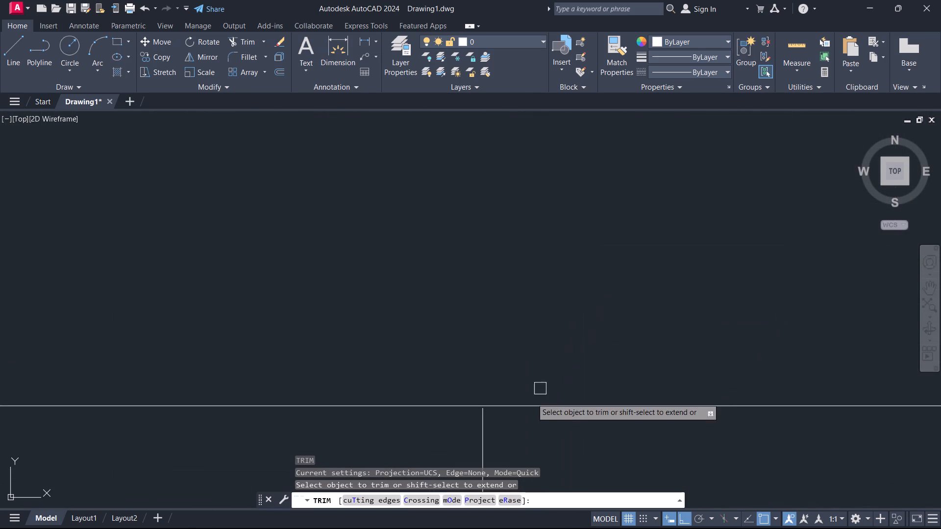
scroll(503, 423, down, 1)
scroll(589, 308, down, 3)
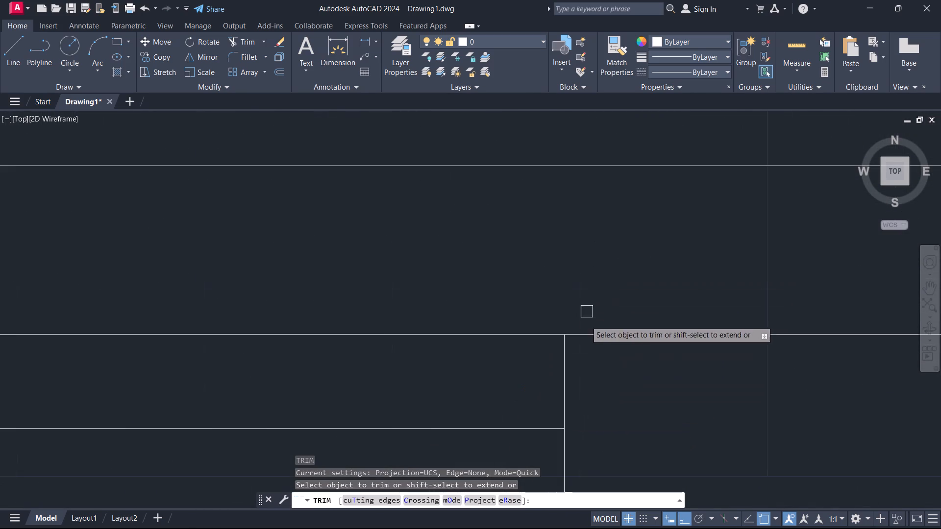
click(594, 371)
click(468, 381)
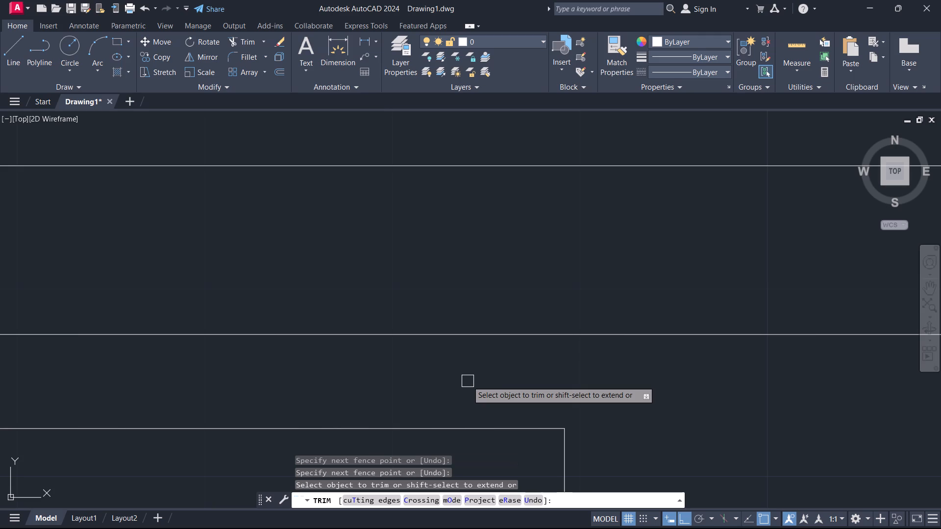
key(Escape)
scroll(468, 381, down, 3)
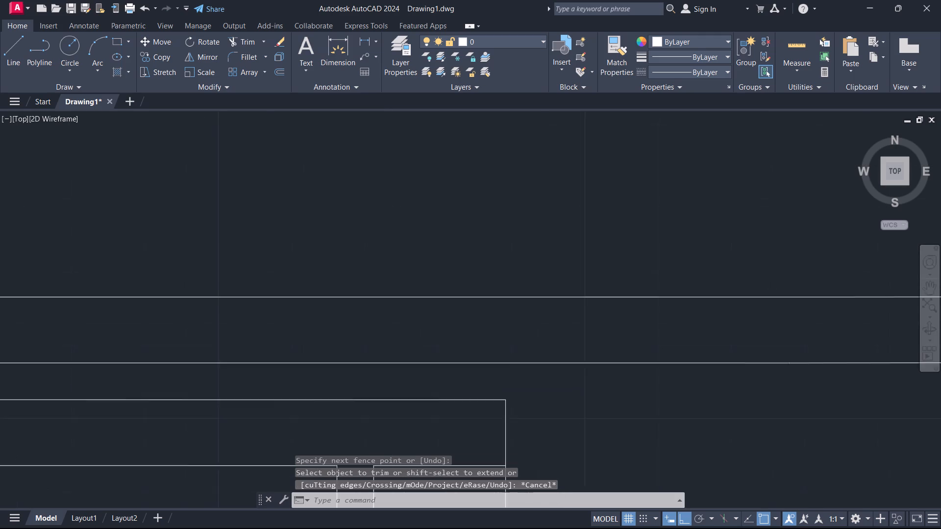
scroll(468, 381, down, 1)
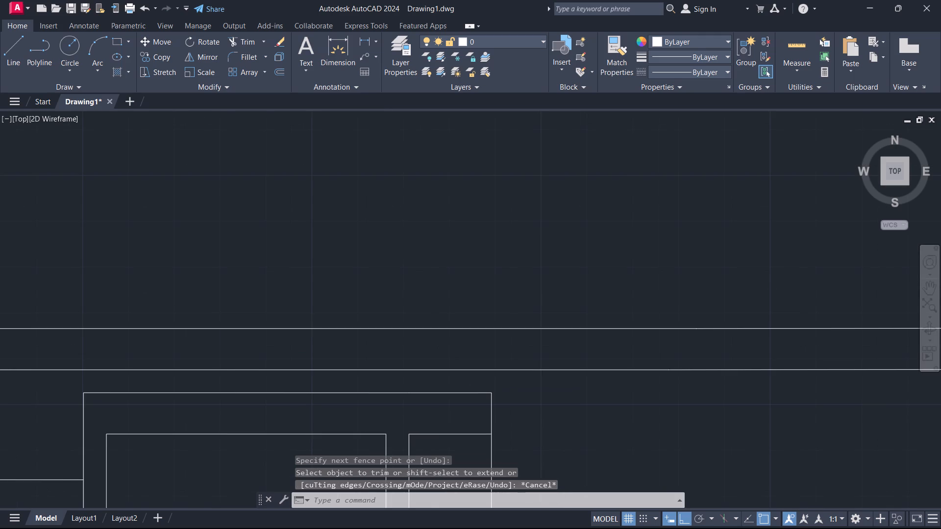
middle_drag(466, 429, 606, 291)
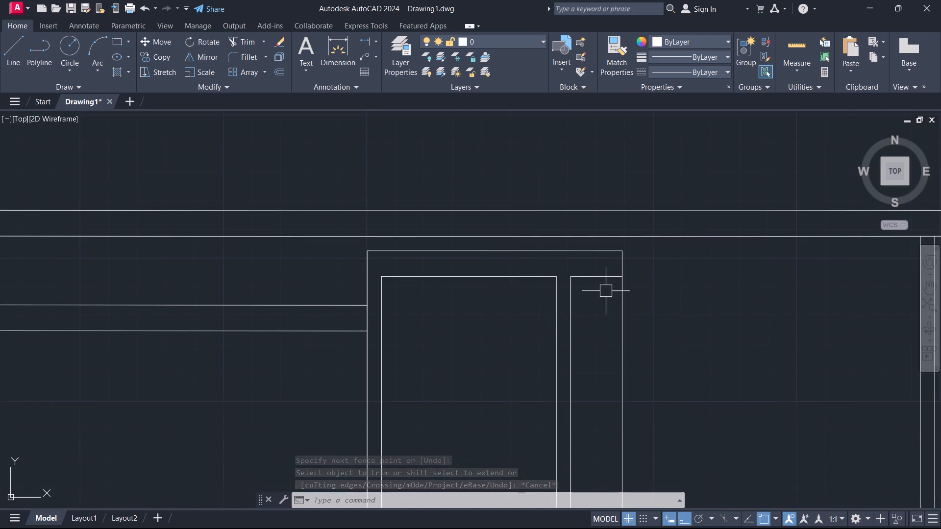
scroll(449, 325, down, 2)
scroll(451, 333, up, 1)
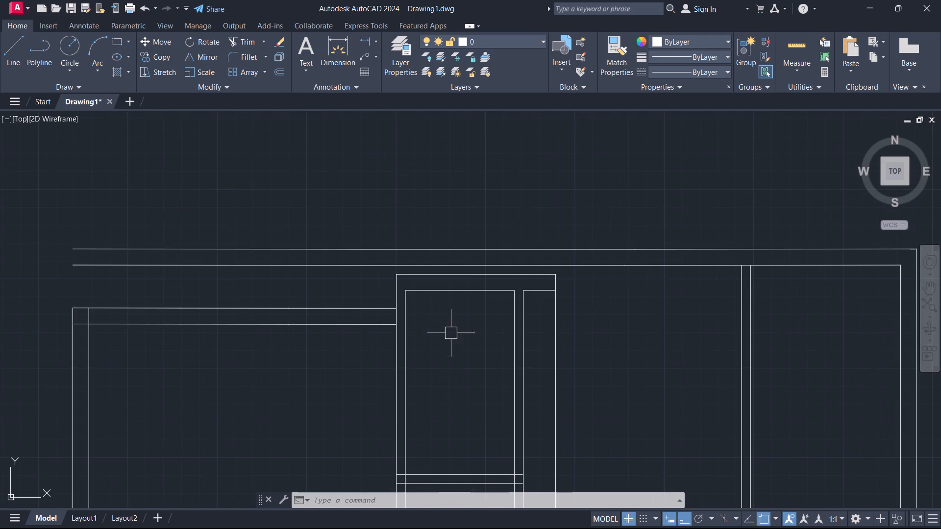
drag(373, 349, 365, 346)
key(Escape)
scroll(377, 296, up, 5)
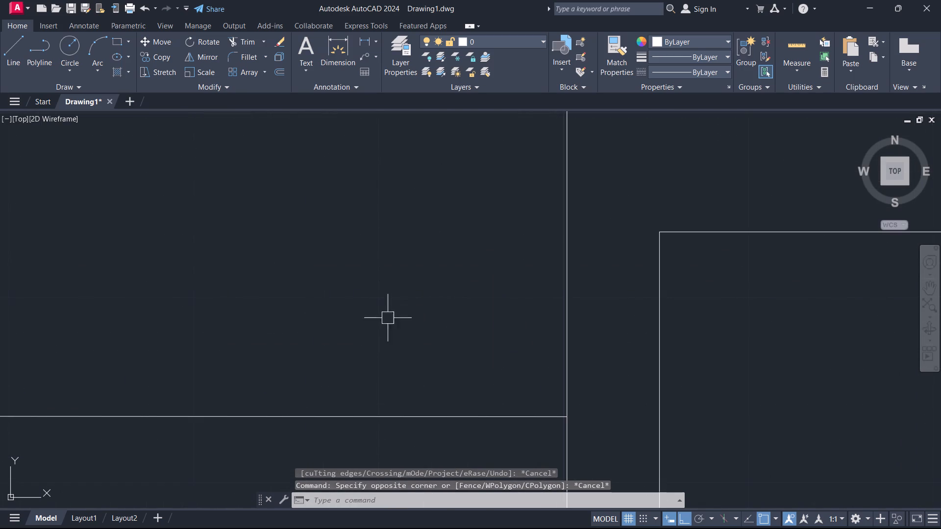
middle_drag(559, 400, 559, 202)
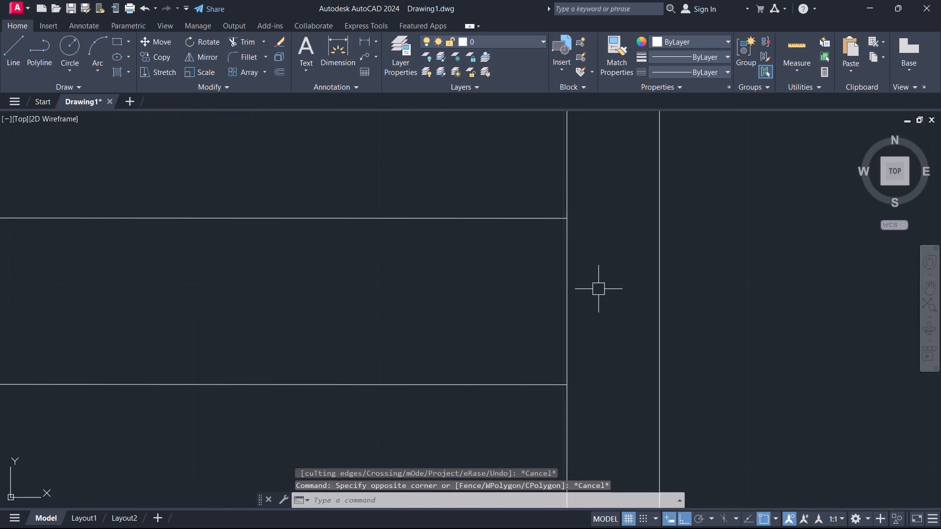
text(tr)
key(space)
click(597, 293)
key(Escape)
Trim the two inner wall line ends overlapping inside the upper-left corner of the lower top wall.
scroll(320, 286, down, 3)
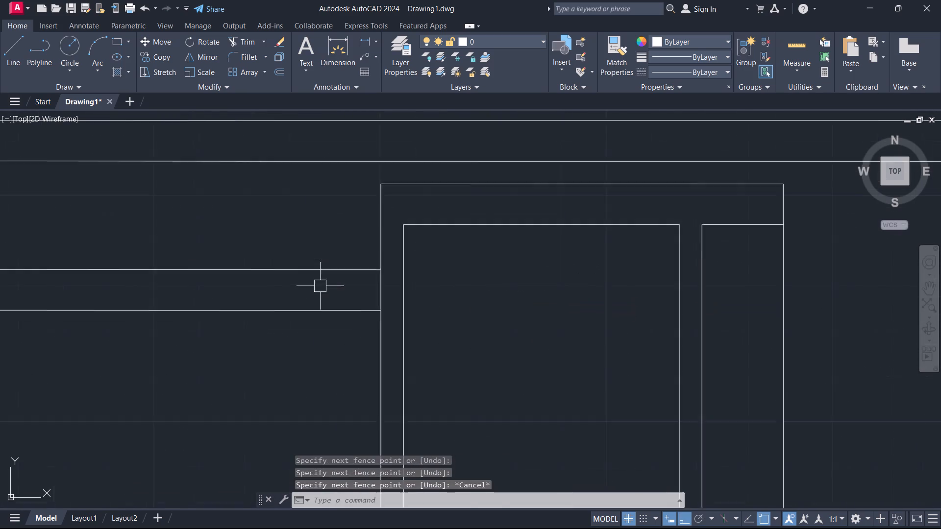
scroll(320, 286, down, 2)
middle_drag(191, 333, 677, 340)
scroll(520, 312, up, 2)
key(space)
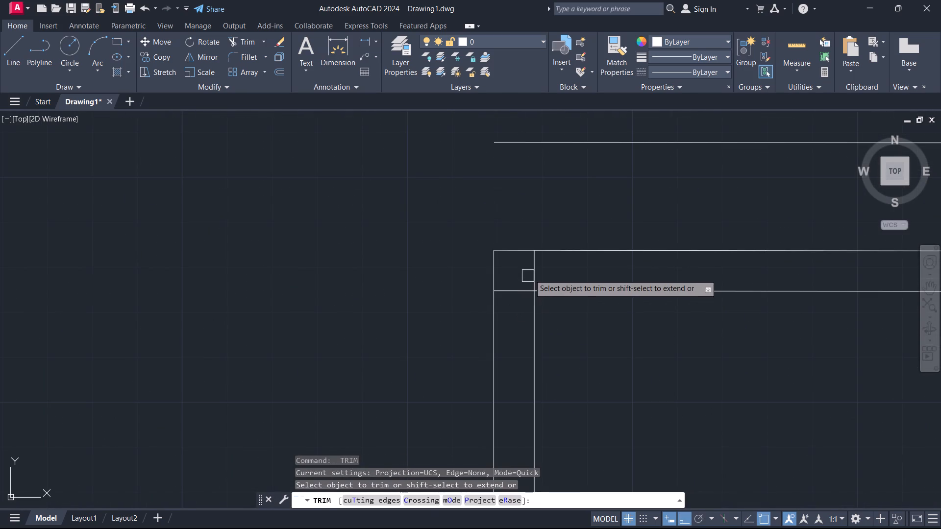
click(531, 273)
click(514, 291)
key(Escape)
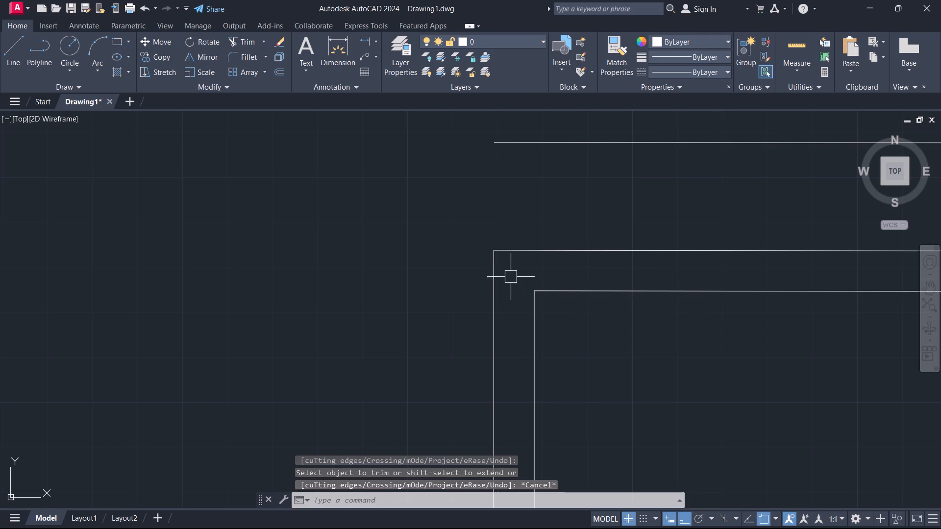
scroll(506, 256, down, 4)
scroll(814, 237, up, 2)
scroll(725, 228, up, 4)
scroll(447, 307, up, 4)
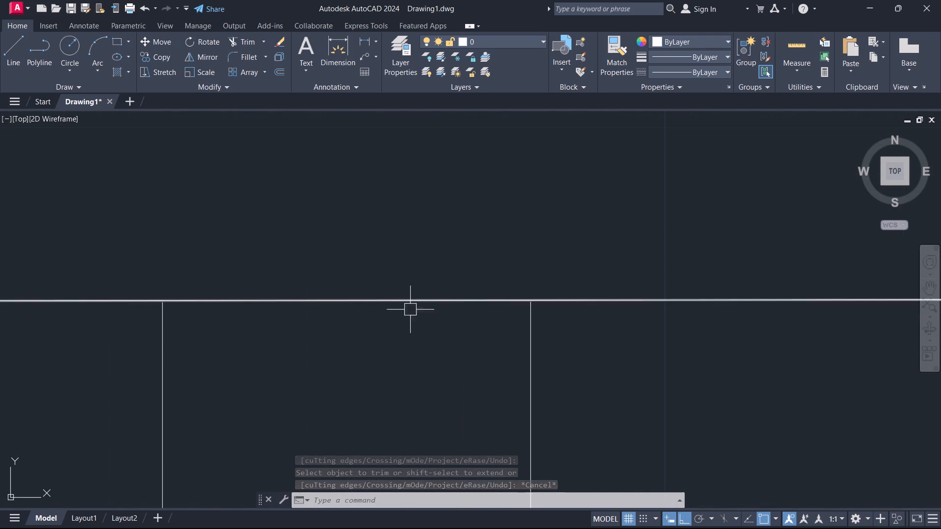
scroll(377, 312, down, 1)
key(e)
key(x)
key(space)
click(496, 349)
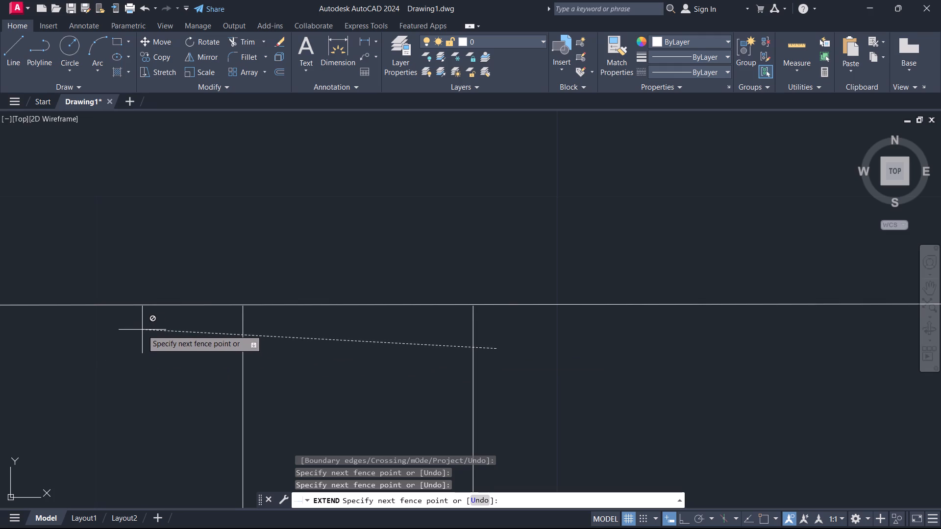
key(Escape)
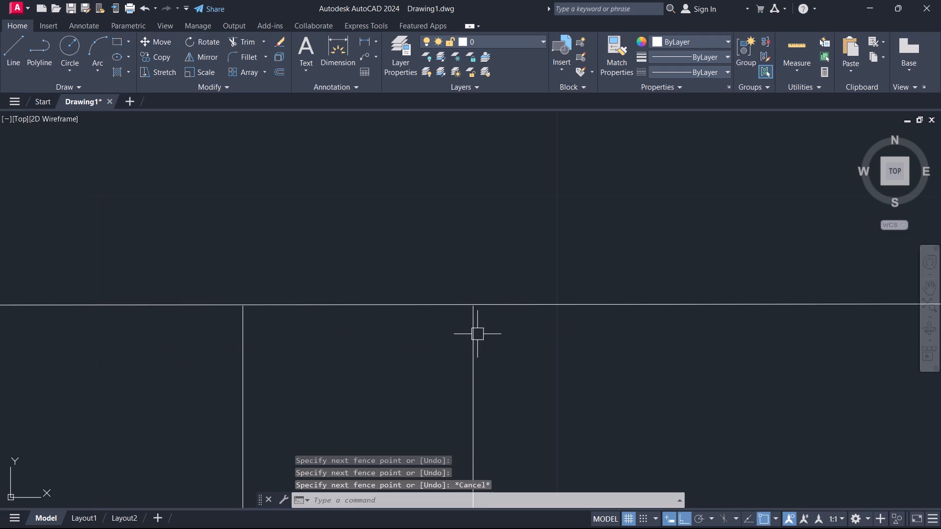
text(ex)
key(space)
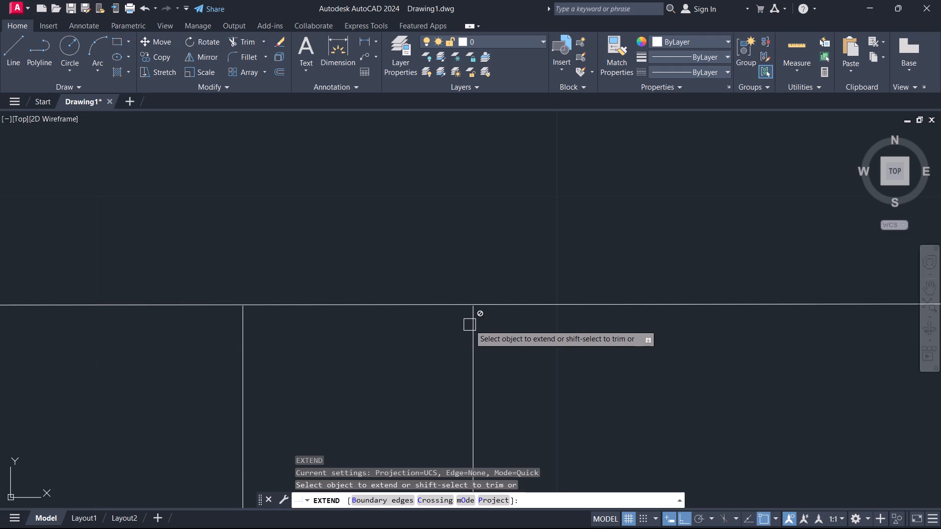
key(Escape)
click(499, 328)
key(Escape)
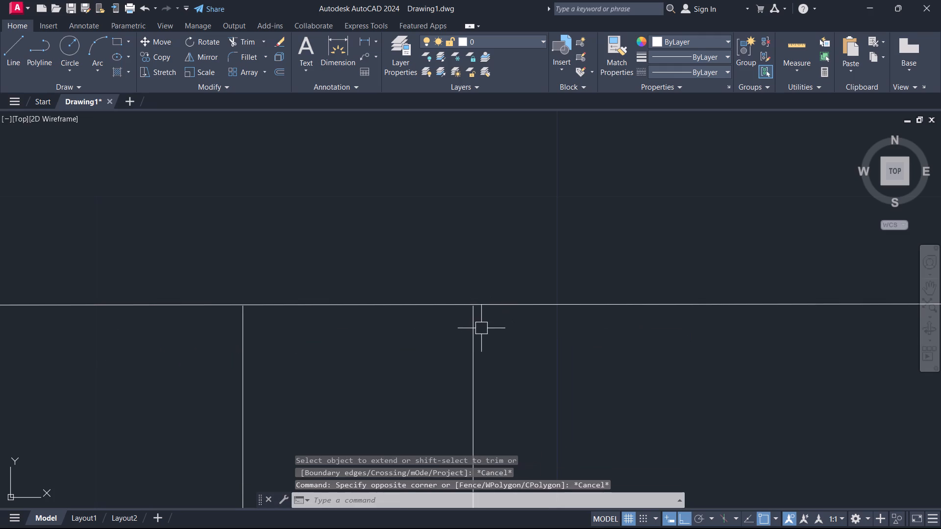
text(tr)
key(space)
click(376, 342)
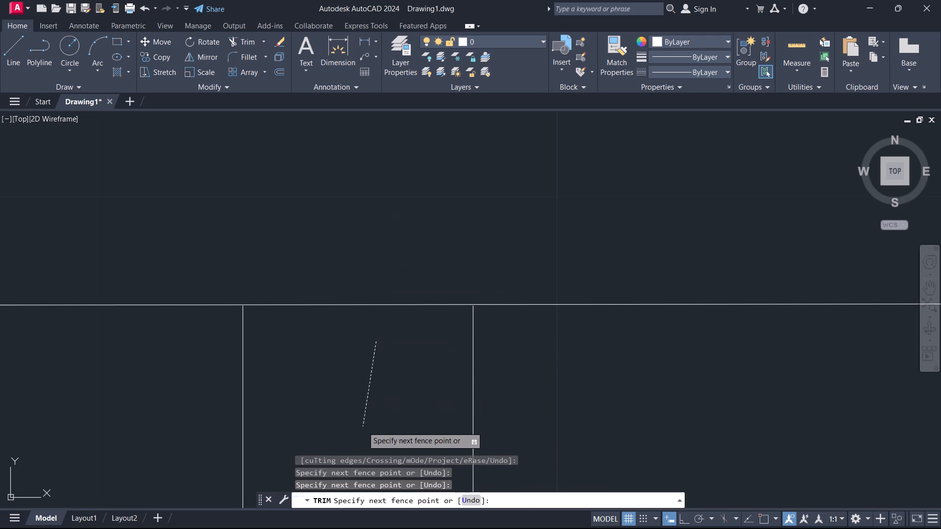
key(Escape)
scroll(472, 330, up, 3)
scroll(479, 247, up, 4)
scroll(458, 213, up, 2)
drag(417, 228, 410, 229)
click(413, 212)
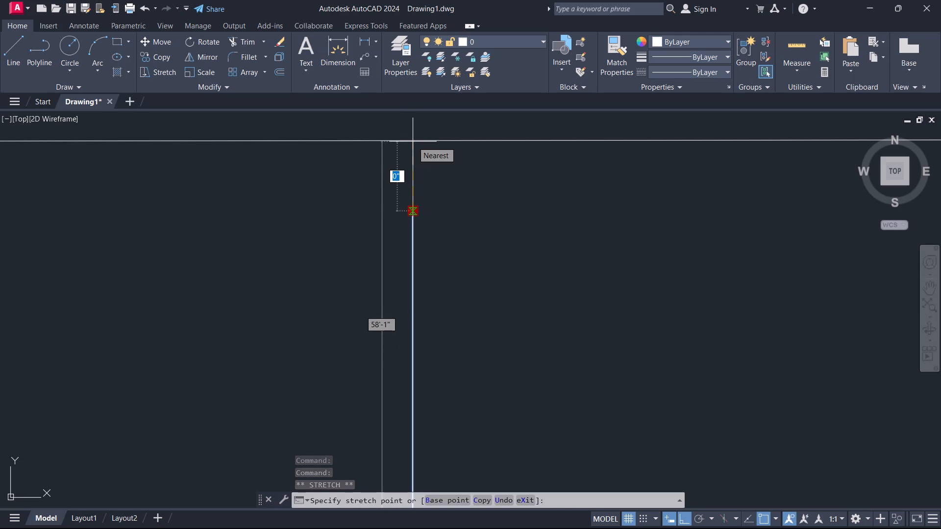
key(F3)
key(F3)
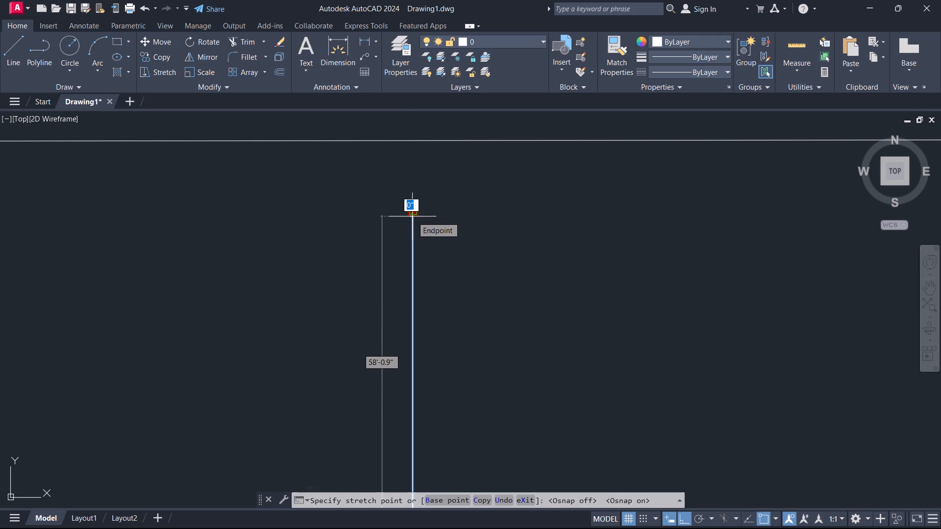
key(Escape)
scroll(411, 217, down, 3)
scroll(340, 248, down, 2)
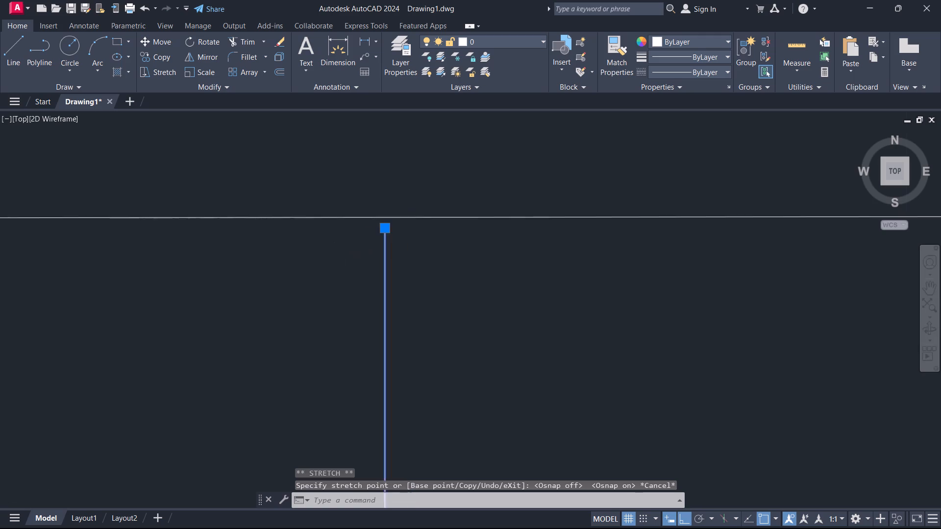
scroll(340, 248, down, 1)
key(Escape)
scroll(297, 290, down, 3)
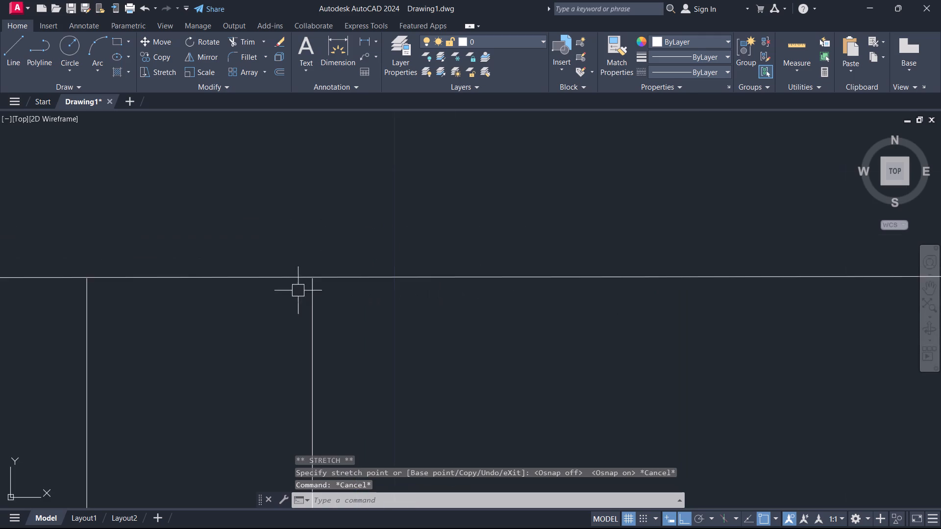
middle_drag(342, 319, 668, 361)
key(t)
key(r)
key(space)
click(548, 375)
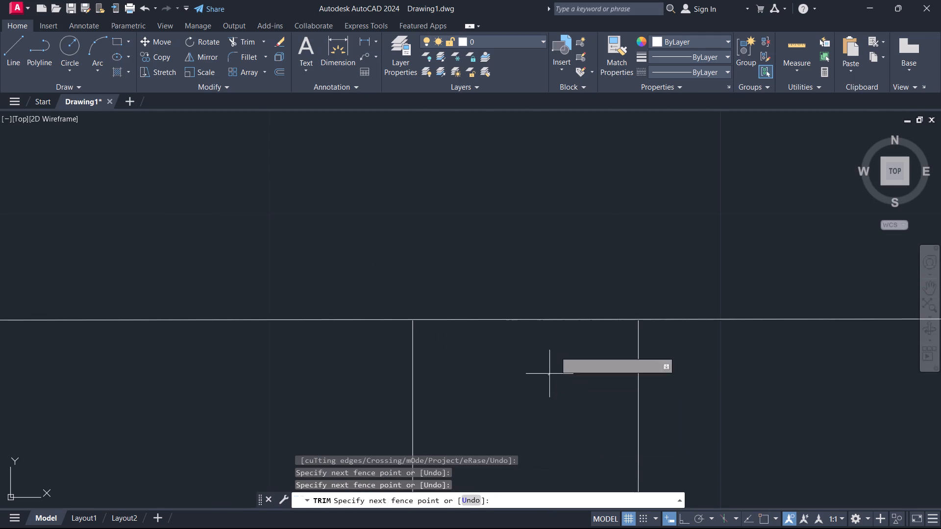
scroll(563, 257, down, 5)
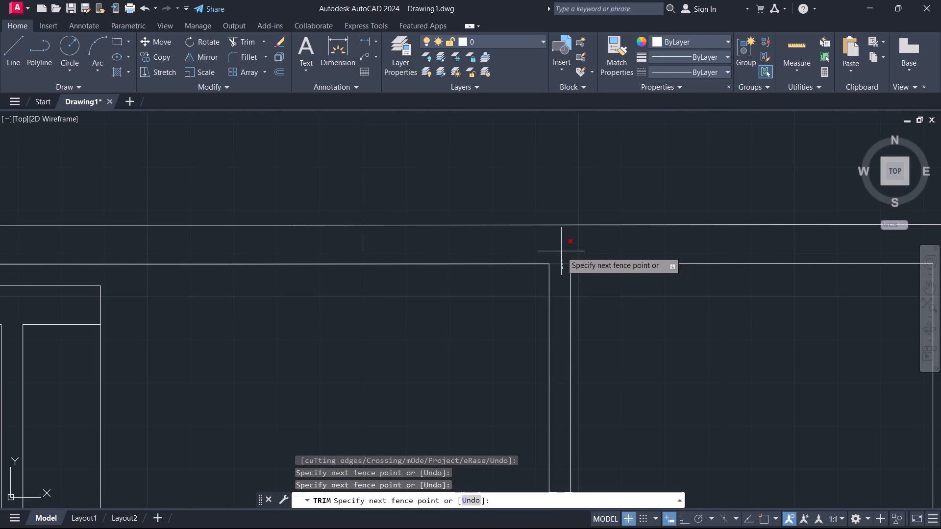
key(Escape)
Examine the long horizontal partition's crossings with the vertical walls and its ends at the right outer wall.
scroll(528, 395, down, 4)
middle_drag(492, 397, 701, 259)
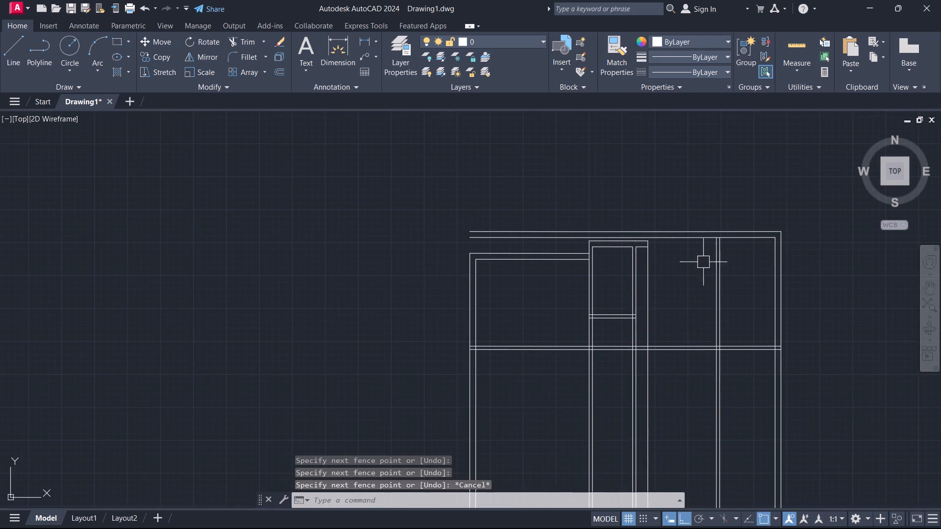
scroll(685, 351, up, 3)
scroll(388, 327, up, 3)
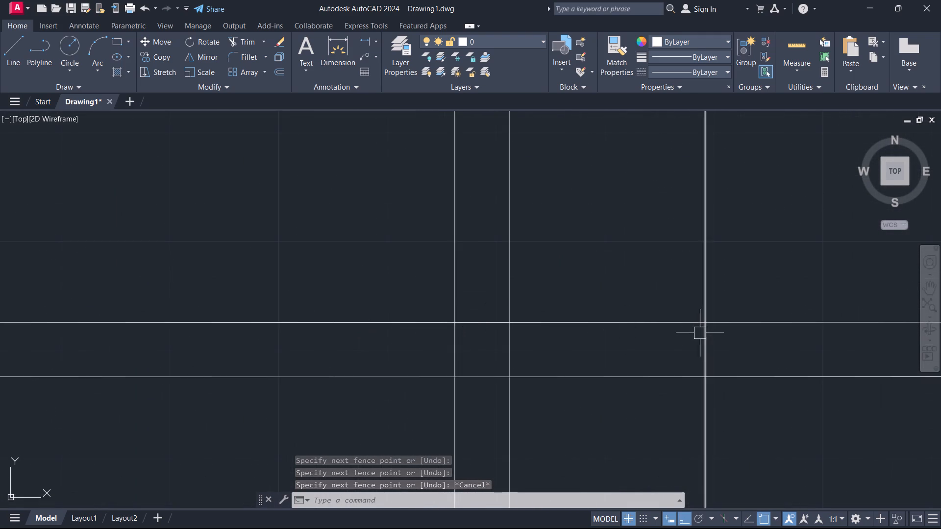
scroll(604, 335, up, 2)
scroll(552, 336, down, 3)
scroll(689, 343, down, 5)
middle_drag(759, 357, 355, 356)
scroll(401, 349, up, 1)
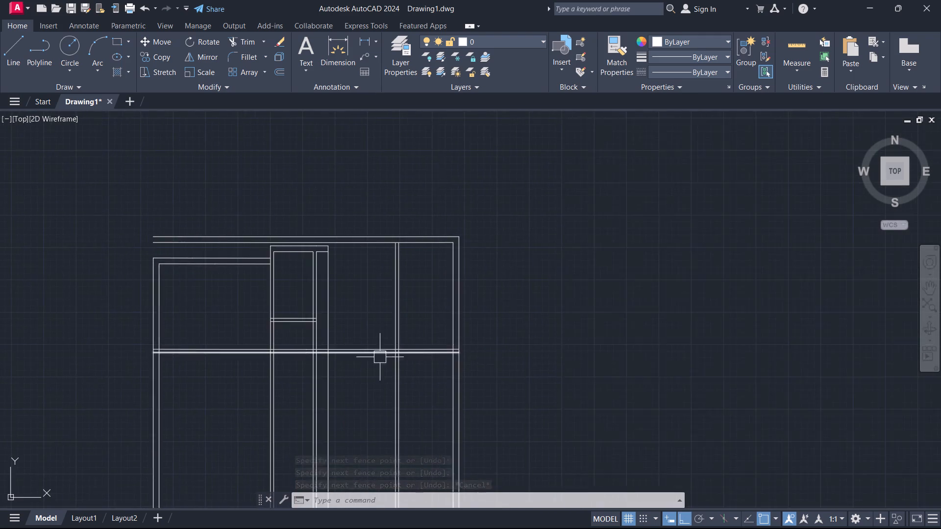
scroll(397, 351, up, 2)
scroll(549, 366, up, 4)
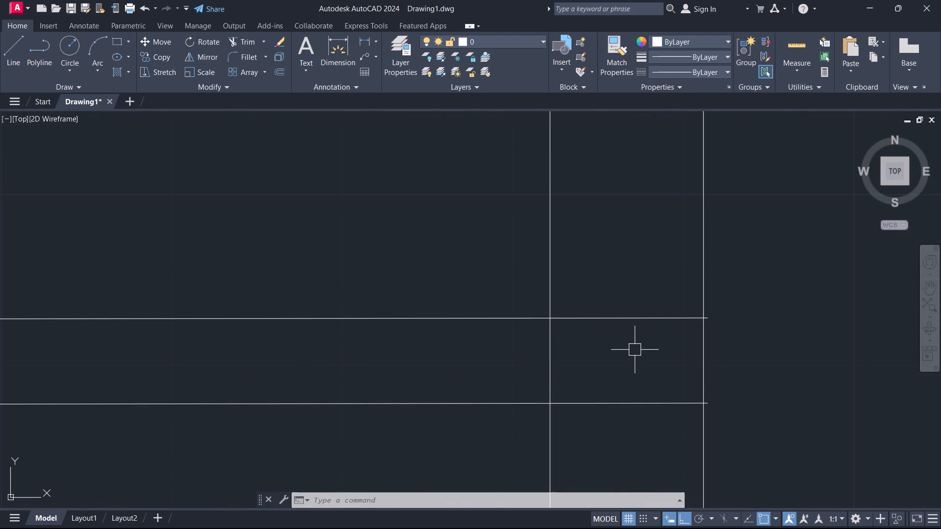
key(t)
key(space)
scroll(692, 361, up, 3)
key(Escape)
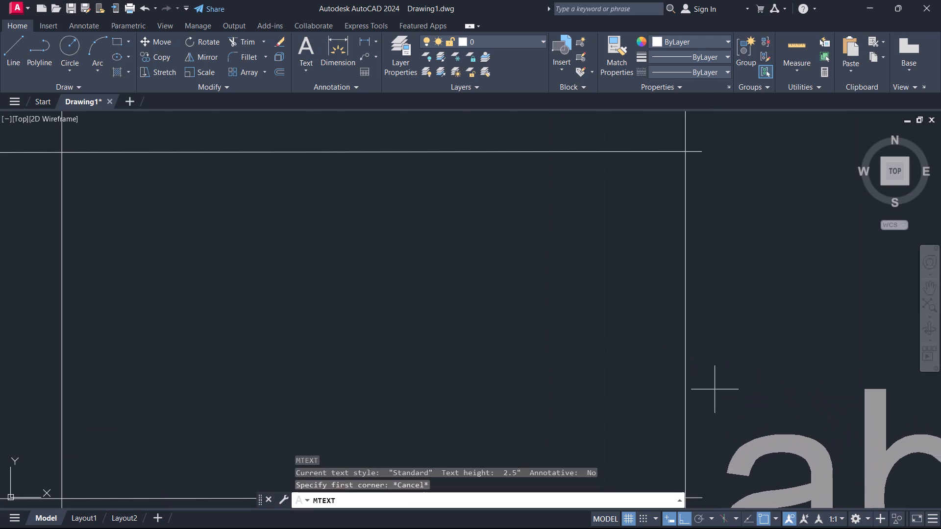
Trim the two long horizontal partition line ends that overshoot the right outer wall's outer line.
text(tr)
key(space)
scroll(697, 411, down, 2)
middle_drag(693, 410, 677, 306)
scroll(695, 344, up, 1)
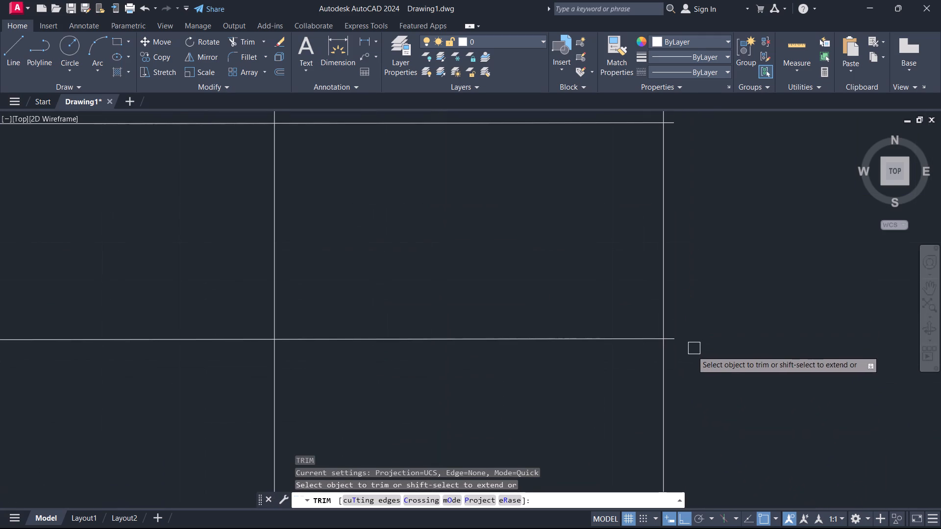
click(676, 338)
middle_drag(674, 245, 663, 353)
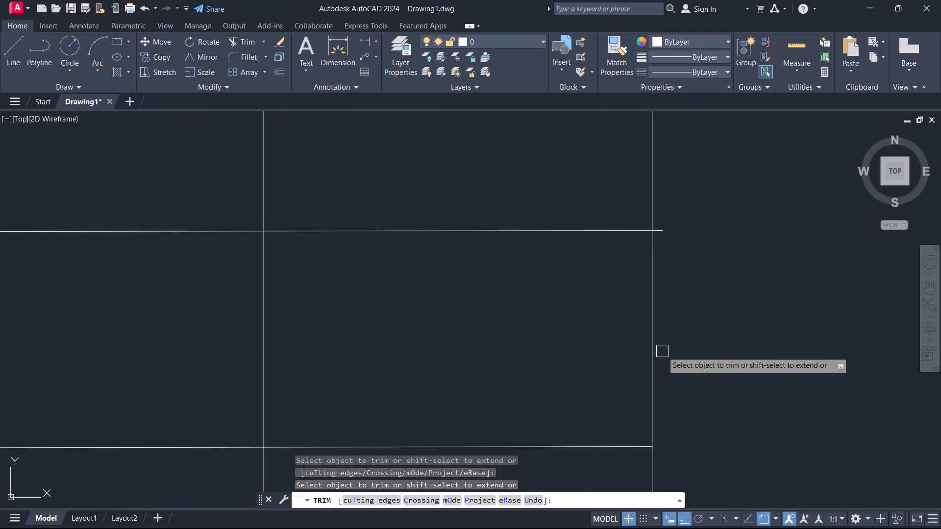
click(667, 230)
scroll(569, 292, down, 4)
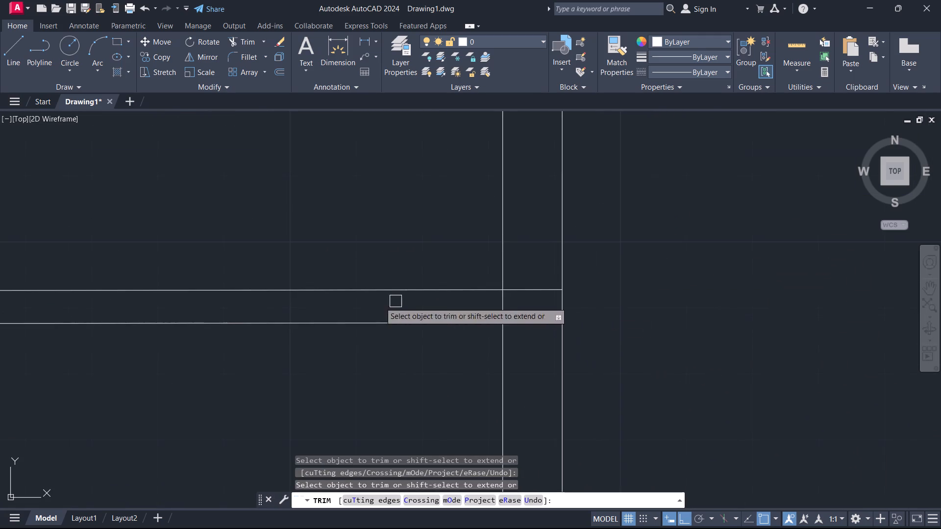
scroll(311, 362, down, 3)
middle_drag(325, 374, 702, 291)
key(Escape)
Offset the long horizontal partition's lower line 11' downward.
scroll(459, 314, down, 3)
middle_drag(450, 320, 752, 291)
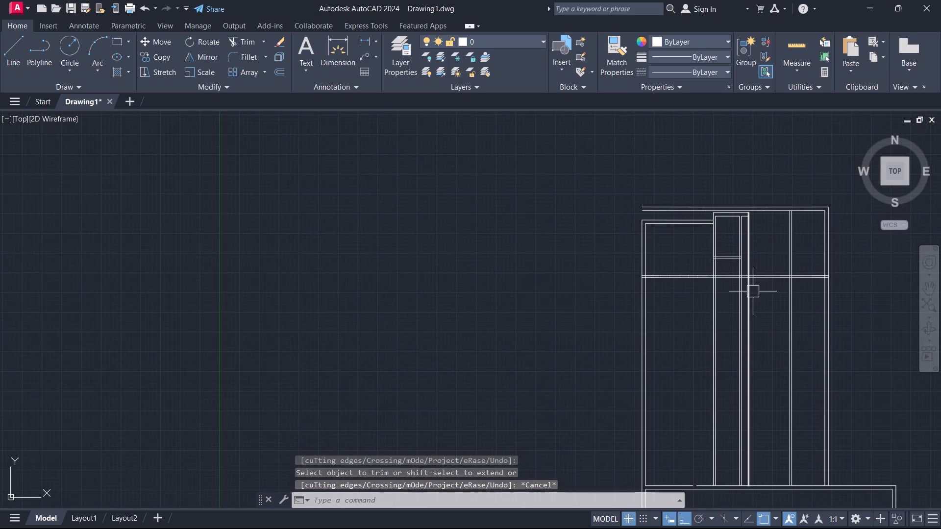
scroll(719, 315, up, 1)
middle_drag(674, 321, 602, 312)
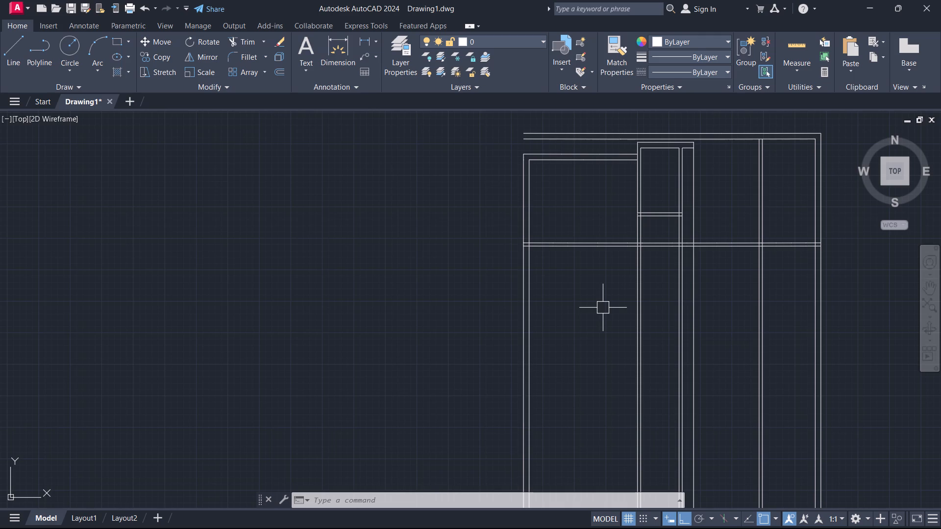
middle_drag(647, 328, 474, 290)
scroll(474, 290, up, 1)
scroll(404, 213, up, 1)
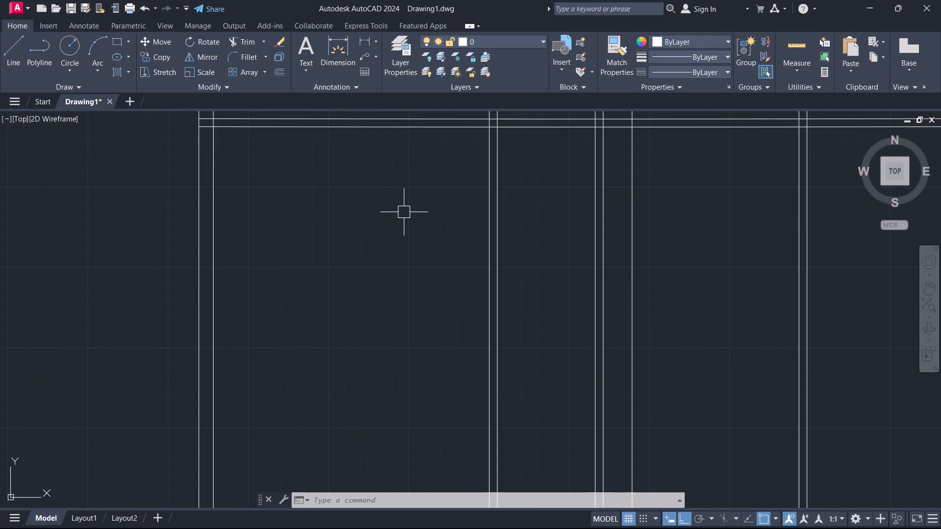
text(o 11')
key(Return)
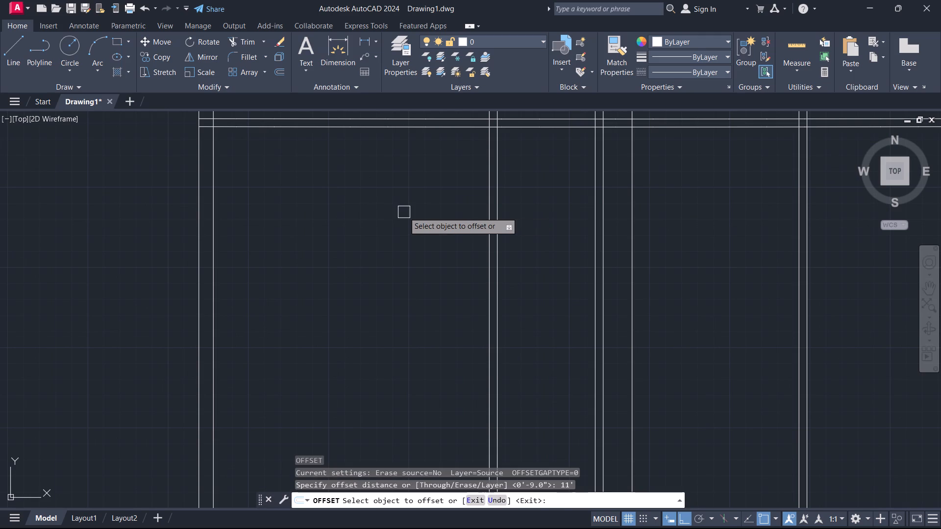
scroll(403, 210, up, 1)
scroll(403, 210, down, 6)
scroll(393, 208, up, 3)
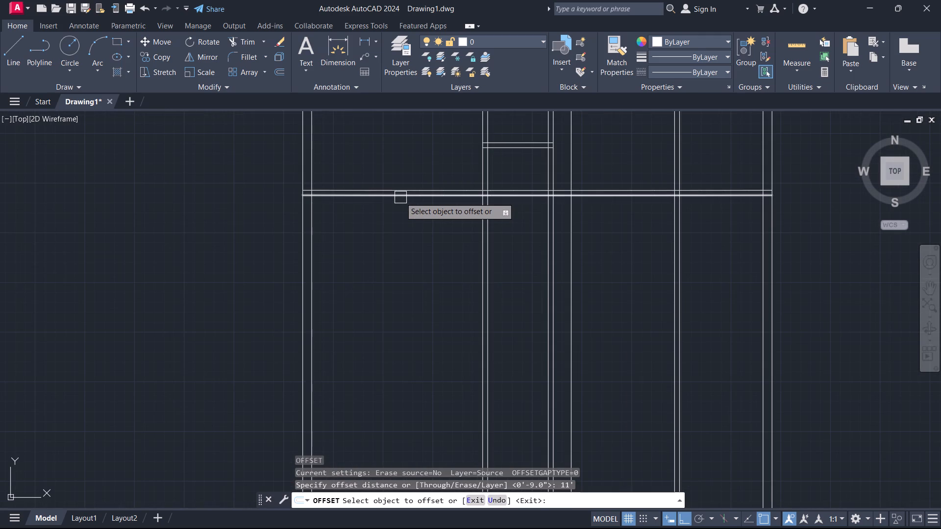
click(409, 200)
click(407, 246)
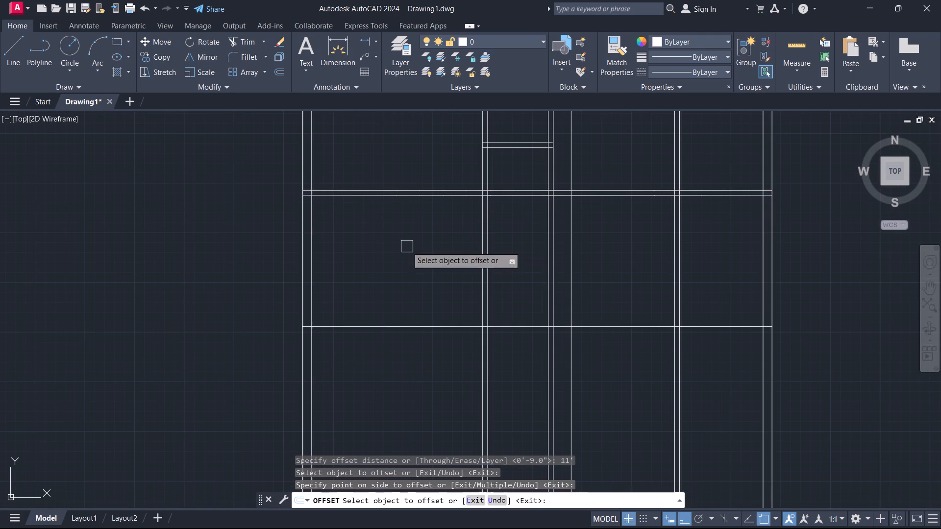
key(Escape)
Extend the vertical line at the raised wall's right end up to the top wall's inner line.
scroll(408, 258, down, 2)
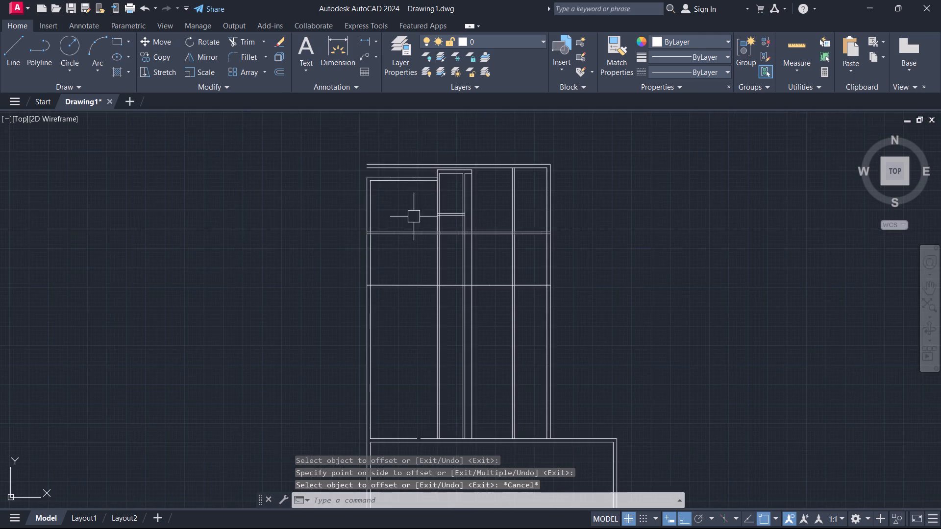
scroll(410, 163, up, 3)
scroll(499, 166, up, 2)
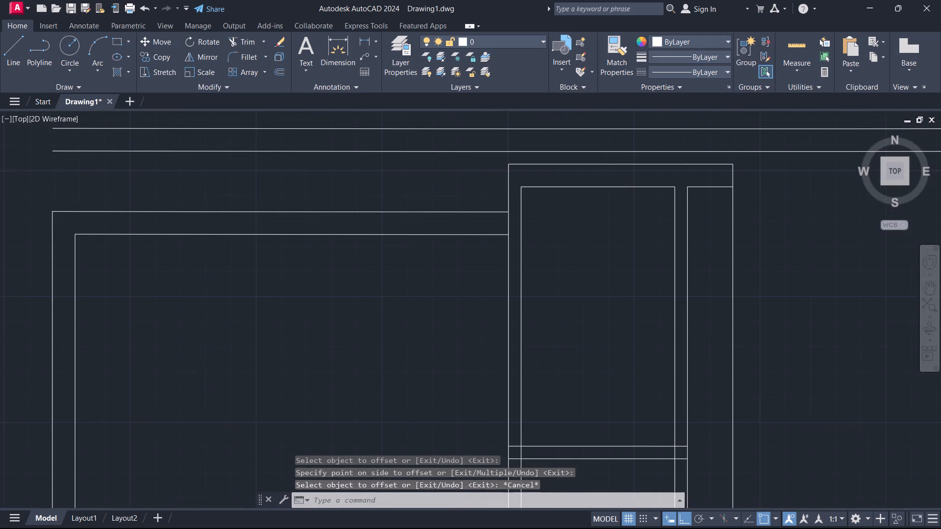
scroll(499, 166, down, 2)
middle_drag(499, 166, 366, 183)
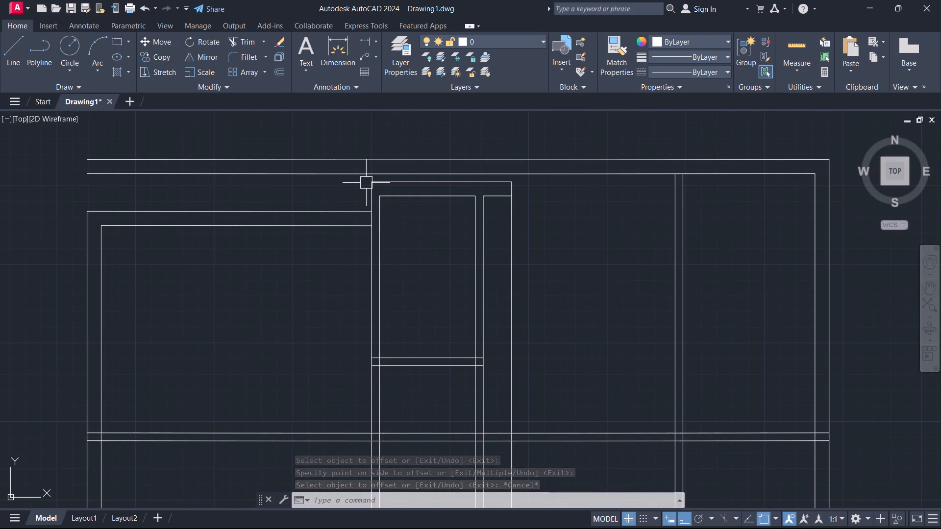
scroll(520, 191, up, 1)
text(wz)
key(Escape)
text(ex)
key(space)
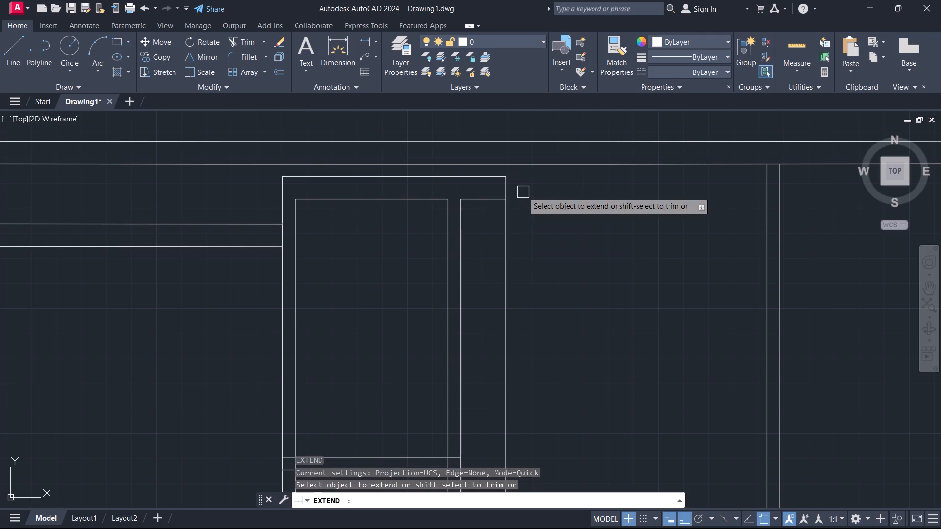
click(526, 227)
click(490, 224)
key(Escape)
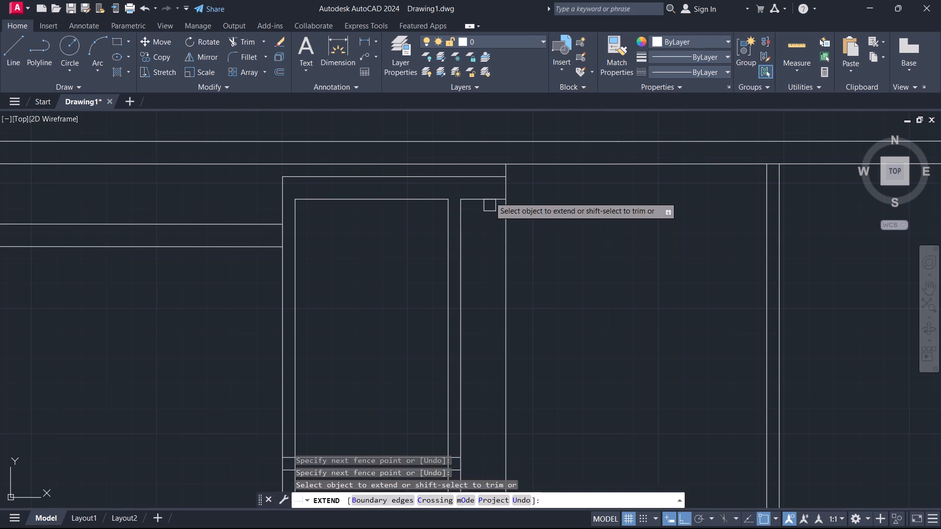
Extend the same vertical line further up to the top wall's outer line.
scroll(476, 160, up, 1)
key(e)
text(x)
key(space)
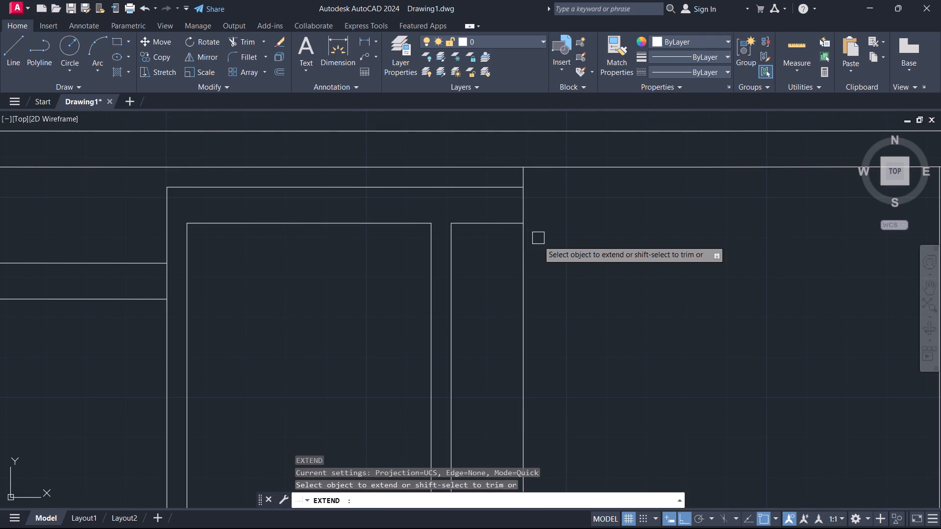
click(546, 261)
click(480, 287)
key(Escape)
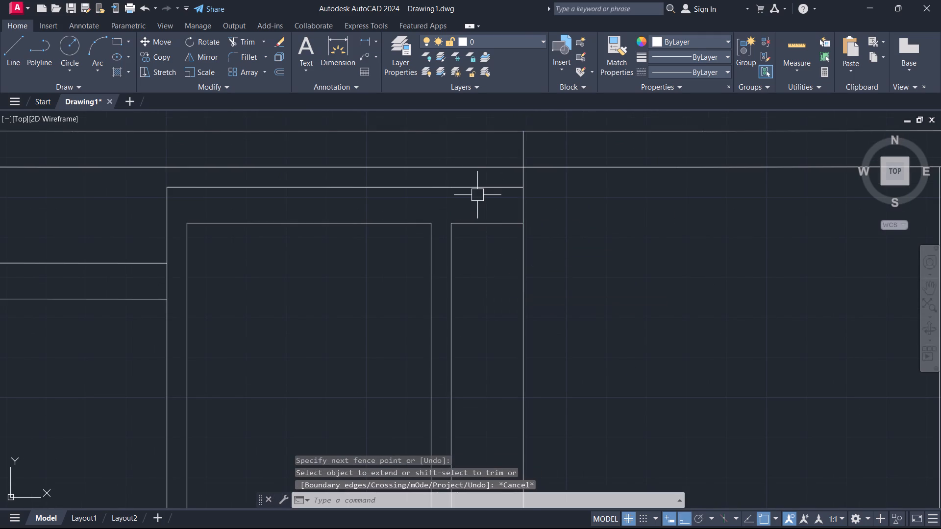
Trim off both top wall lines to the left of the extended vertical line.
text(tr)
key(space)
click(472, 175)
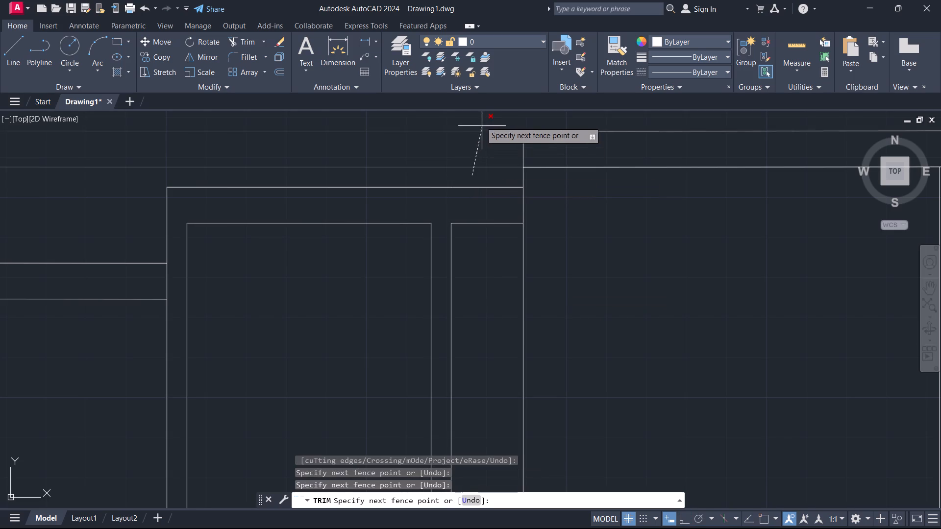
click(476, 106)
click(482, 112)
key(Escape)
Offset the extended vertical line 5" to the left.
scroll(517, 192, down, 1)
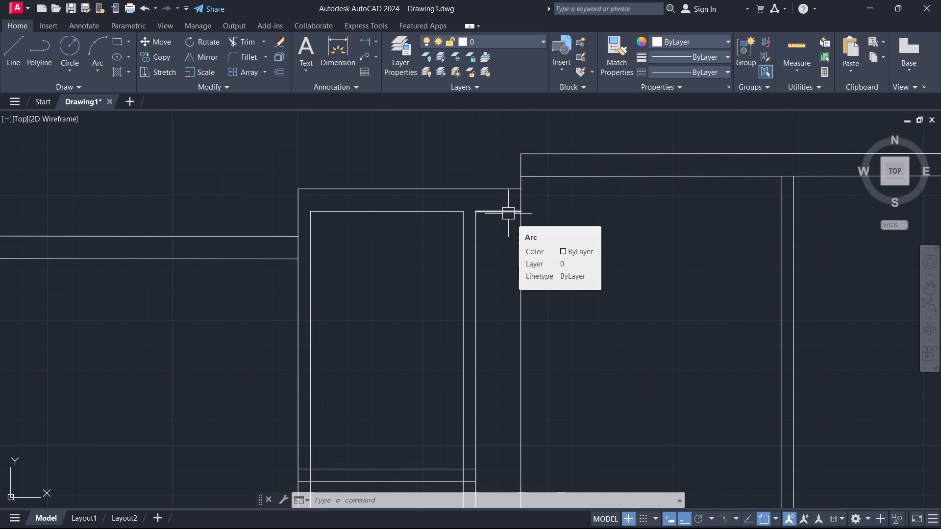
text(o 5)
key(Return)
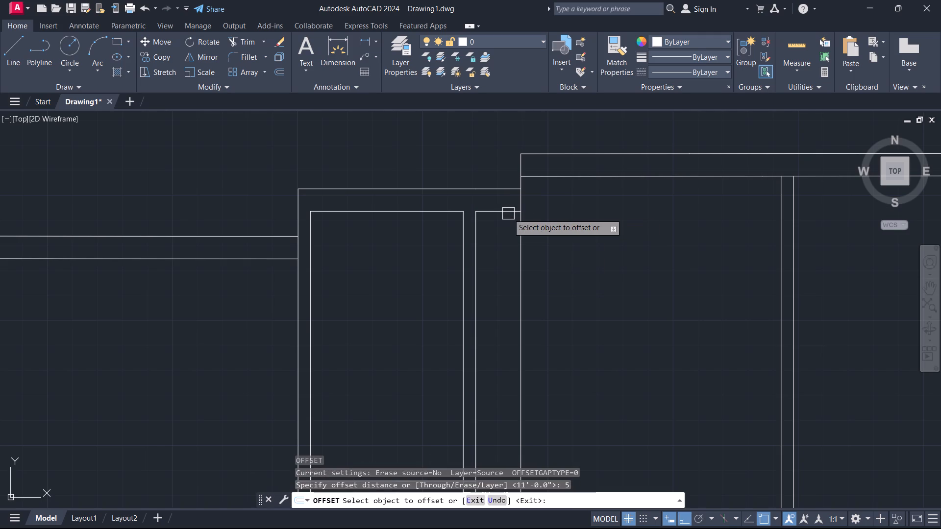
click(520, 274)
click(502, 273)
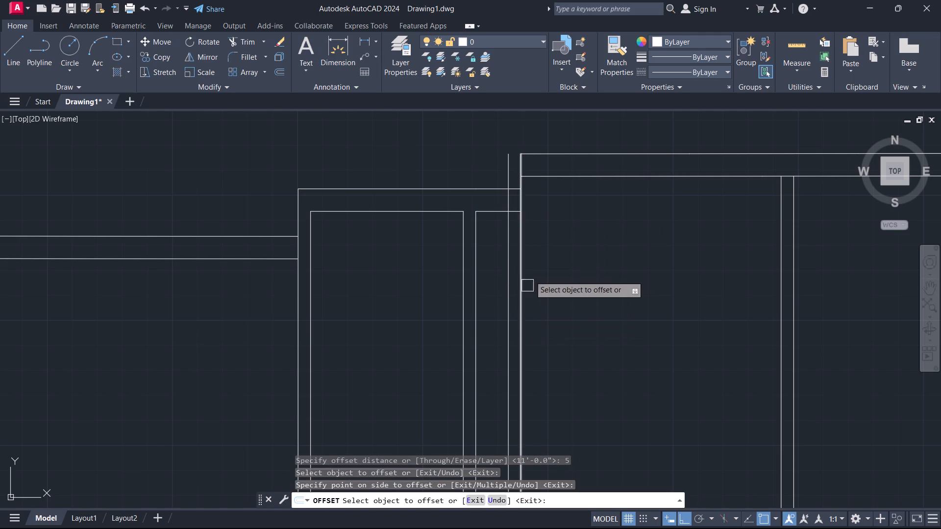
key(Escape)
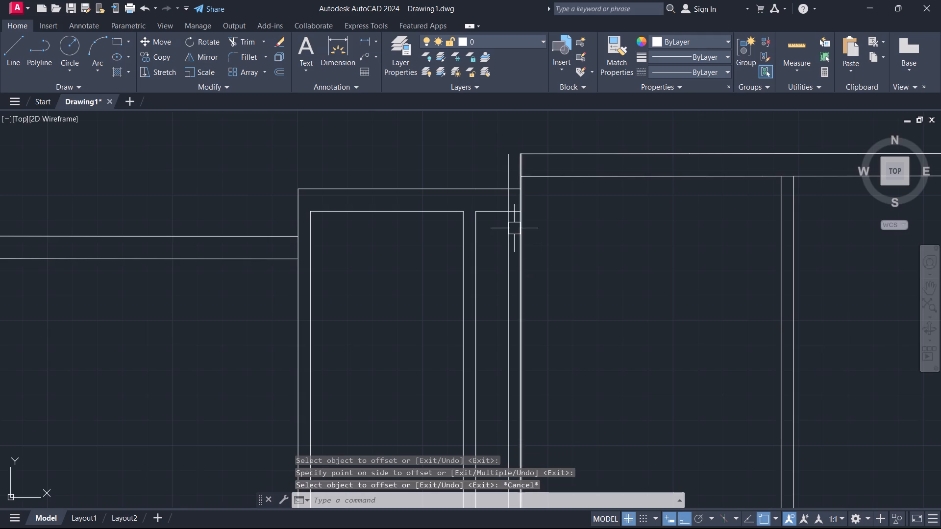
Trim the original vertical line's upper portion between the top wall's outer and inner lines.
scroll(506, 237, up, 1)
key(t)
key(r)
key(space)
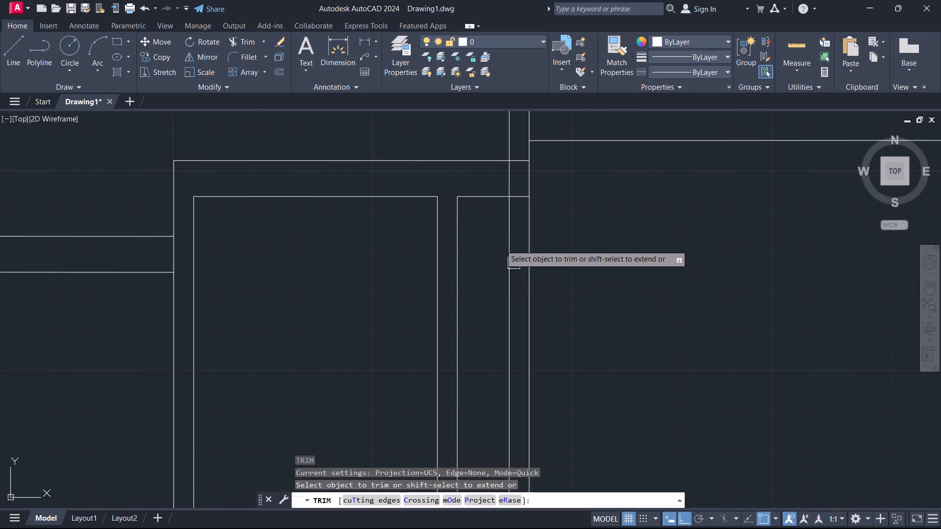
scroll(499, 242, down, 1)
middle_drag(500, 242, 555, 359)
scroll(569, 269, up, 1)
click(577, 295)
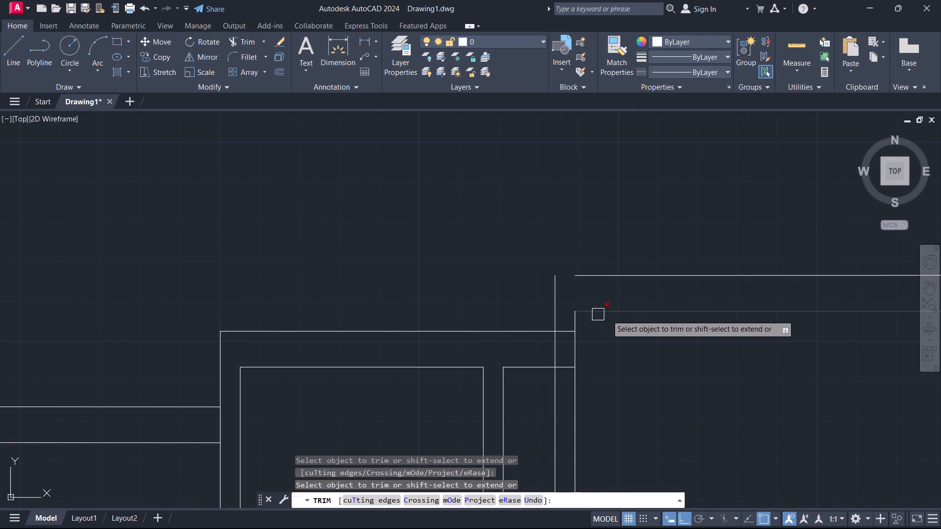
key(Escape)
Extend the left line of the vertical partition near the right outer wall up to the top wall's outer line.
scroll(606, 321, down, 4)
middle_drag(589, 310, 444, 217)
scroll(611, 263, up, 1)
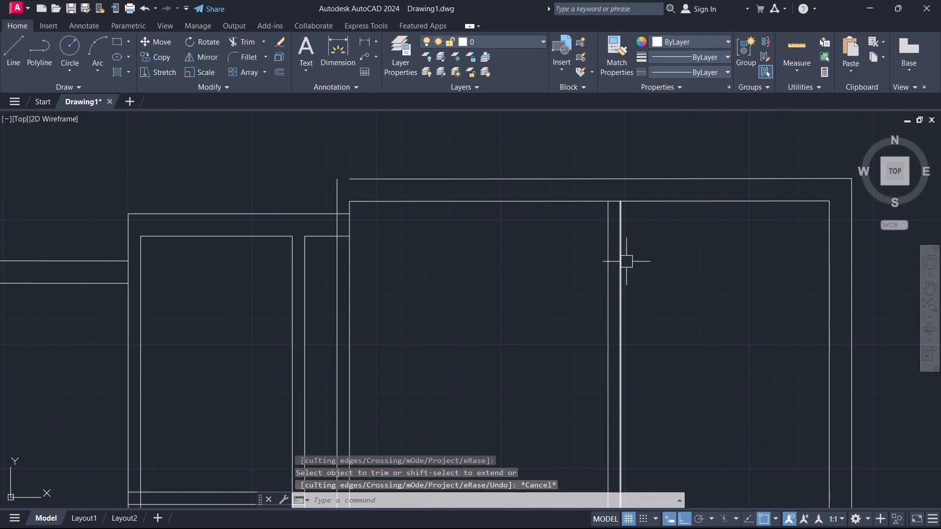
key(e)
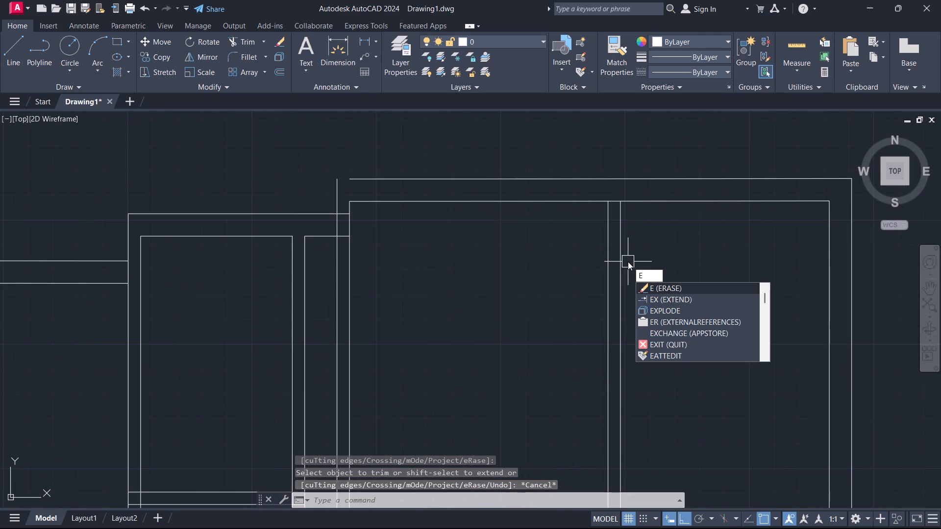
text(x)
key(space)
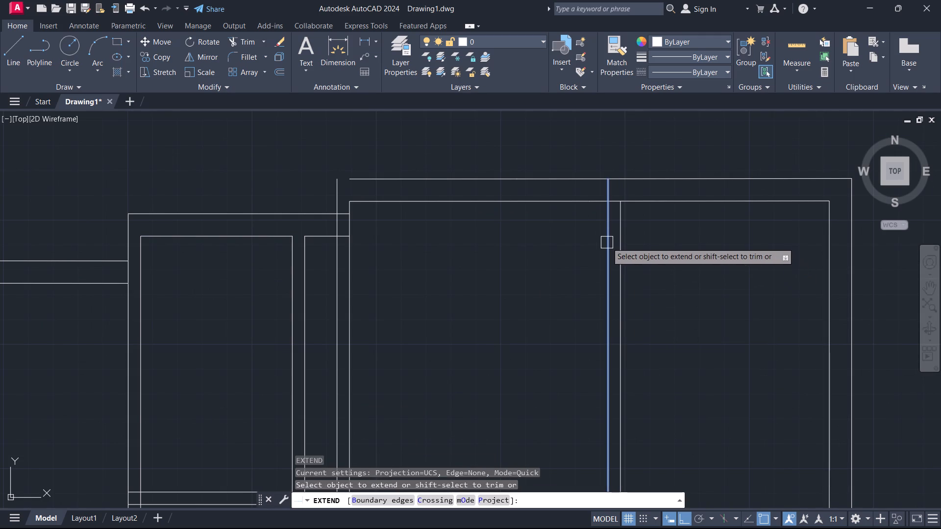
click(607, 242)
key(Escape)
Trim the top wall's inner line between the wall's left corner and the vertical partition.
text(tr)
key(space)
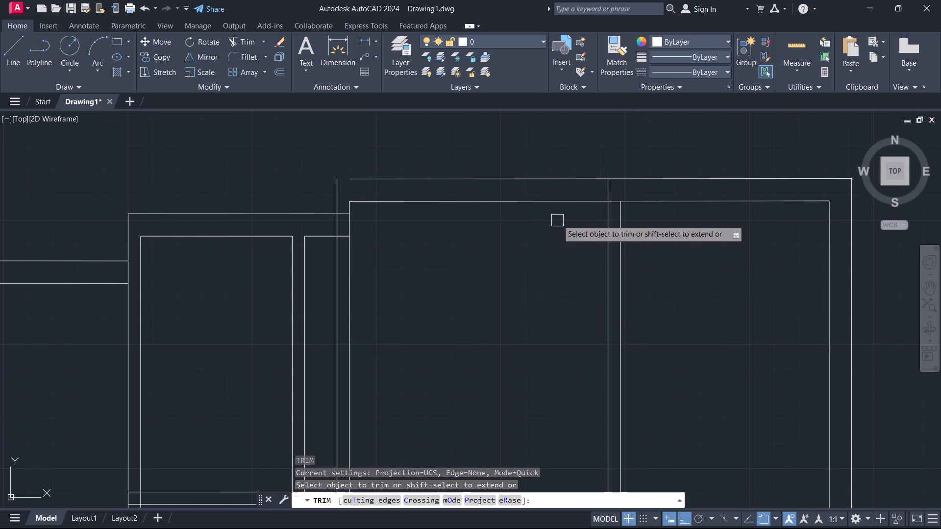
click(547, 199)
key(Escape)
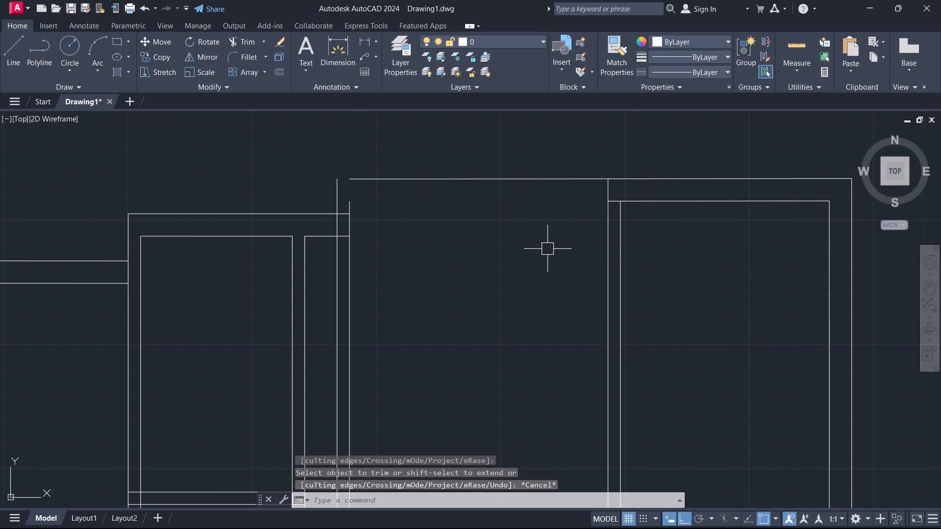
Offset the top wall's outer line 5" inward.
text(o)
key(space)
key(5)
key(Return)
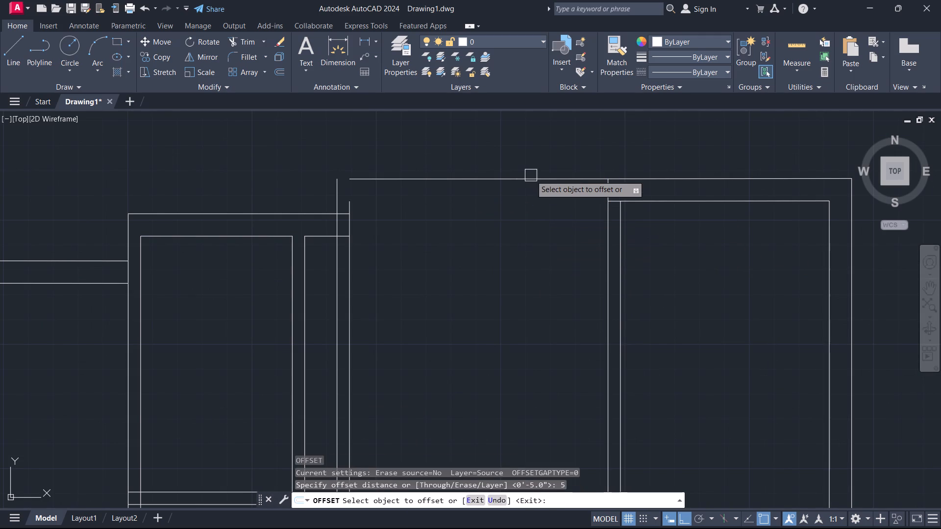
click(528, 178)
click(525, 222)
key(Escape)
Fillet the inner and outer line pairs at the top wall's left end into square corners with zero radius.
key(f)
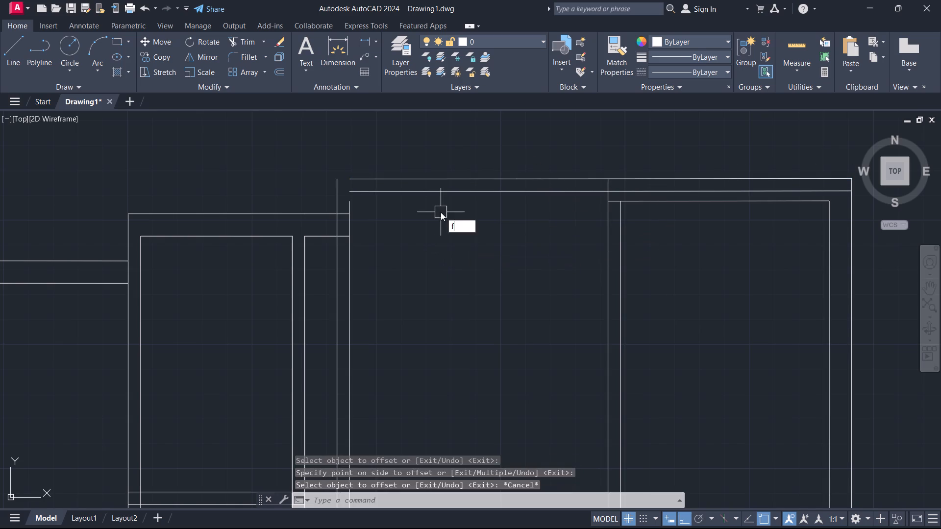
key(space)
scroll(370, 264, up, 1)
click(335, 268)
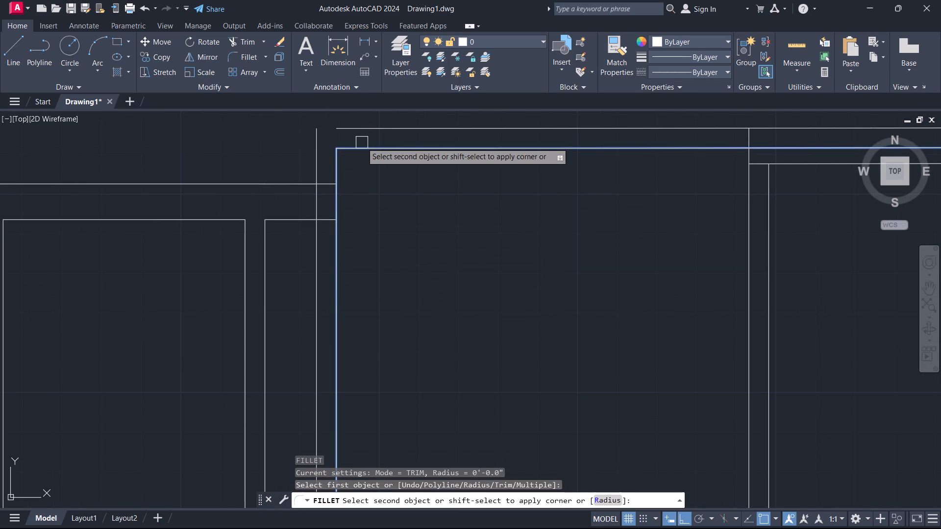
click(367, 145)
key(space)
click(313, 160)
click(344, 133)
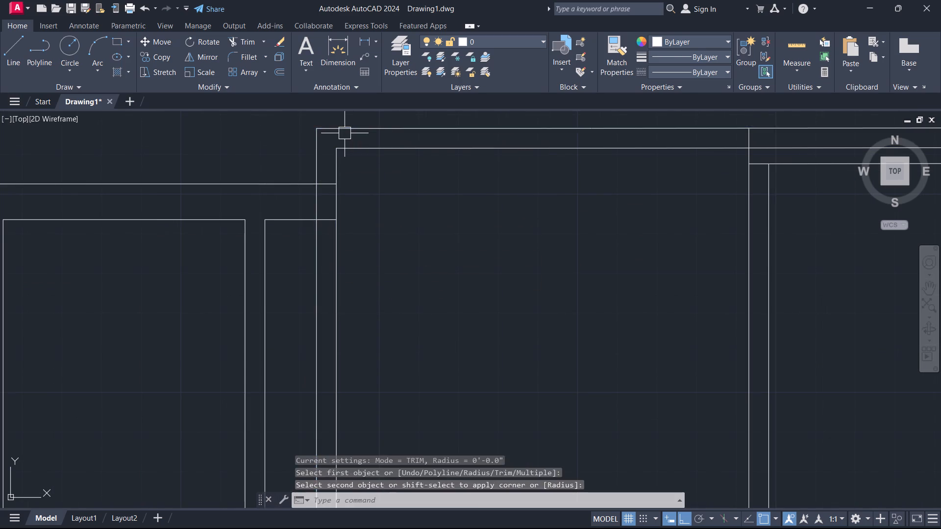
key(Escape)
Trim the 5" offset line right of the vertical partition and the partition line's stub above it inside the top wall.
scroll(424, 192, down, 4)
scroll(482, 202, up, 4)
text(tr)
key(space)
click(502, 163)
scroll(419, 185, up, 2)
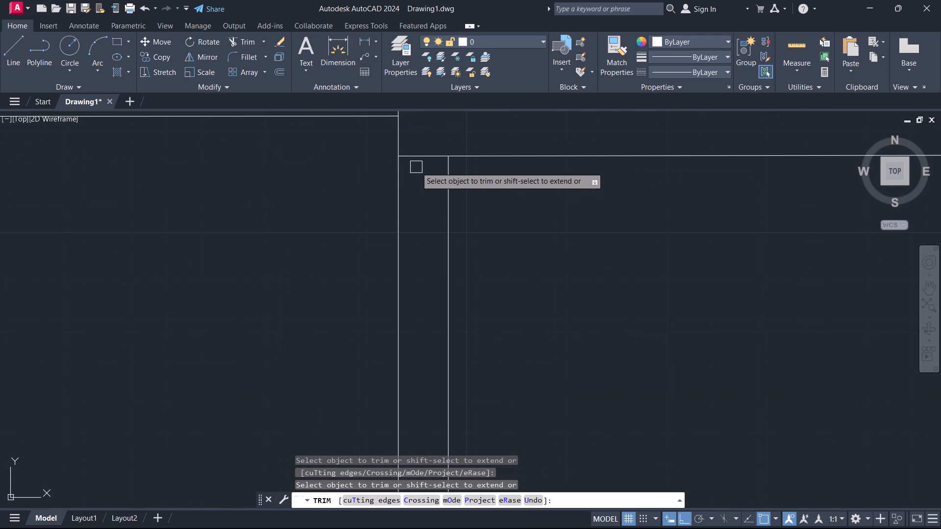
scroll(416, 167, down, 5)
scroll(426, 160, up, 6)
click(325, 205)
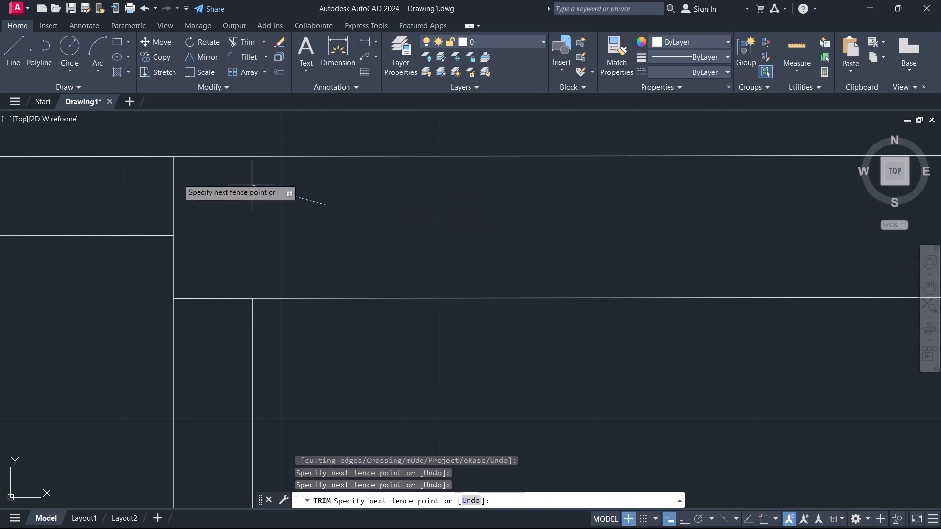
click(68, 188)
scroll(173, 178, down, 6)
middle_drag(192, 196, 505, 209)
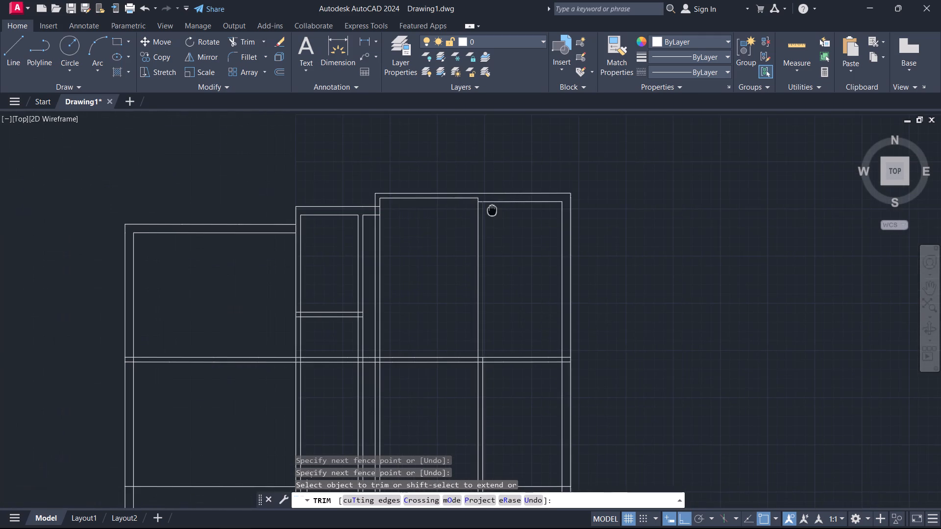
Undo the last trim so the vertical partition's right-hand line is restored below the top wall.
middle_drag(505, 209, 509, 221)
key(ctrl+z)
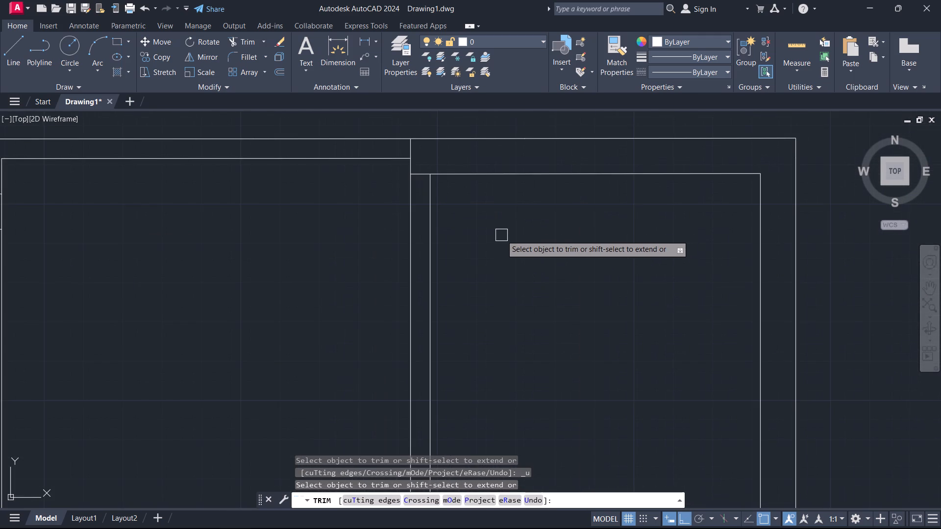
scroll(463, 225, down, 4)
key(Escape)
Examine the interior wall junctions around the small middle room and consult the reference before continuing.
middle_drag(405, 299, 511, 236)
scroll(484, 232, up, 3)
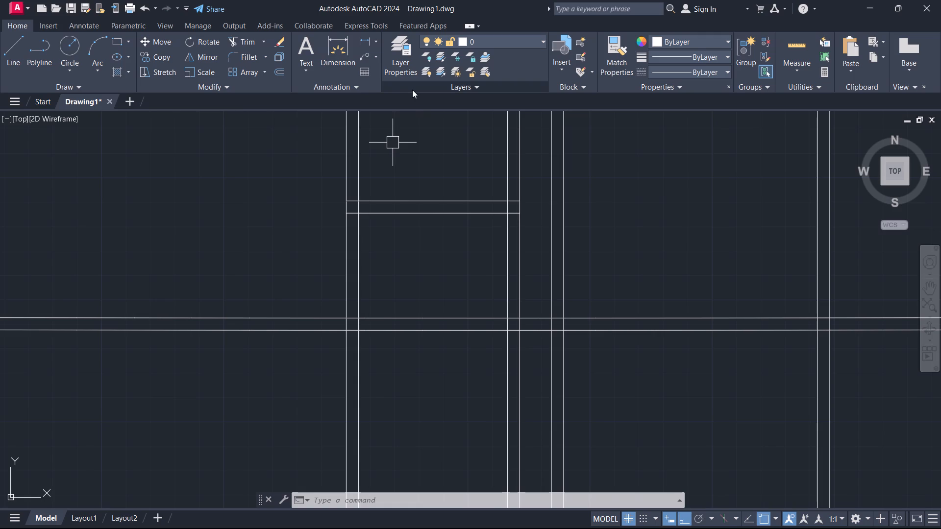
scroll(415, 278, down, 2)
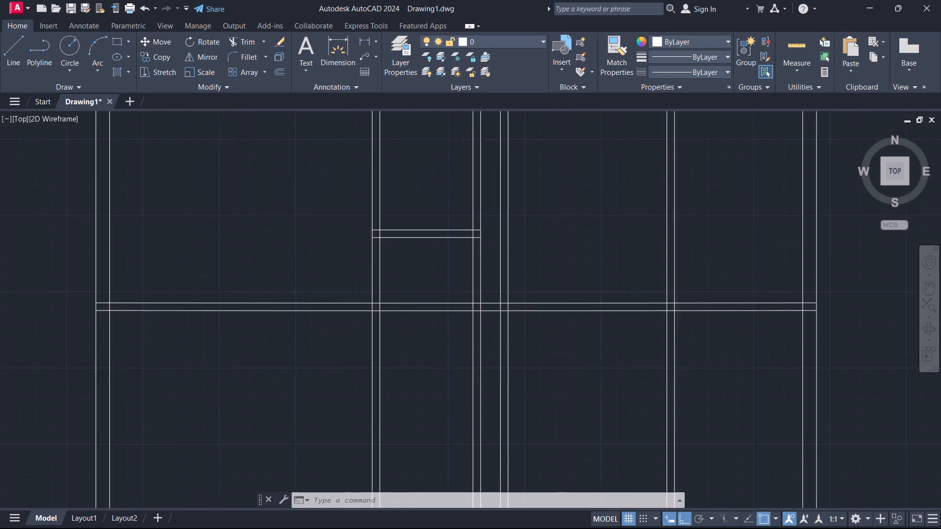
key(alt+Tab)
key(alt+Tab)
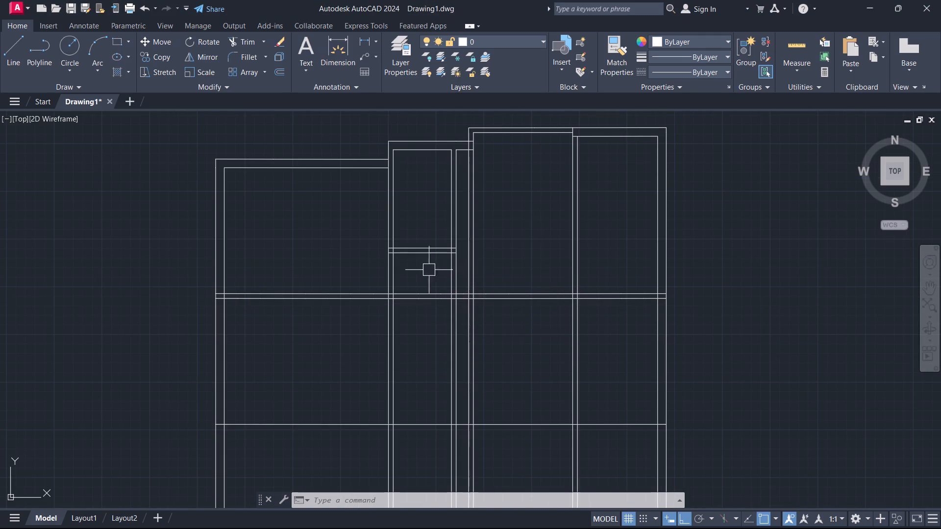
Offset the single horizontal line below the 5" horizontal partition 9" downward to make it a wall.
middle_drag(424, 271, 512, 313)
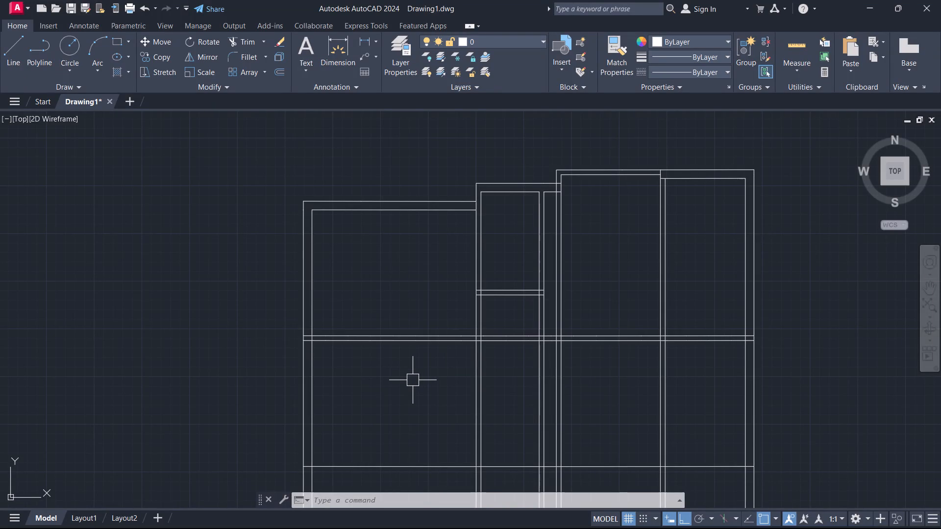
middle_drag(412, 381, 452, 377)
scroll(412, 381, up, 1)
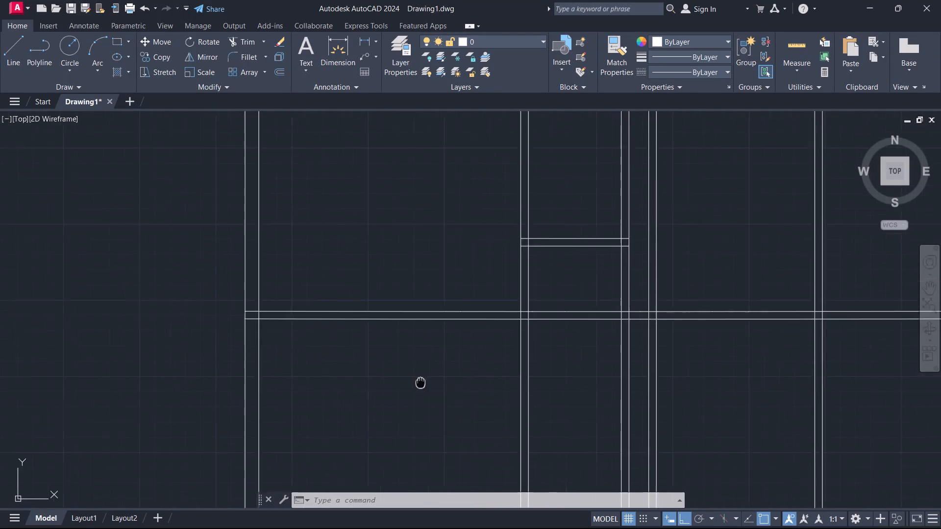
middle_drag(452, 377, 498, 375)
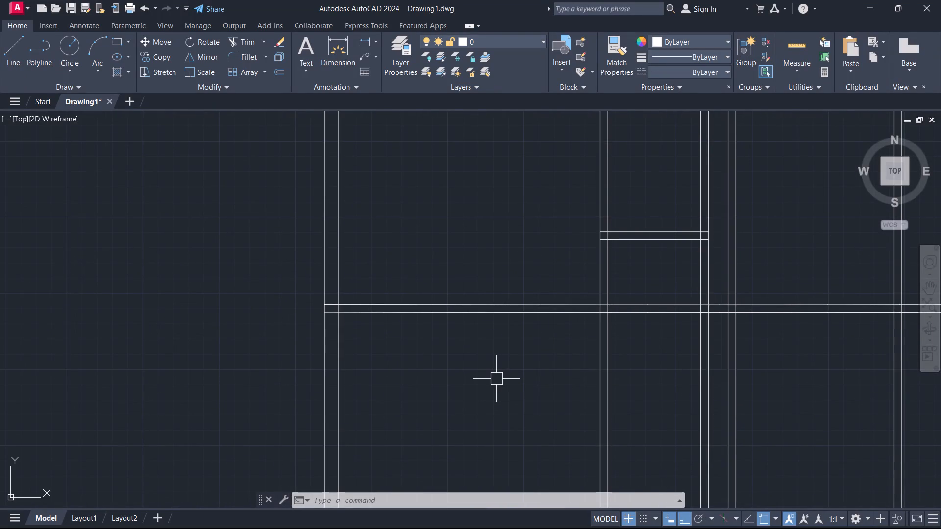
middle_drag(495, 379, 481, 287)
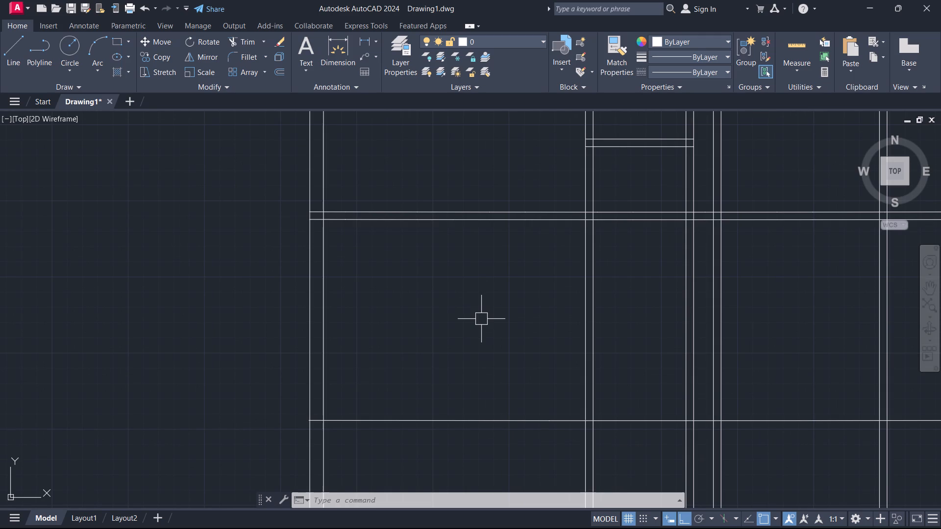
text(o)
key(space)
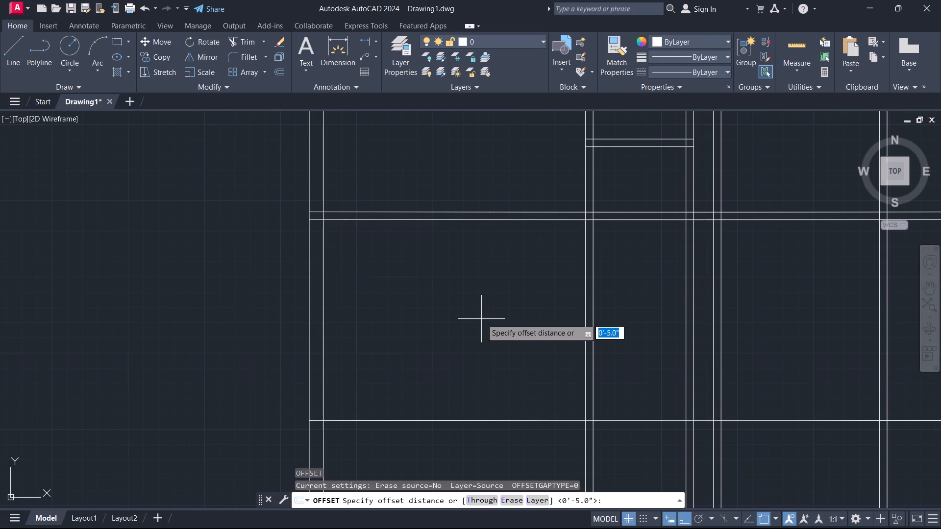
key(9)
key(Return)
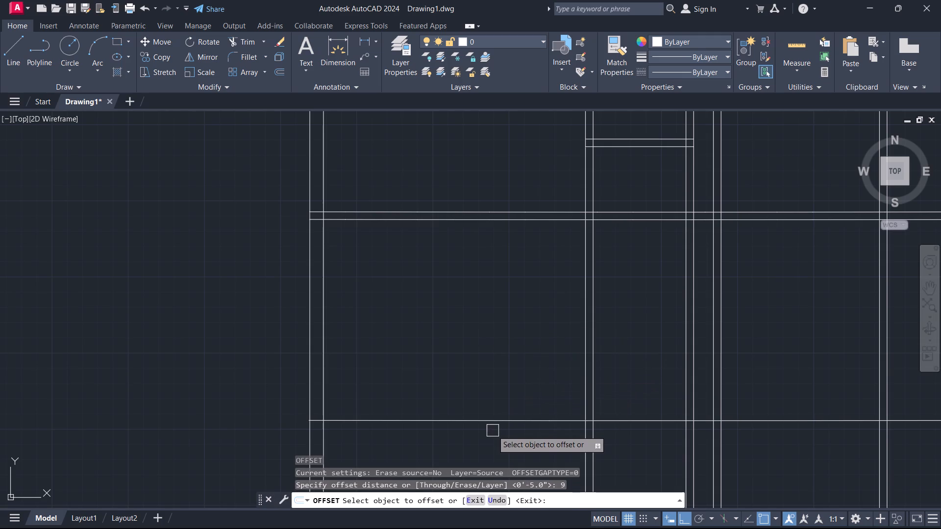
click(493, 422)
click(493, 438)
key(Escape)
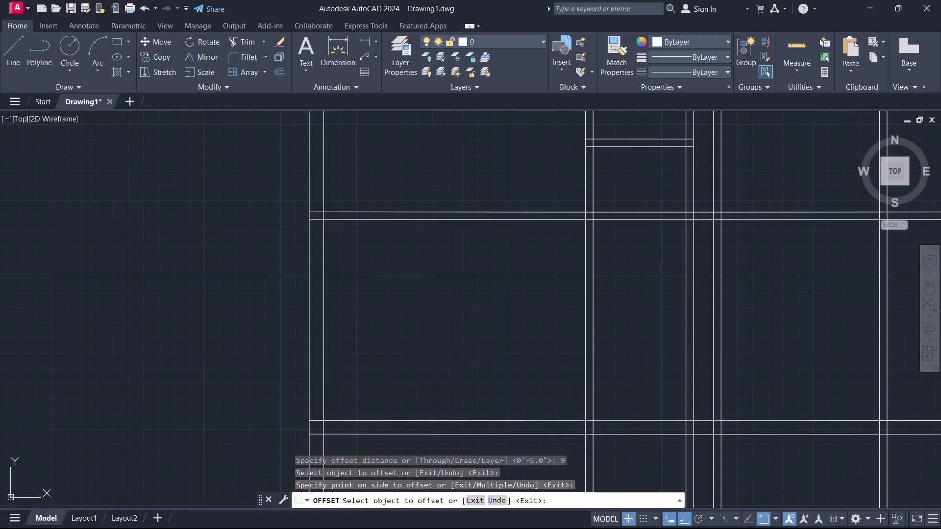
Trim the overhanging ends of the 9" horizontal wall's two lines beyond the outer left wall.
scroll(313, 366, down, 1)
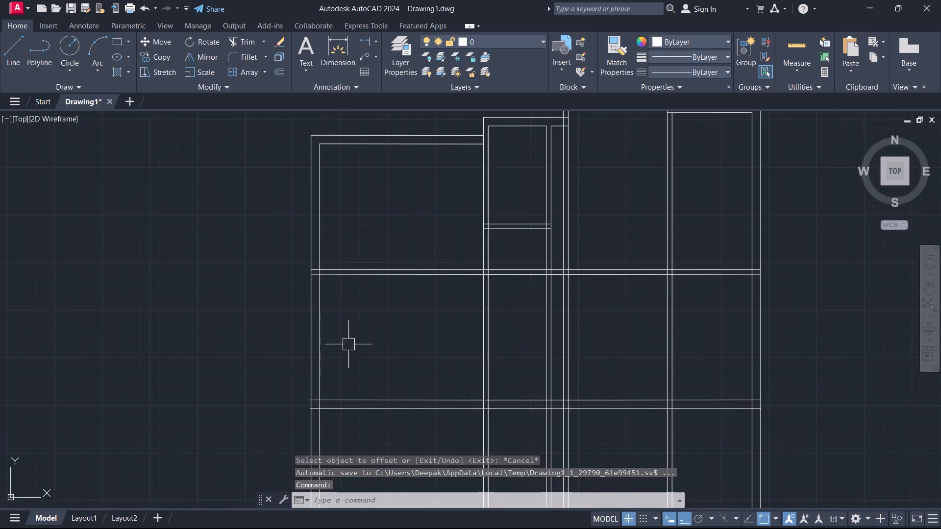
middle_drag(416, 288, 422, 282)
scroll(361, 388, up, 2)
middle_drag(277, 400, 417, 247)
scroll(416, 247, up, 4)
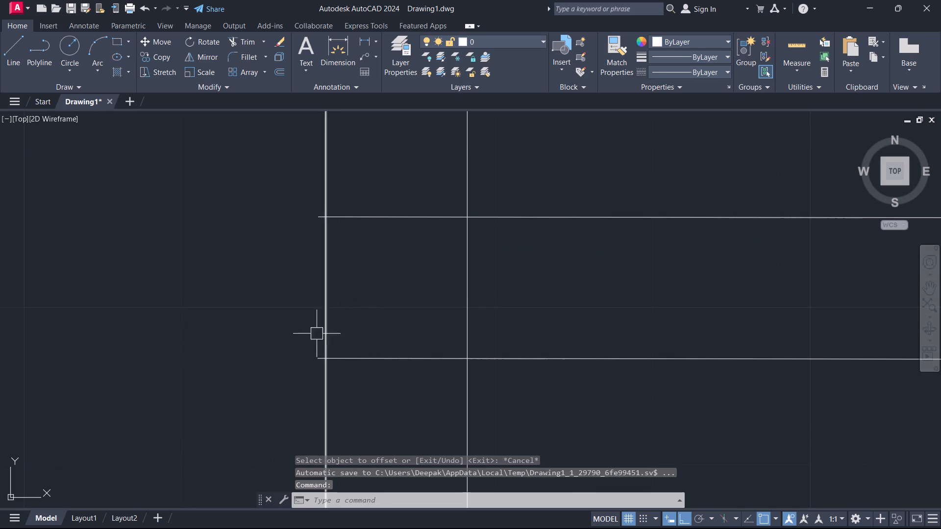
key(t)
key(r)
key(space)
click(315, 364)
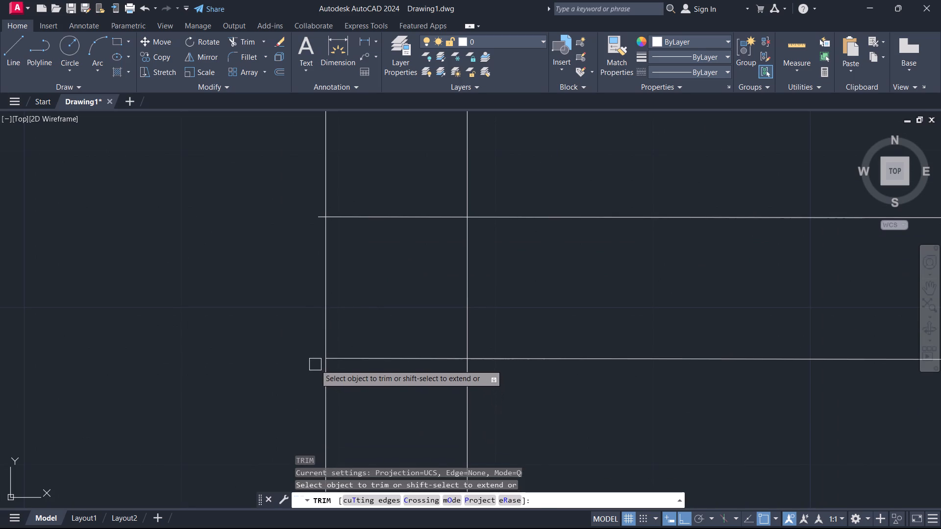
click(314, 216)
scroll(354, 332, down, 2)
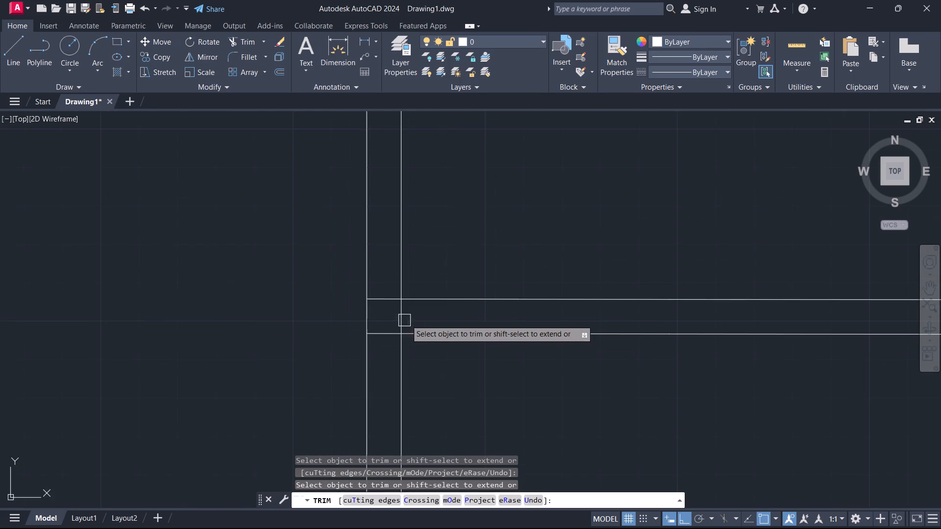
scroll(406, 320, down, 2)
scroll(450, 374, down, 2)
middle_drag(450, 374, 476, 312)
click(490, 350)
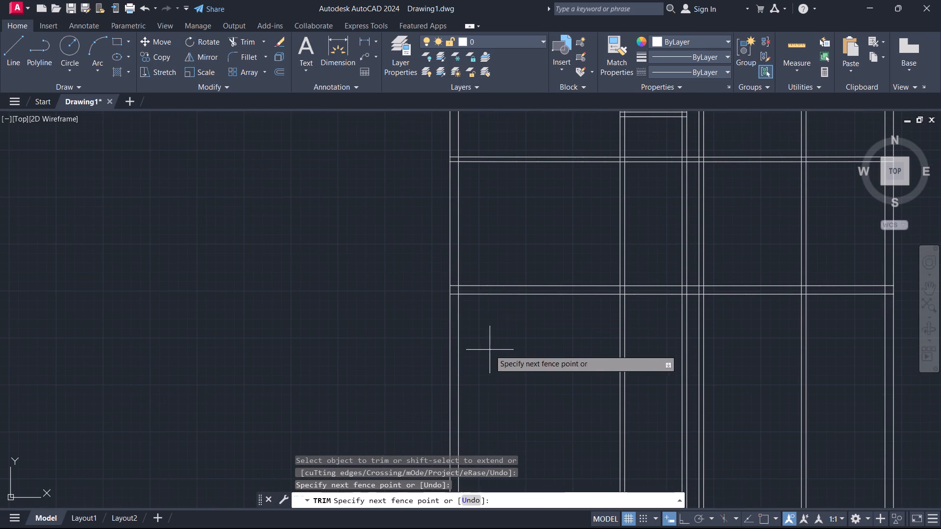
key(Escape)
Trim the three left interior partitions' line pairs between the 5" and 9" horizontal walls.
scroll(554, 346, down, 3)
middle_drag(554, 344, 397, 343)
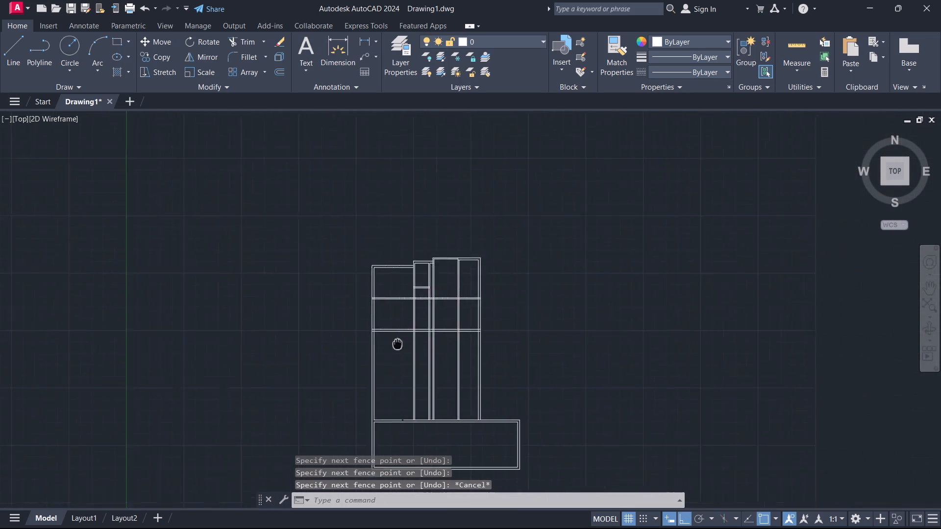
middle_drag(397, 343, 364, 349)
scroll(367, 348, up, 1)
scroll(396, 308, up, 1)
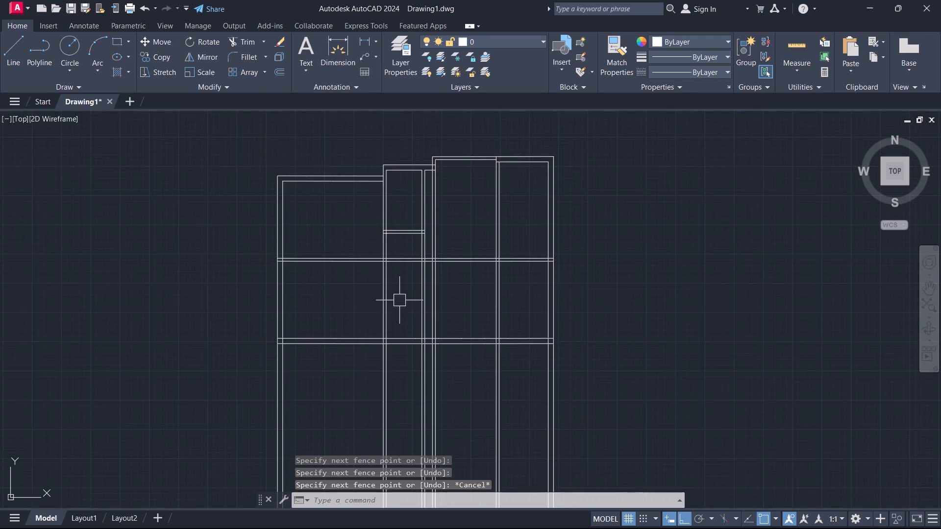
scroll(399, 300, up, 1)
middle_drag(400, 299, 394, 329)
key(t)
text(r)
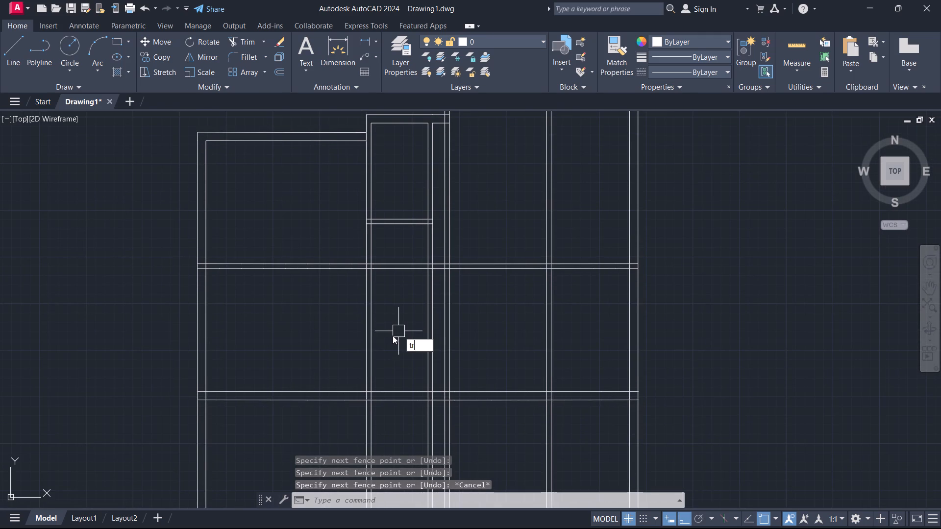
key(space)
click(481, 313)
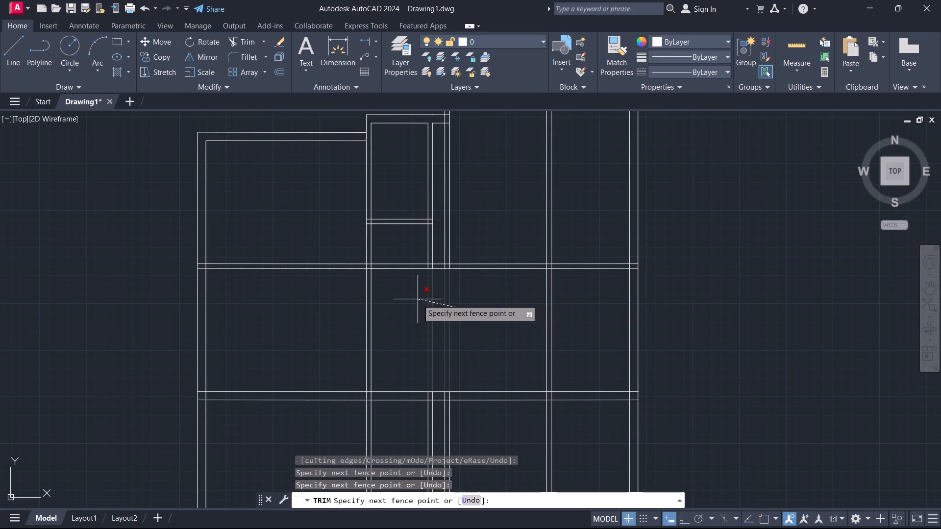
click(418, 299)
drag(461, 319, 446, 319)
click(299, 318)
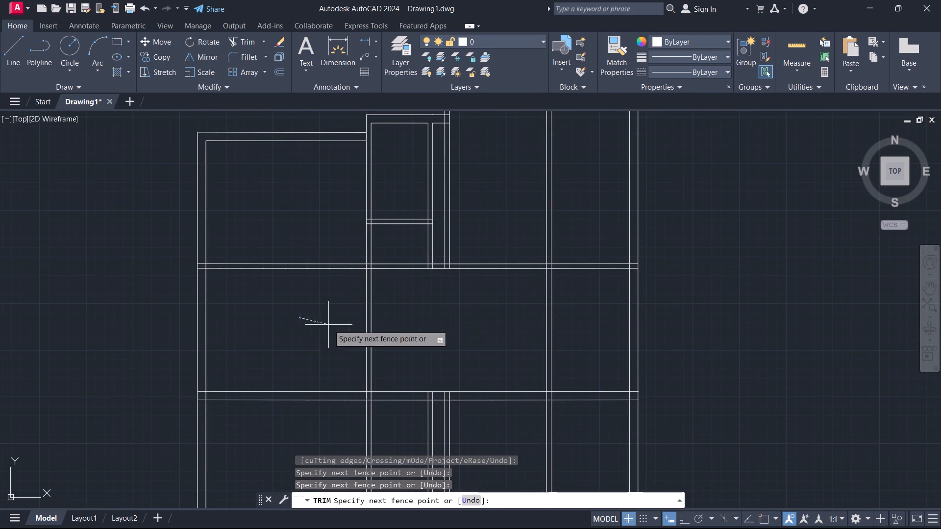
click(471, 313)
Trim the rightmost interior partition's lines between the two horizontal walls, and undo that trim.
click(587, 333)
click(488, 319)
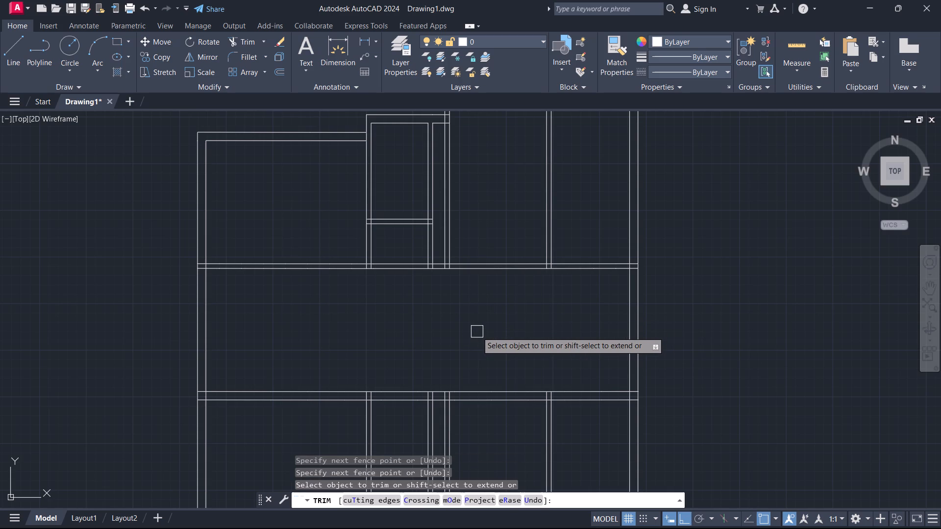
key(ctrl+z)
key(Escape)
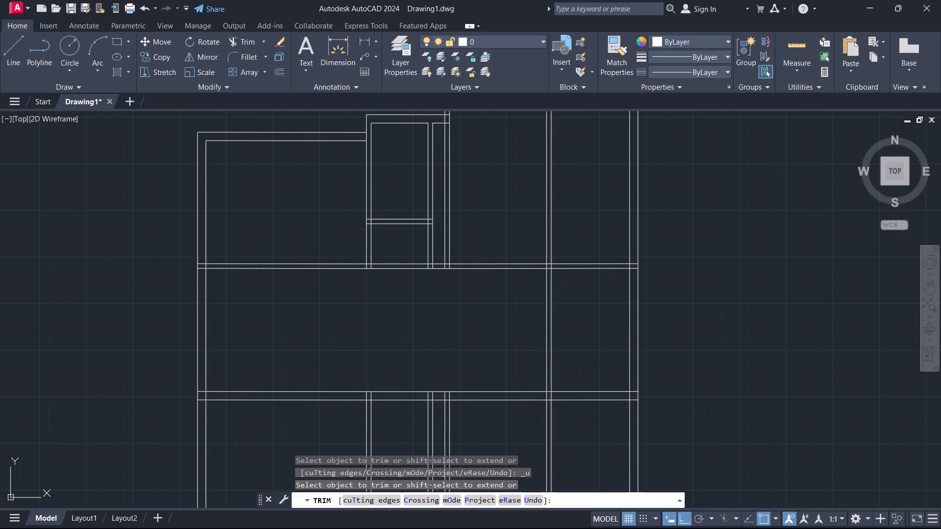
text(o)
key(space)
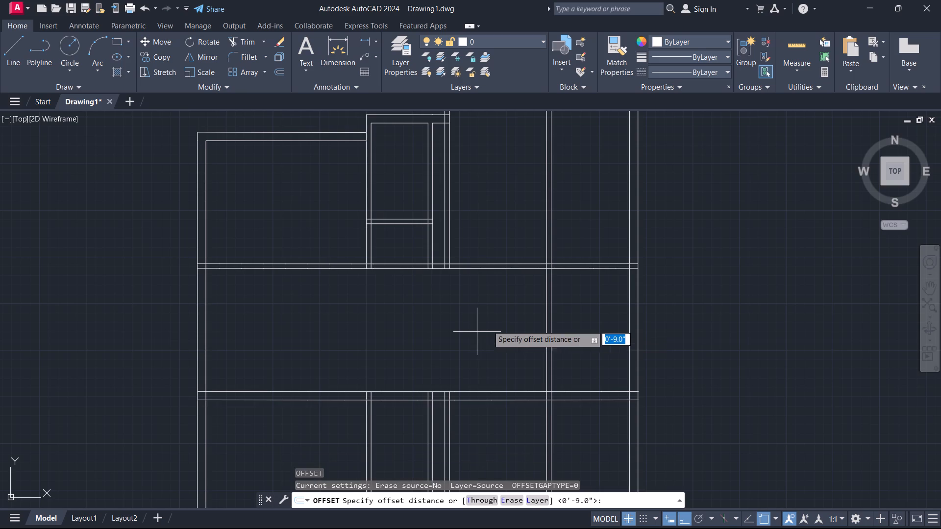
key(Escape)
Trim the rightmost interior partition's right line where it crosses the 5" horizontal wall.
scroll(584, 266, up, 2)
text(tr)
key(space)
scroll(450, 250, up, 2)
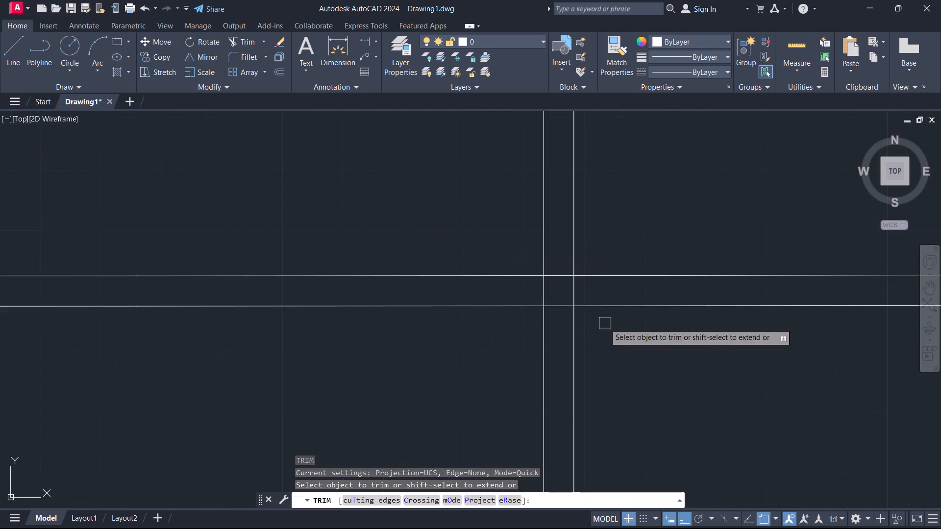
drag(607, 291, 602, 289)
click(572, 291)
key(Escape)
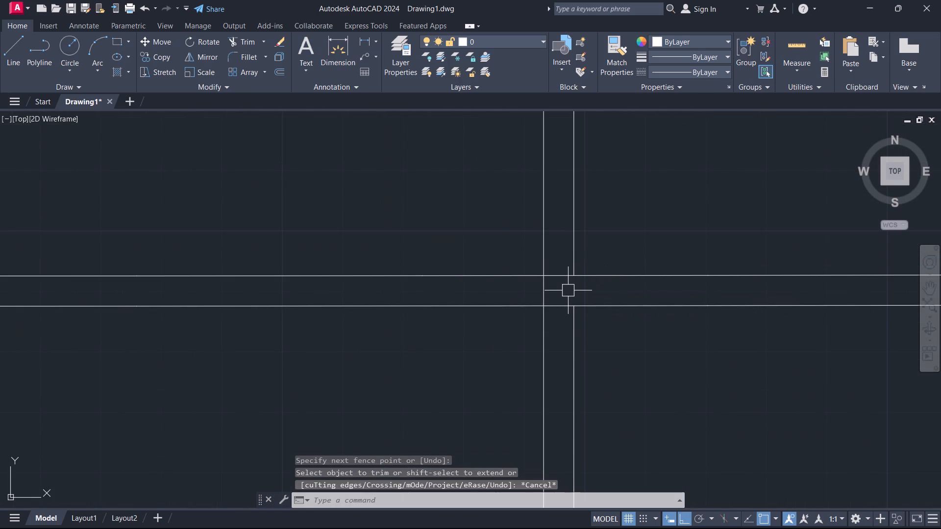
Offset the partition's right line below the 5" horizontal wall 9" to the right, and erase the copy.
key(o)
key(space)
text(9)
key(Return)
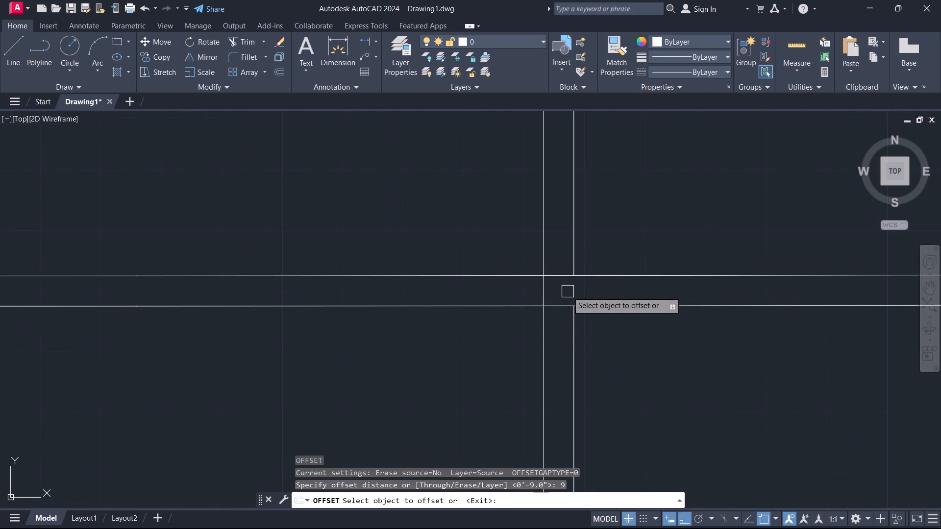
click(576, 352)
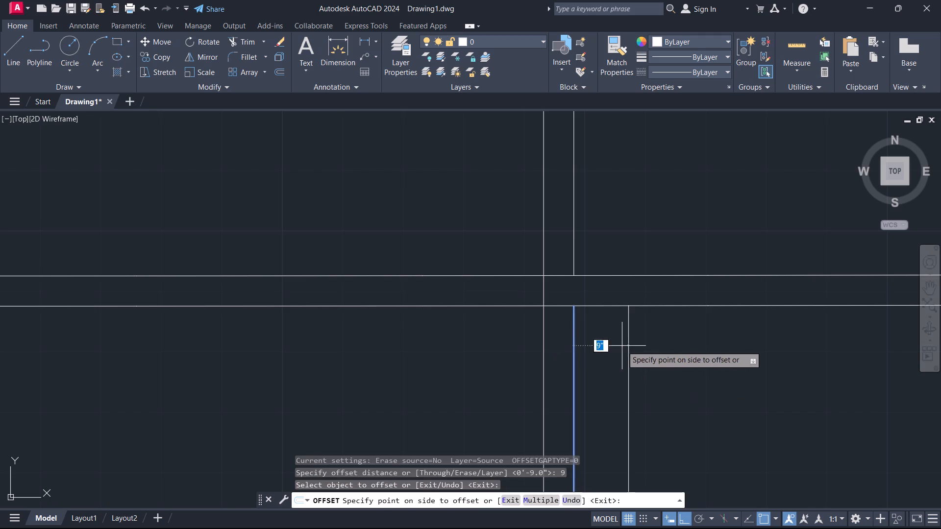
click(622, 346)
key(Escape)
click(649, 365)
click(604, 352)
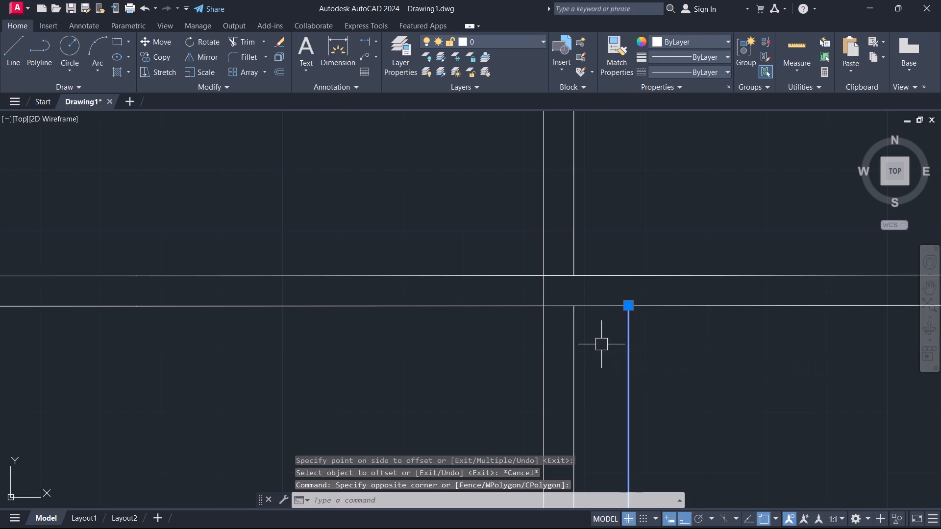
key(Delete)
Offset the rightmost interior partition's left line 9" to the right.
key(o)
key(space)
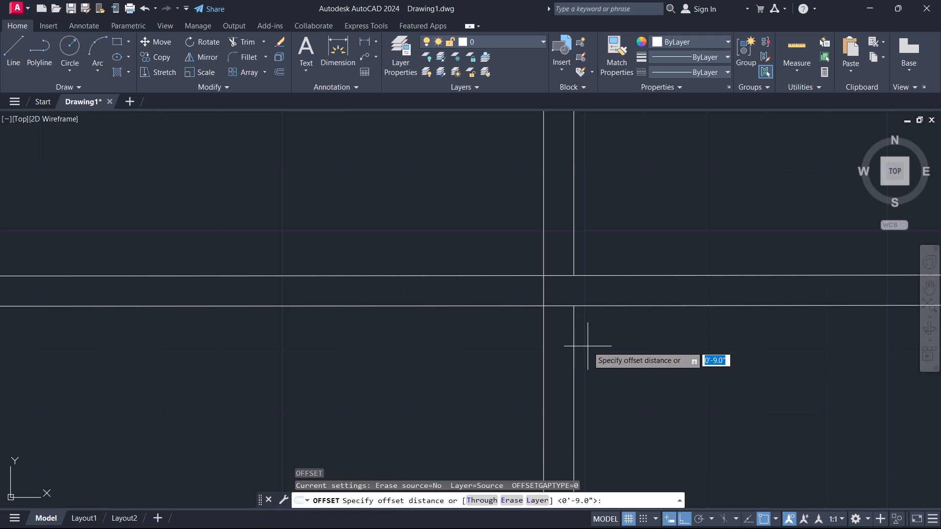
key(9)
key(Return)
scroll(588, 347, up, 1)
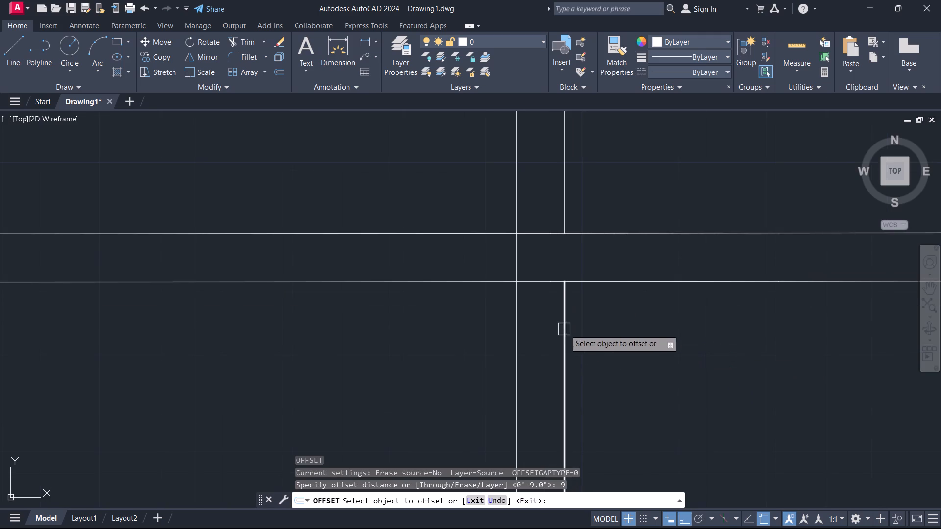
click(514, 388)
click(561, 382)
key(Escape)
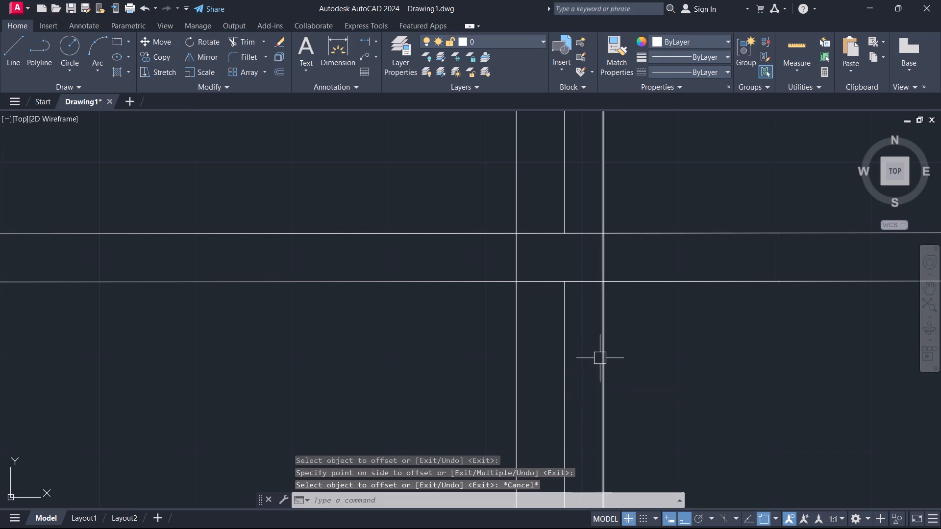
Trim the 9" offset line where it crosses the 5" horizontal wall.
key(t)
key(r)
key(space)
click(628, 253)
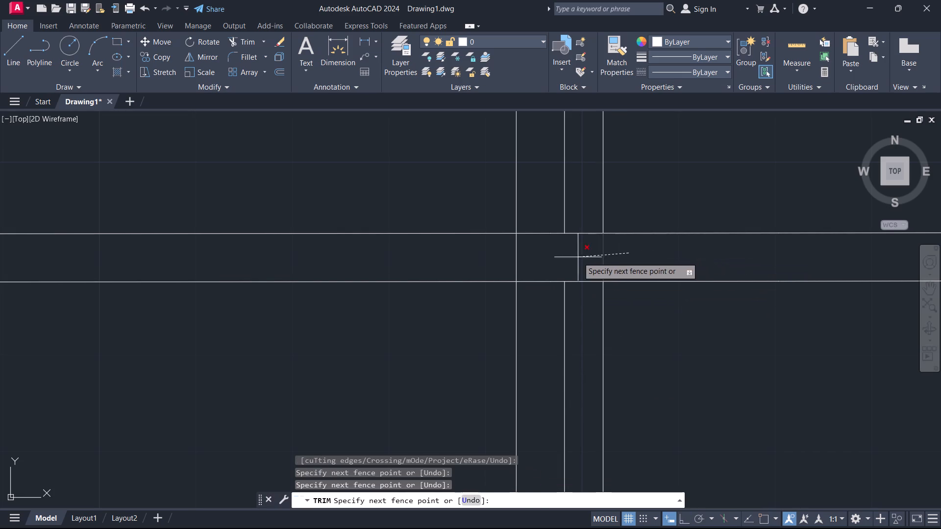
click(578, 257)
drag(631, 181, 621, 174)
click(588, 149)
key(Escape)
Erase the part of the 9" offset line above the 5" horizontal wall.
drag(631, 187, 630, 187)
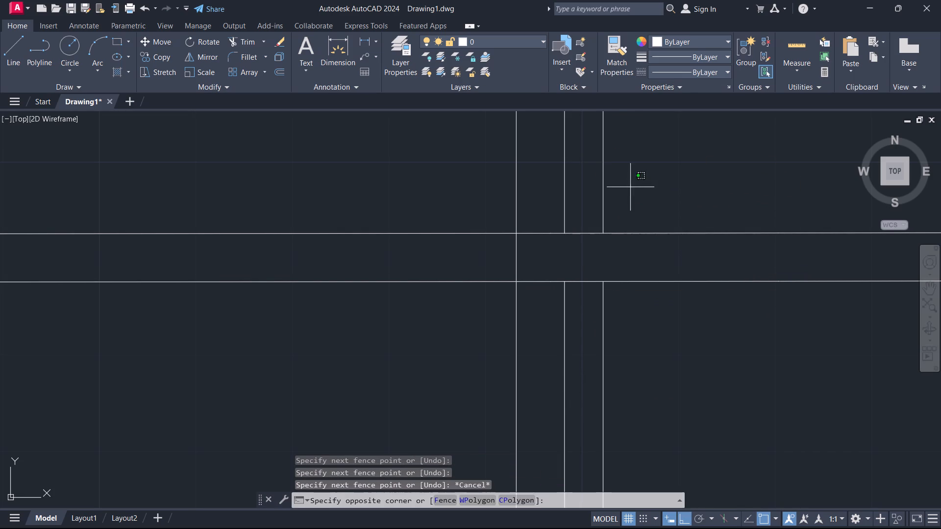
drag(630, 187, 624, 184)
click(595, 162)
key(Delete)
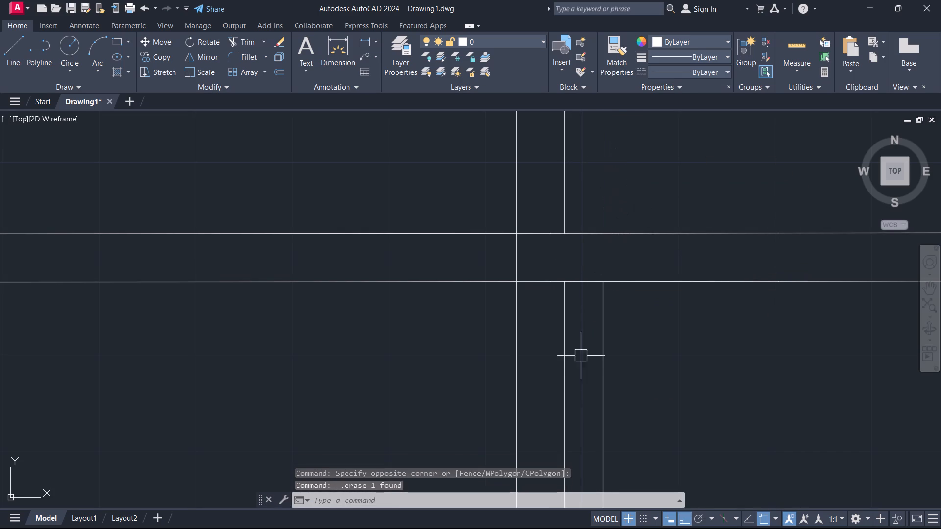
Erase the rightmost interior partition's former right line below the 5" horizontal wall, keeping the 9" offset line.
click(587, 367)
click(547, 344)
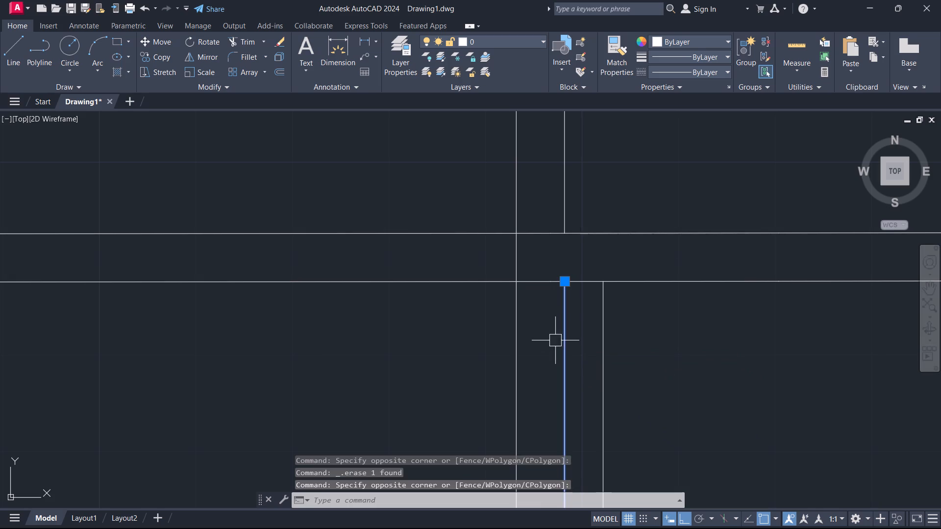
key(Delete)
Trim off the right exterior wall and rightmost partition lines that run below the lower 9" horizontal wall.
scroll(573, 344, down, 7)
scroll(582, 380, up, 2)
middle_drag(582, 382, 600, 305)
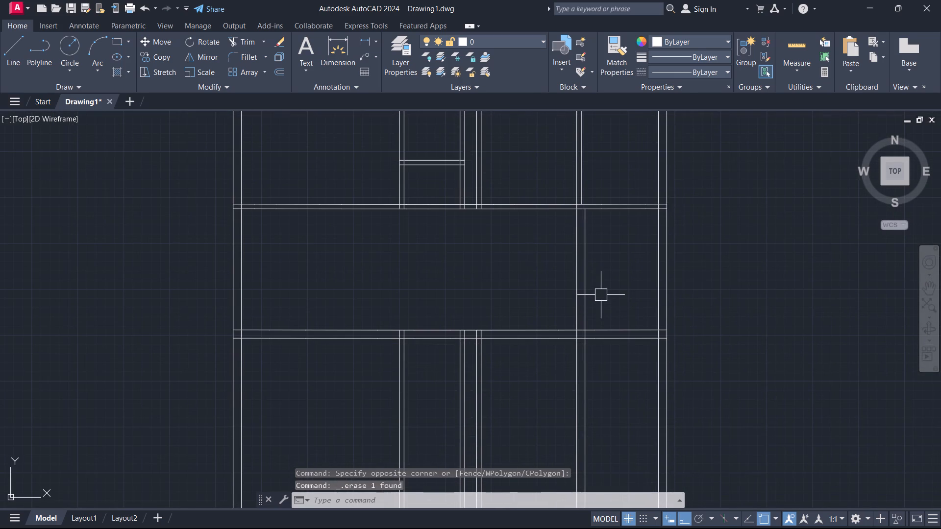
text(tr)
key(space)
scroll(613, 436, down, 2)
middle_drag(617, 428, 672, 371)
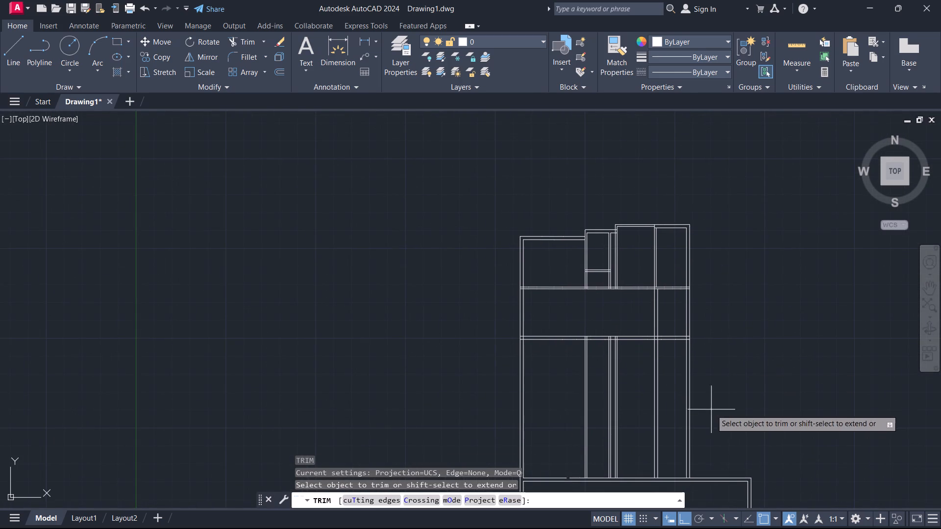
click(711, 409)
click(645, 412)
scroll(687, 437, down, 1)
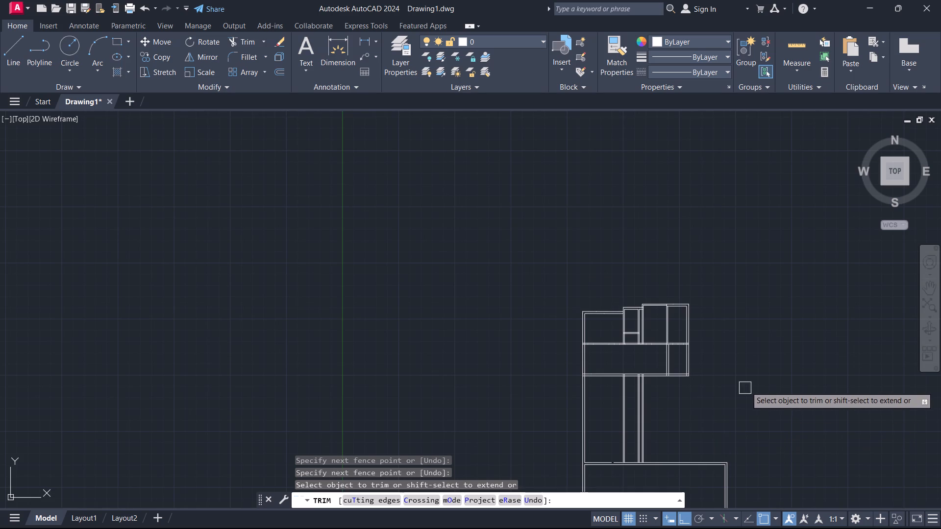
key(Escape)
Erase the double-line rectangle at the bottom end of the plan.
click(561, 435)
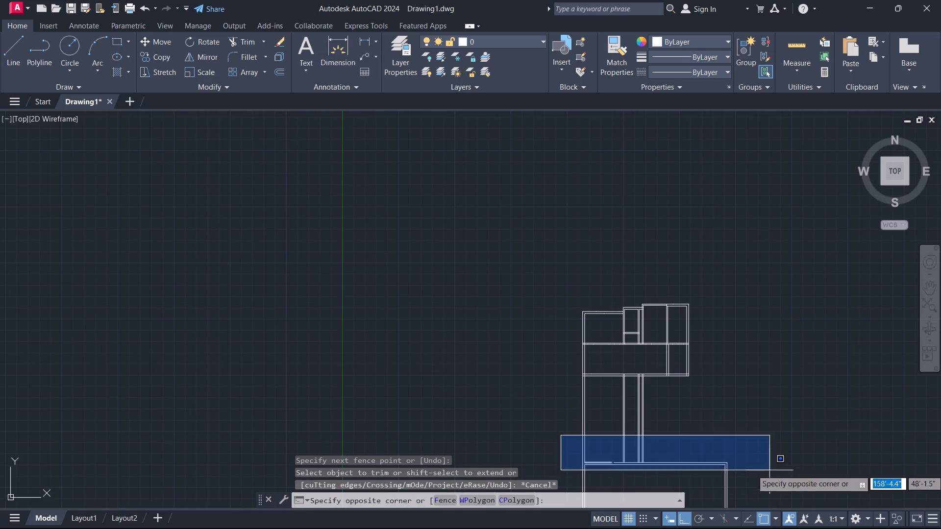
middle_drag(796, 459, 762, 361)
click(764, 434)
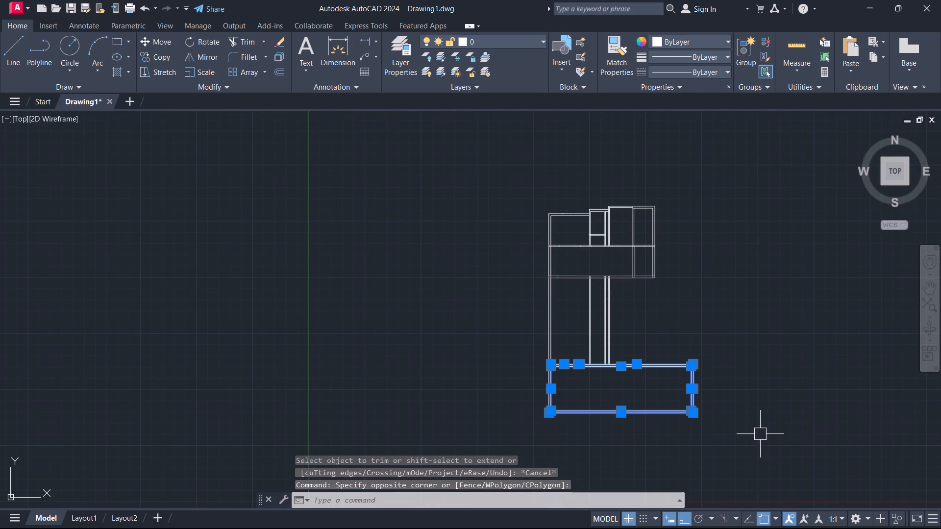
key(Delete)
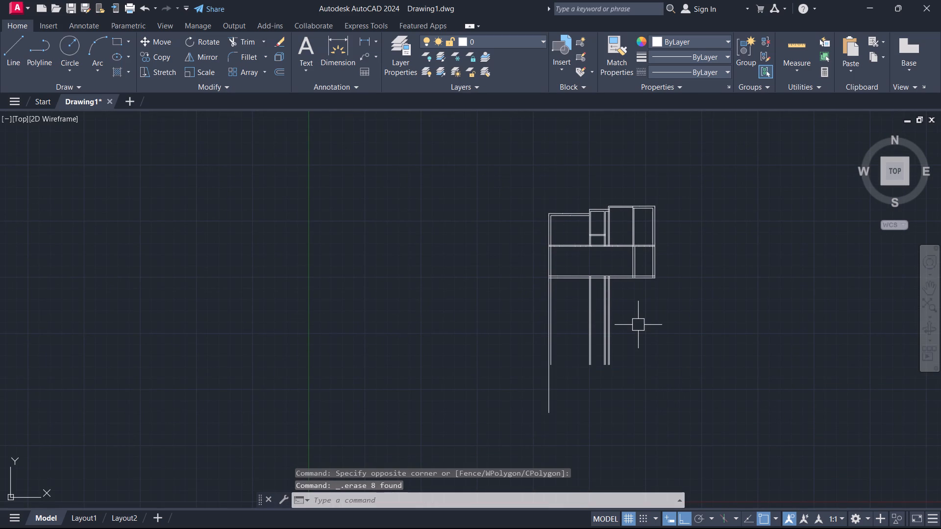
Trim off the remaining interior partition lines and left exterior wall lines below the lower 9" horizontal wall.
text(tr)
key(space)
click(638, 324)
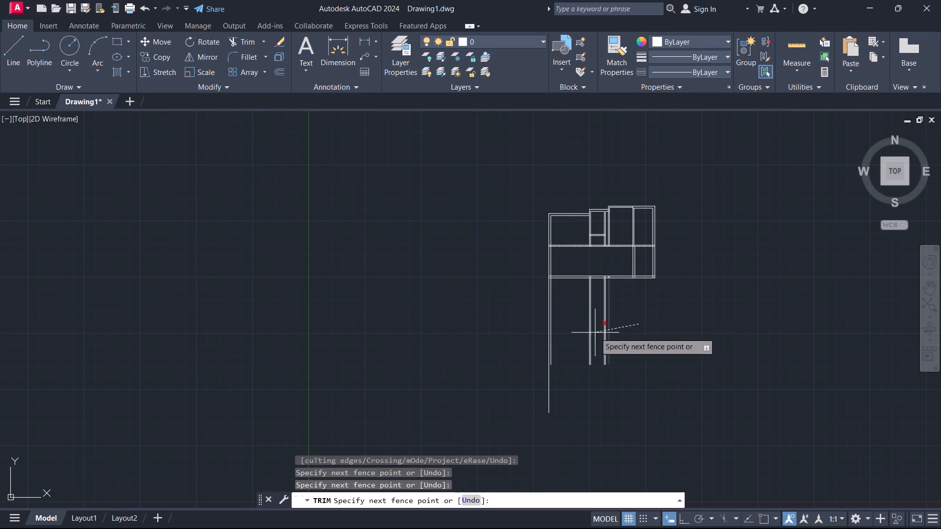
click(517, 336)
scroll(579, 298, up, 2)
middle_drag(640, 268, 579, 343)
scroll(640, 267, up, 1)
key(Escape)
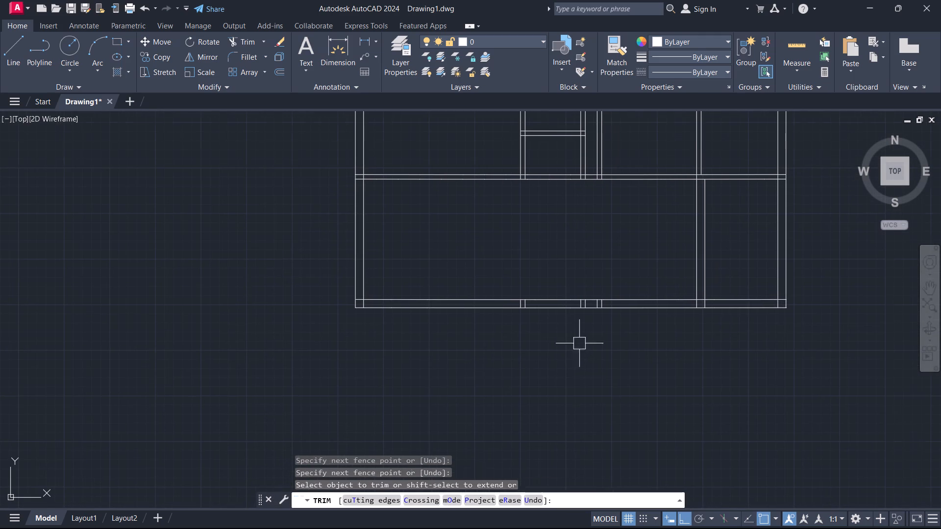
Erase the six short partition stubs left inside the lower 9" horizontal wall.
drag(491, 284, 512, 294)
click(642, 346)
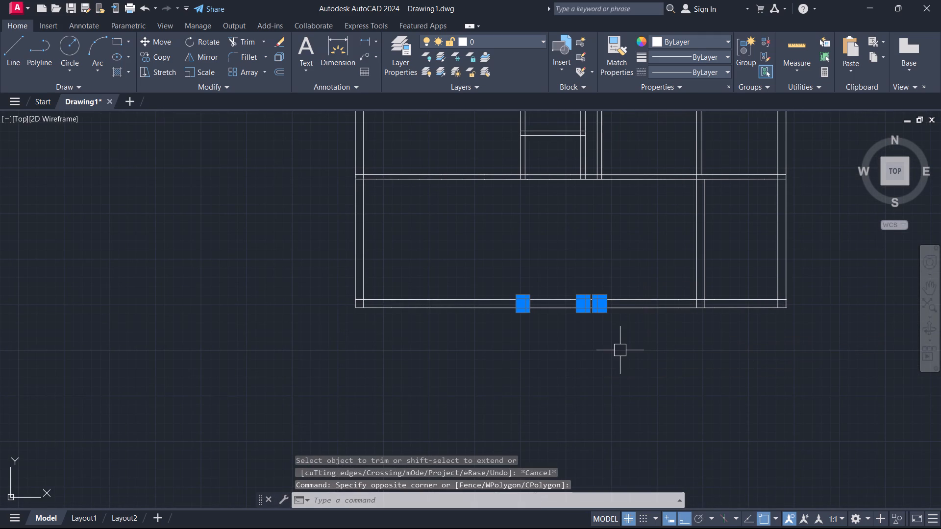
key(Delete)
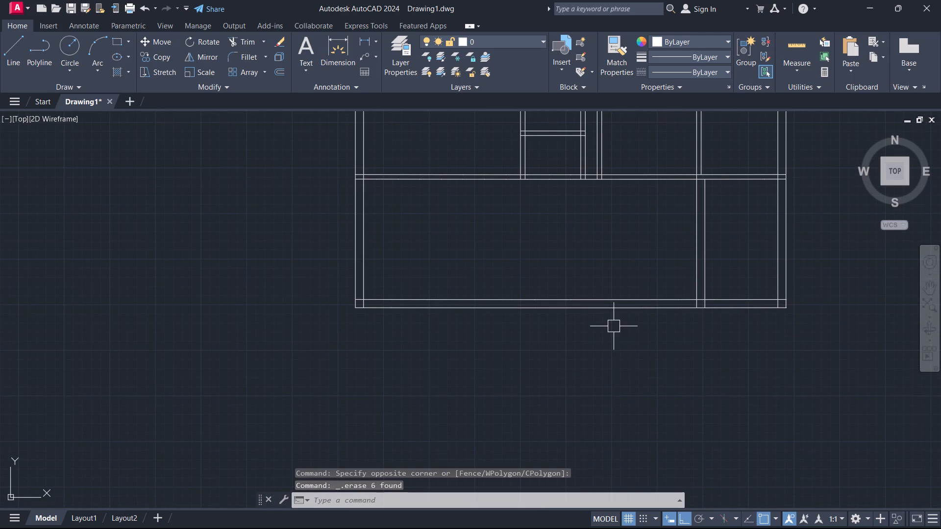
Offset the left exterior wall's inner line 11' to the right.
middle_drag(625, 235, 664, 295)
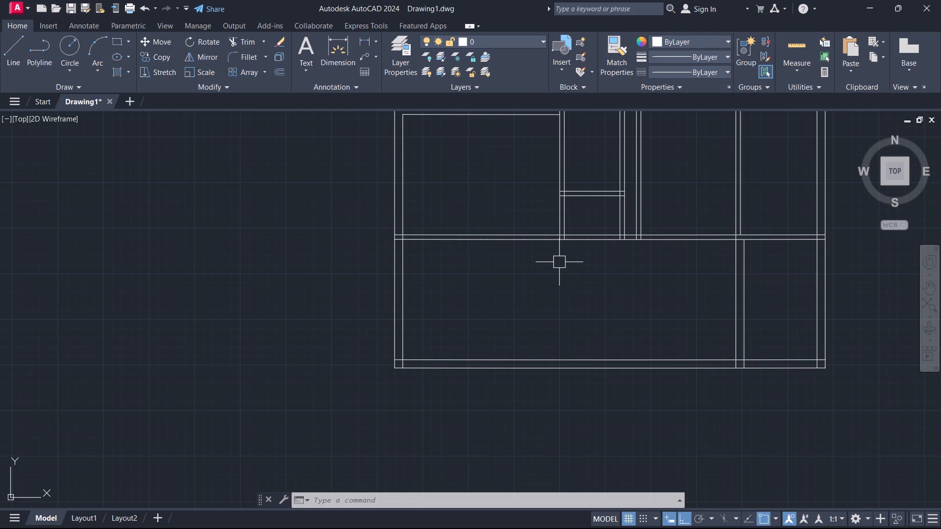
middle_drag(548, 260, 584, 312)
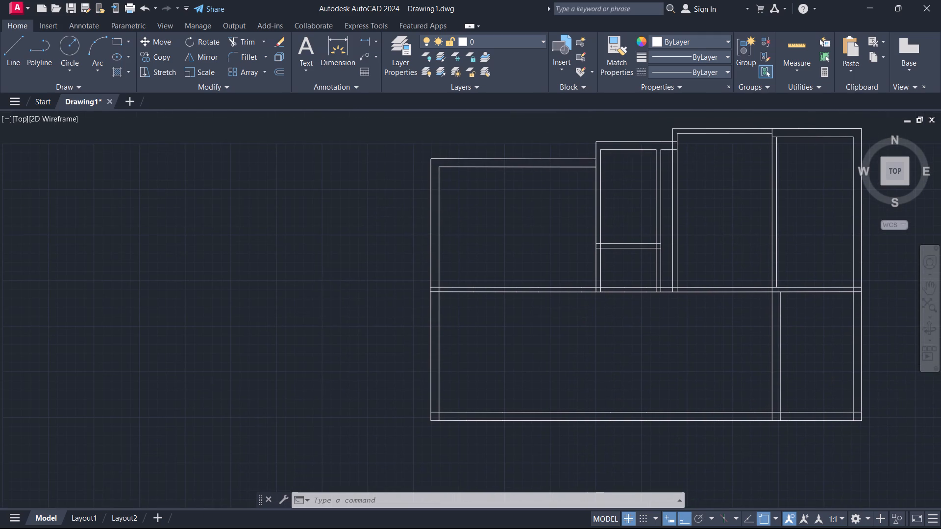
key(o)
key(space)
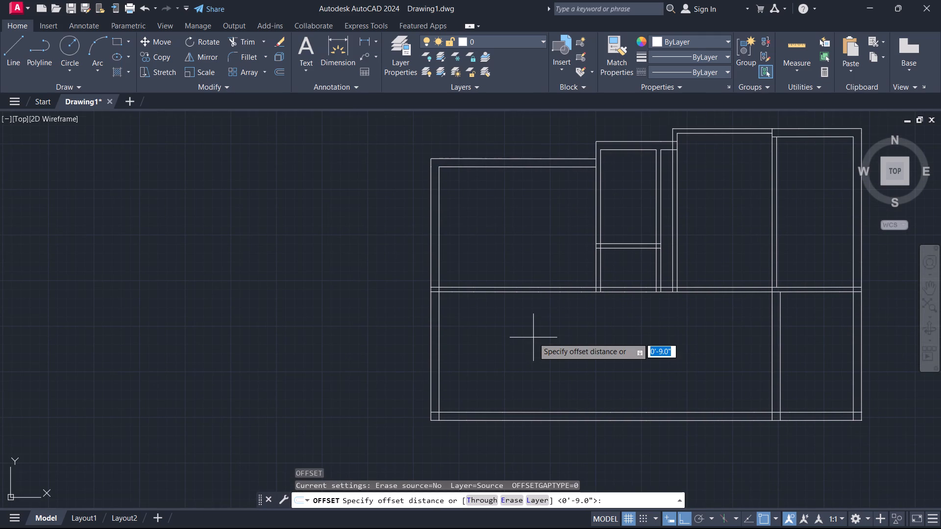
text(11)
key(apostrophe)
key(Return)
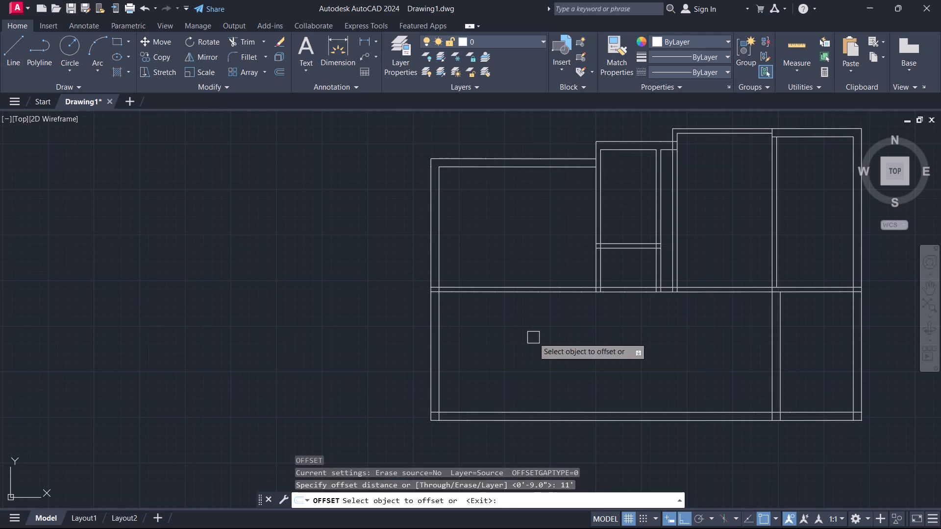
click(445, 328)
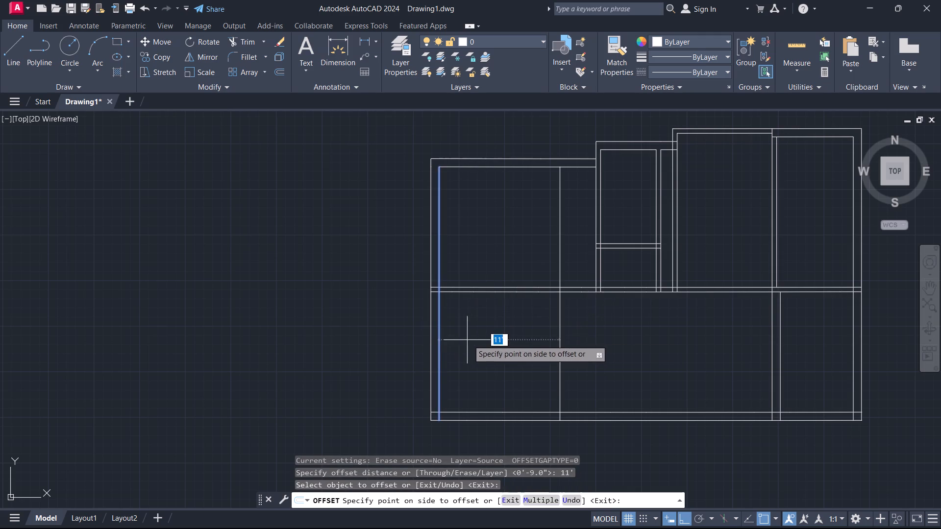
click(497, 338)
key(Escape)
Trim the crossing lines where the 5" horizontal wall meets the left exterior wall to open the junction.
scroll(475, 288, up, 3)
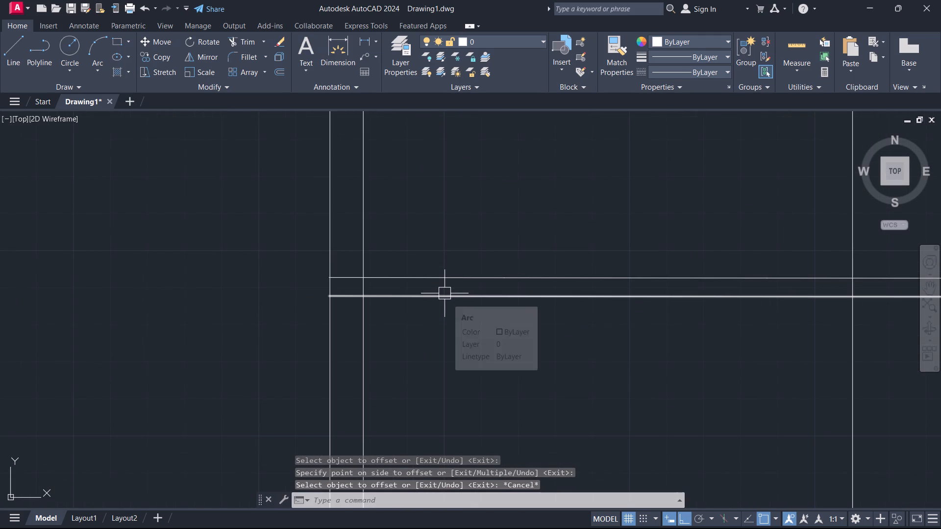
text(tr)
key(space)
scroll(341, 290, up, 3)
click(393, 276)
click(477, 276)
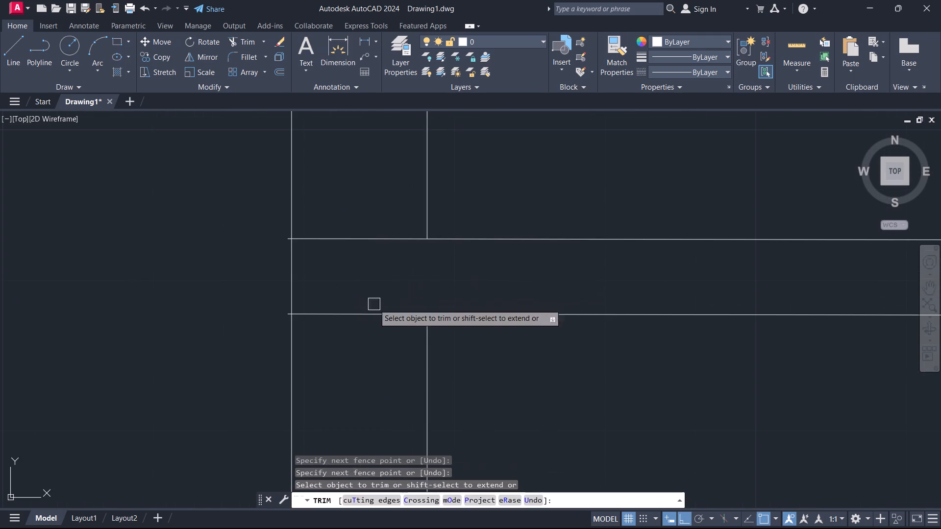
click(343, 342)
click(340, 173)
scroll(288, 234, up, 1)
key(Escape)
Erase the two short horizontal stubs on the left exterior wall's outer line at the 5" wall junction.
drag(259, 208, 273, 255)
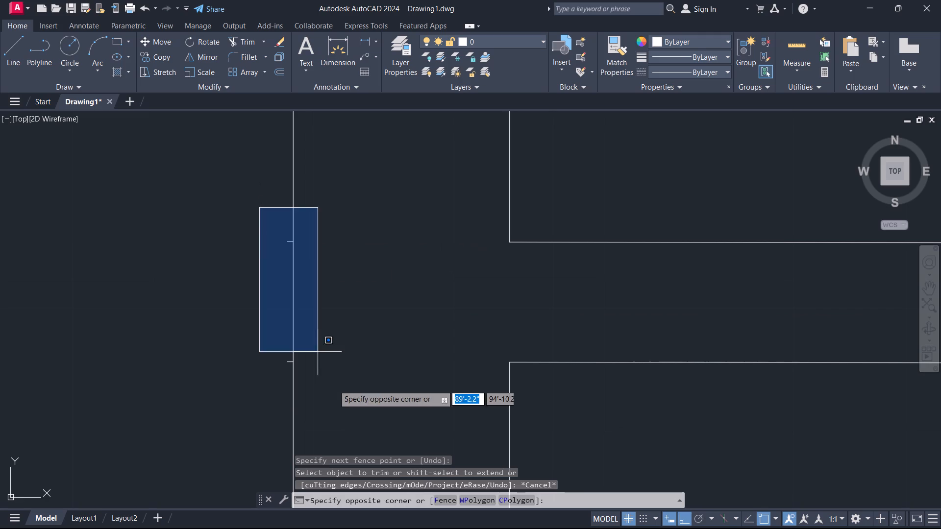
click(341, 412)
key(Delete)
Trim away the 11' offset line above the 5" horizontal wall.
scroll(388, 385, down, 6)
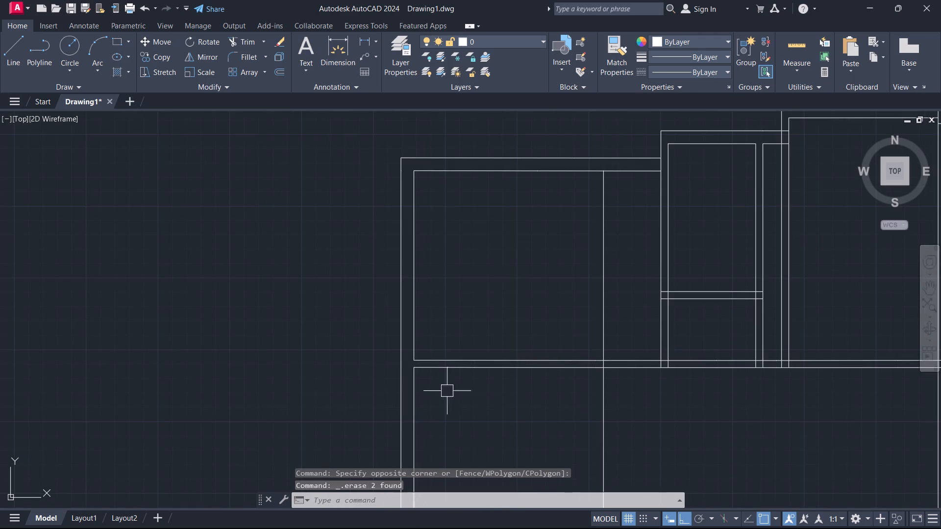
middle_drag(492, 408, 460, 327)
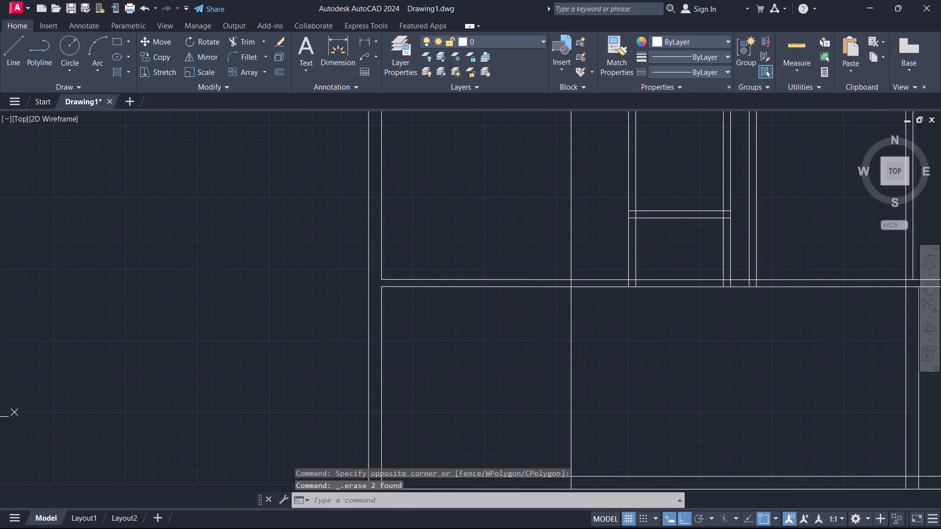
text(tr)
key(space)
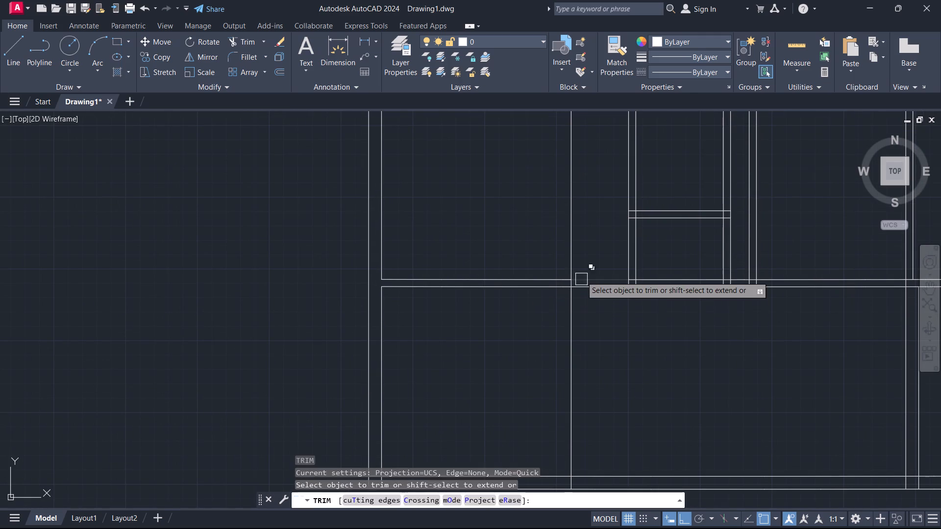
click(580, 254)
click(534, 238)
key(Escape)
Offset the trimmed vertical line below the 5" horizontal wall 5" to the right to form a partition.
text(o)
key(space)
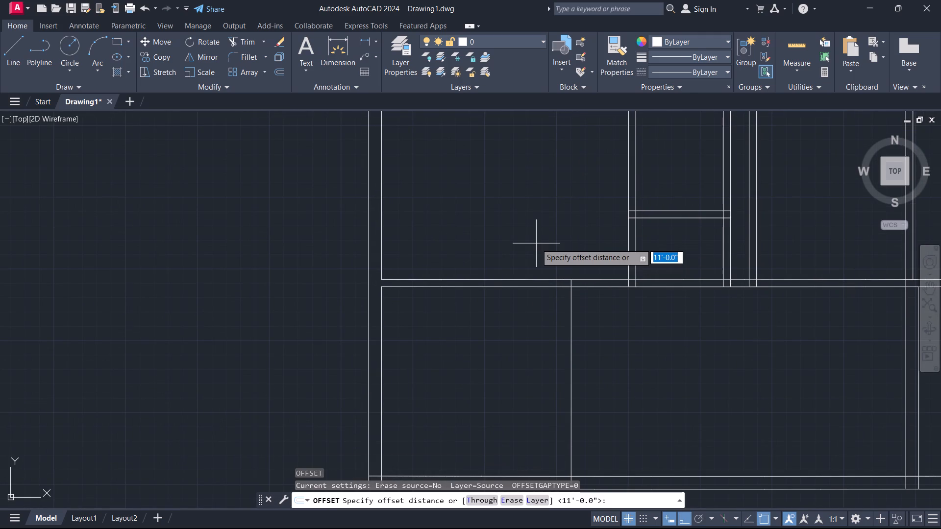
key(9)
key(BackSpace)
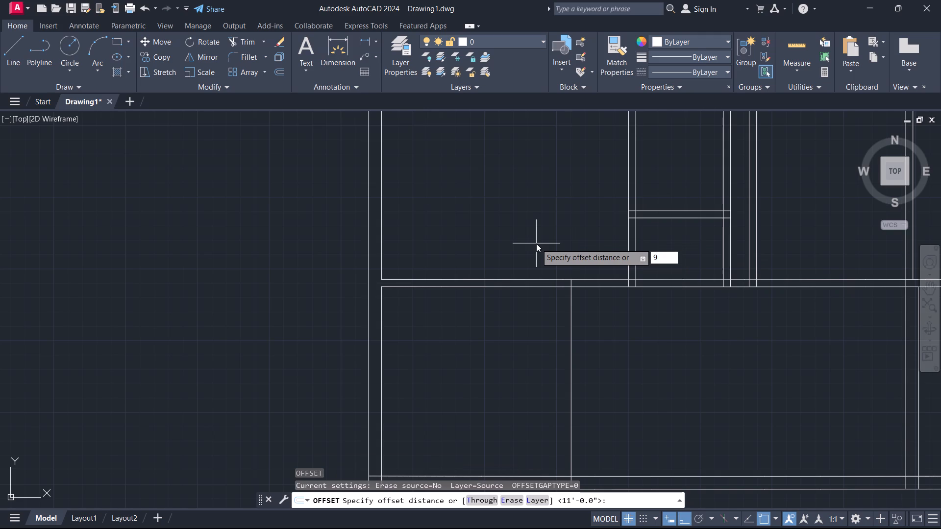
key(5)
key(Return)
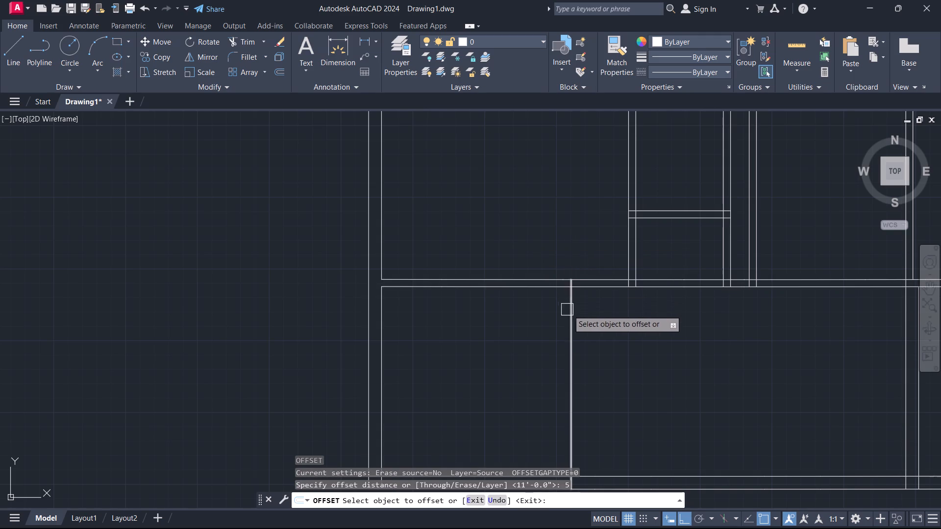
drag(569, 310, 575, 314)
click(592, 320)
key(Escape)
Measure the horizontal distance from the new partition's right line to the nearest upper partition on its right.
key(d)
text(i)
key(space)
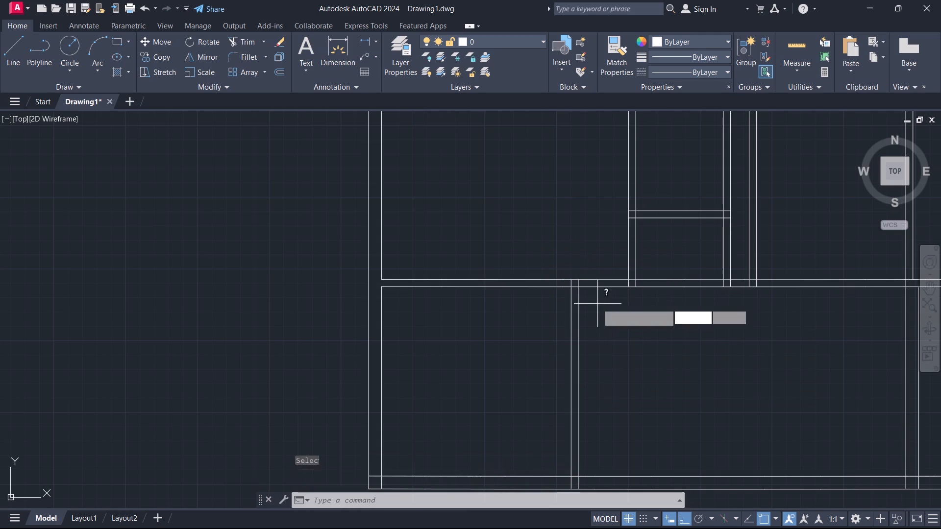
scroll(597, 304, up, 2)
click(556, 256)
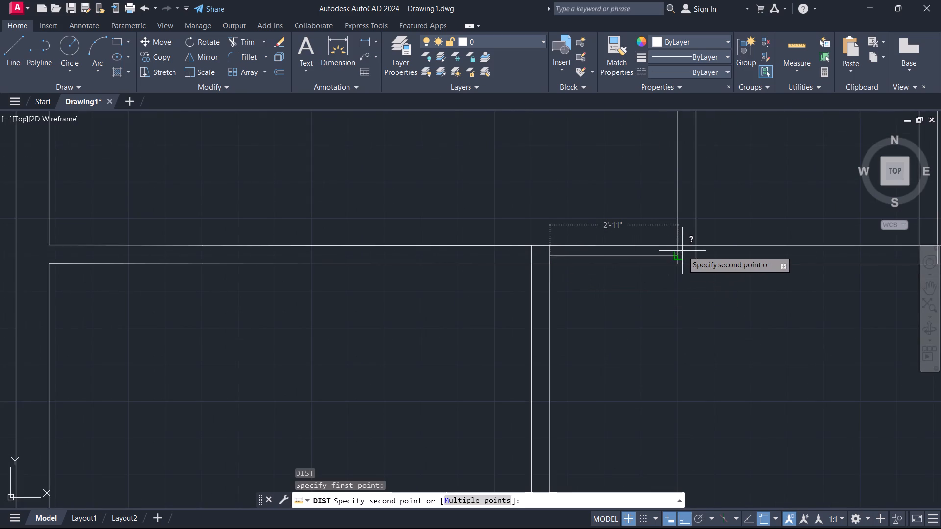
key(Escape)
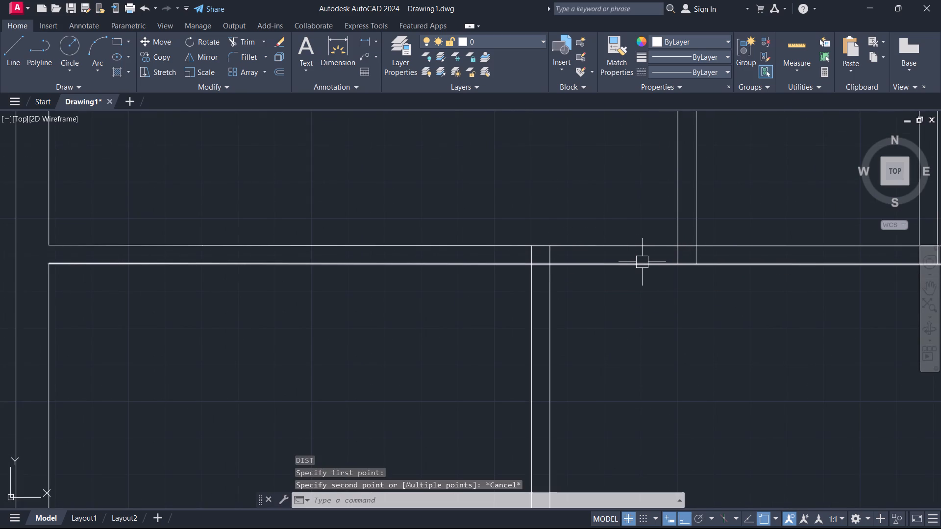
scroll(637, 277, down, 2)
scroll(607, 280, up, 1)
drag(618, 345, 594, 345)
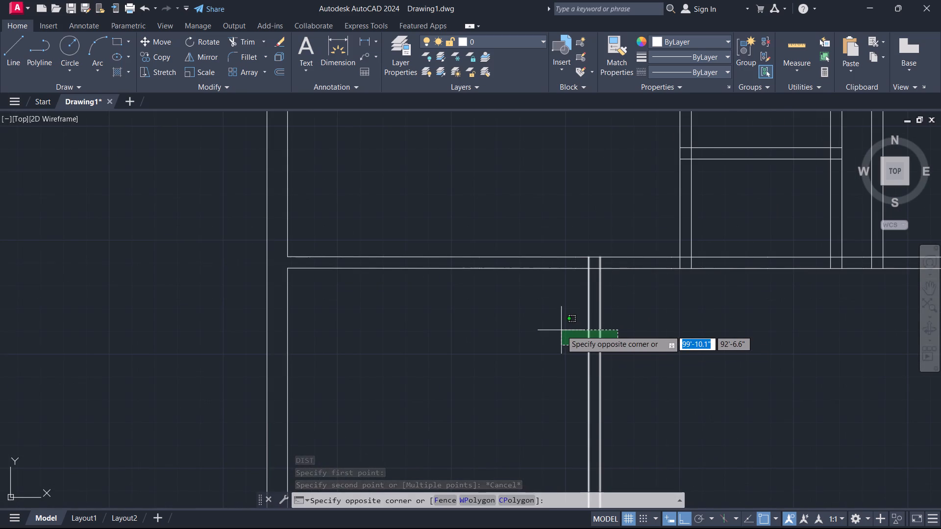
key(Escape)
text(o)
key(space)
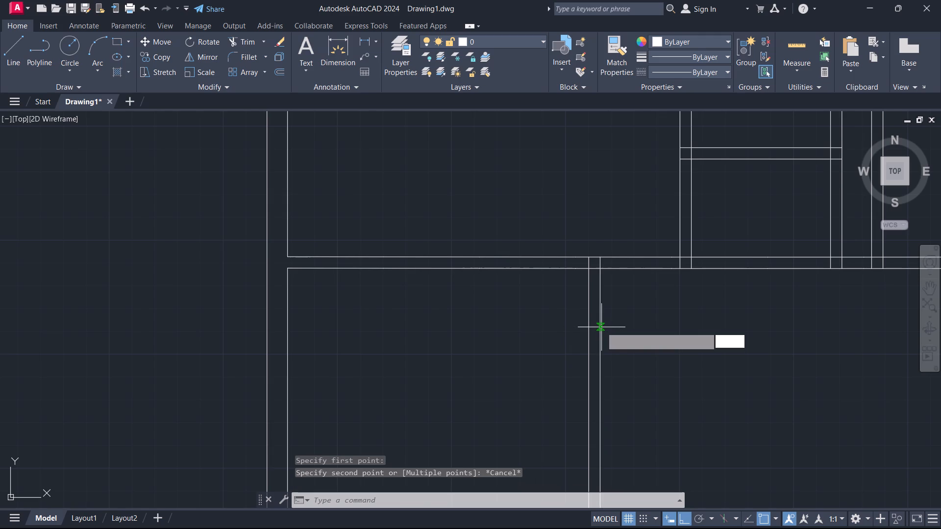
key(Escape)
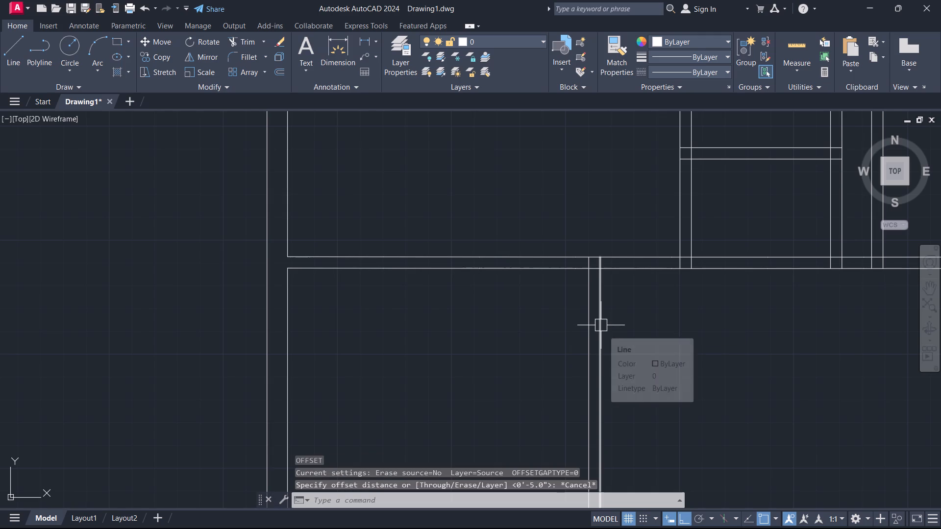
Measure the upper left room's width from the left exterior wall's inner line toward the adjacent partition.
key(d)
key(o)
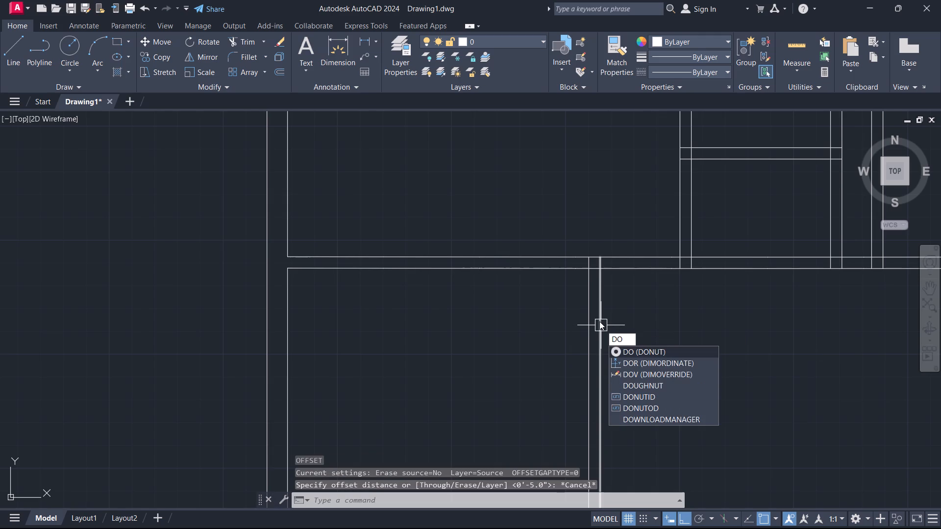
key(BackSpace)
text(i)
key(space)
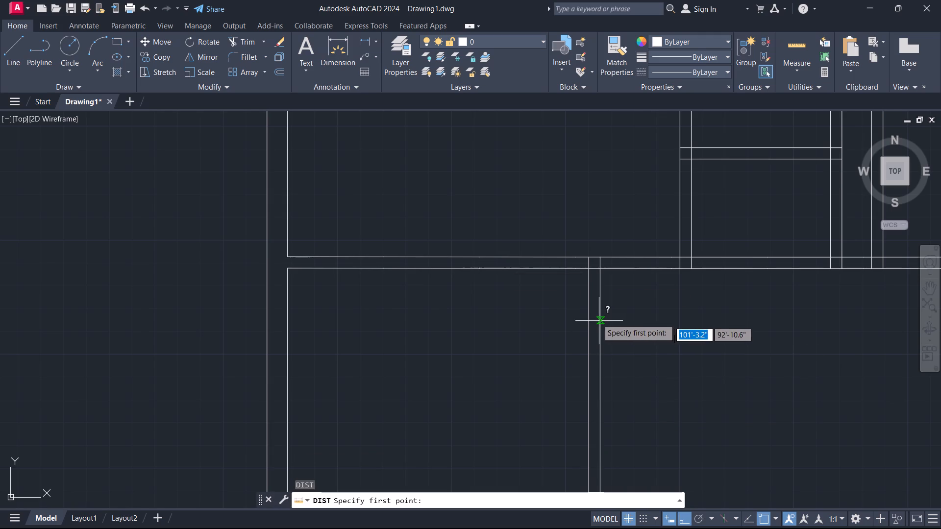
click(287, 211)
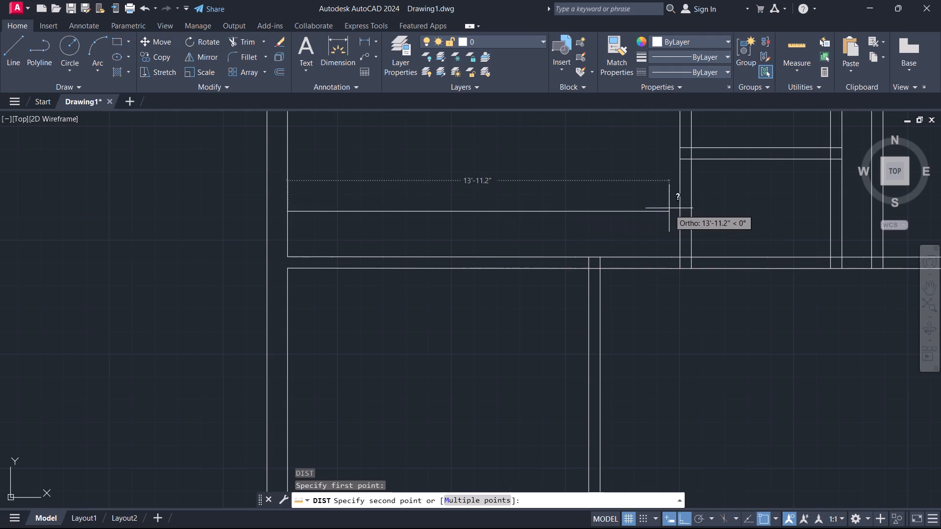
key(Escape)
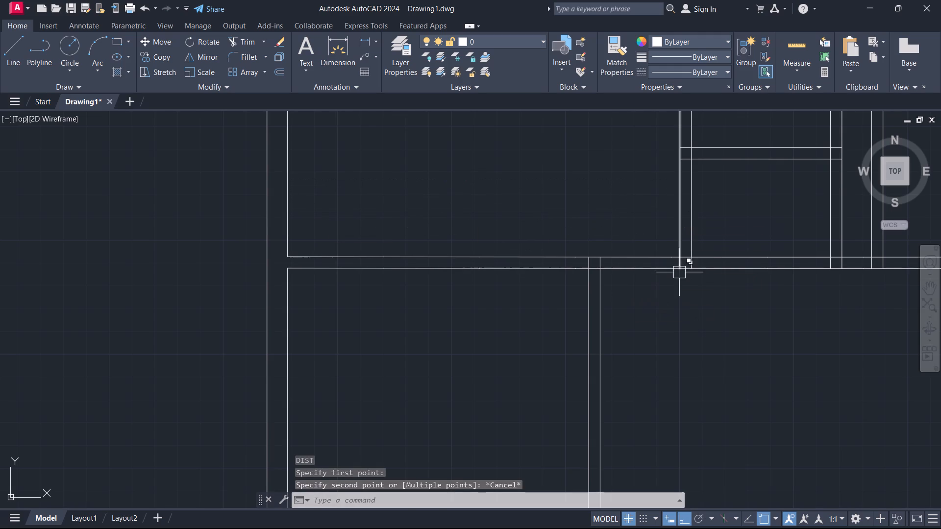
Offset the left line of the upper partition nearest the lower left room 3' to the left as a guide.
text(o 3')
key(Return)
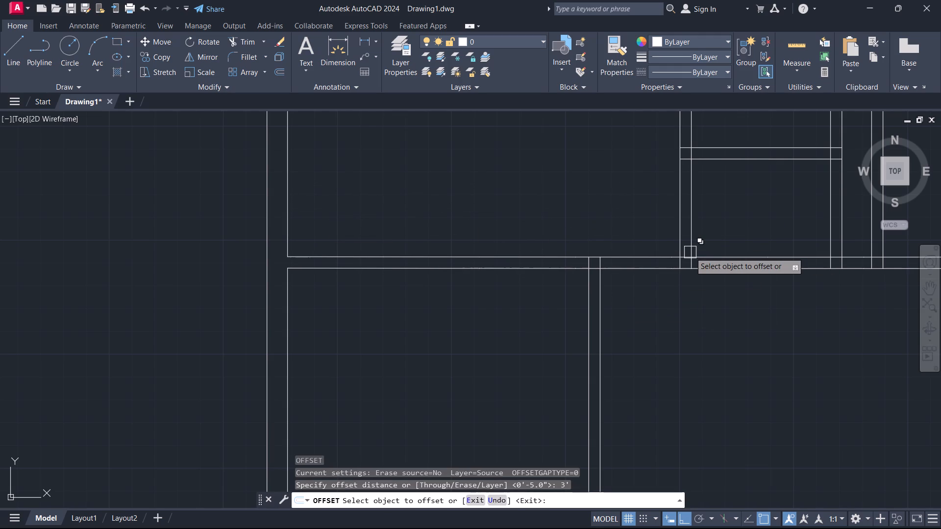
click(681, 235)
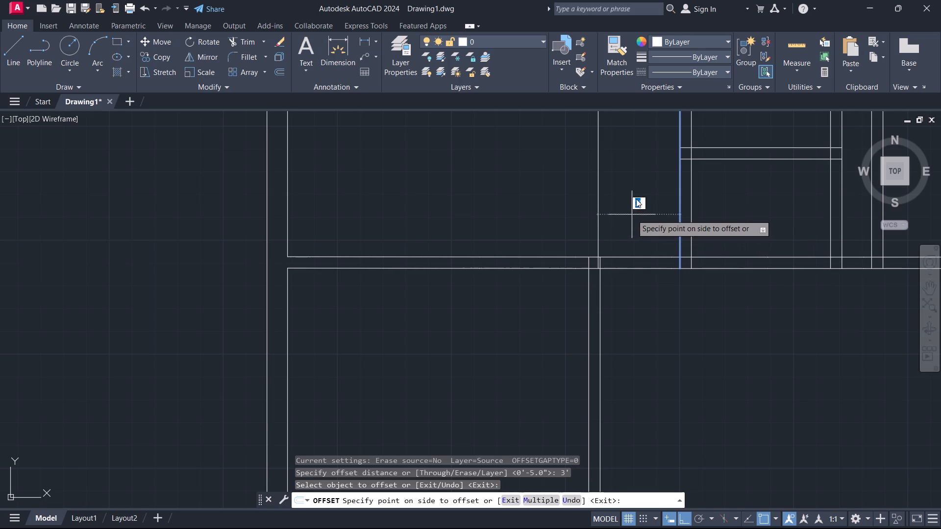
click(631, 199)
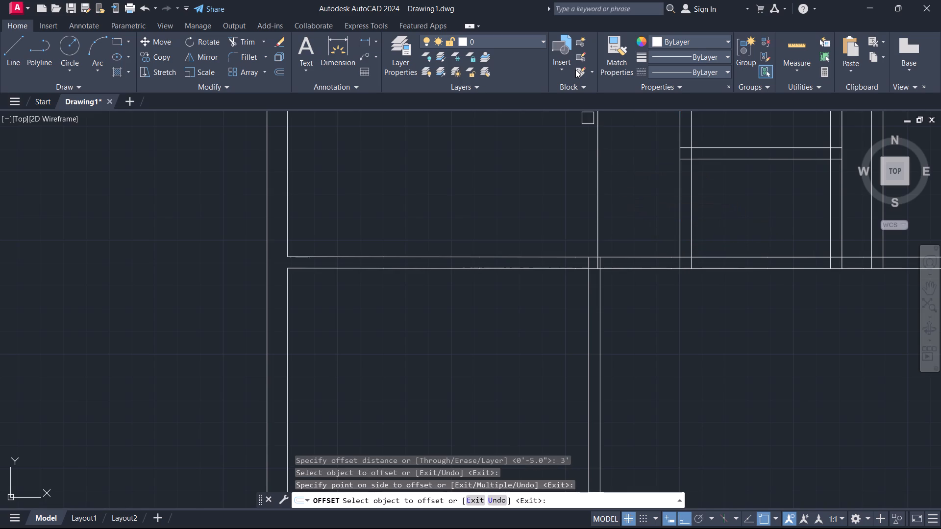
key(Escape)
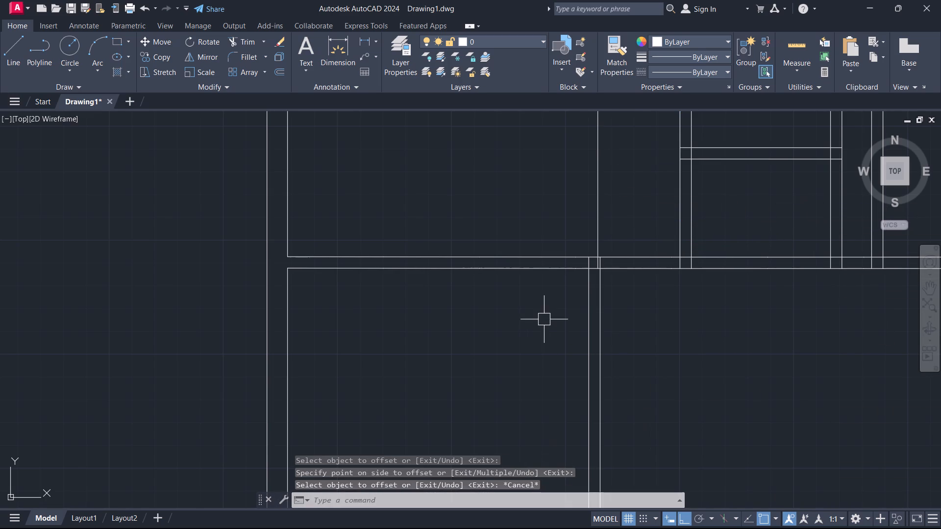
Move both lines of the lower left room's partition so its right line aligns with the 3' guide line.
drag(617, 306, 612, 303)
click(568, 285)
key(m)
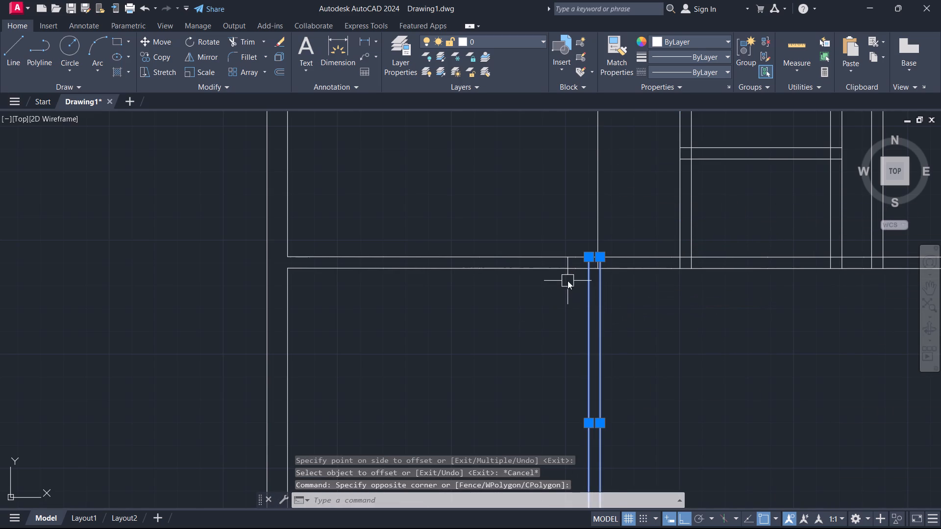
scroll(568, 281, up, 2)
key(space)
scroll(697, 222, up, 2)
click(578, 221)
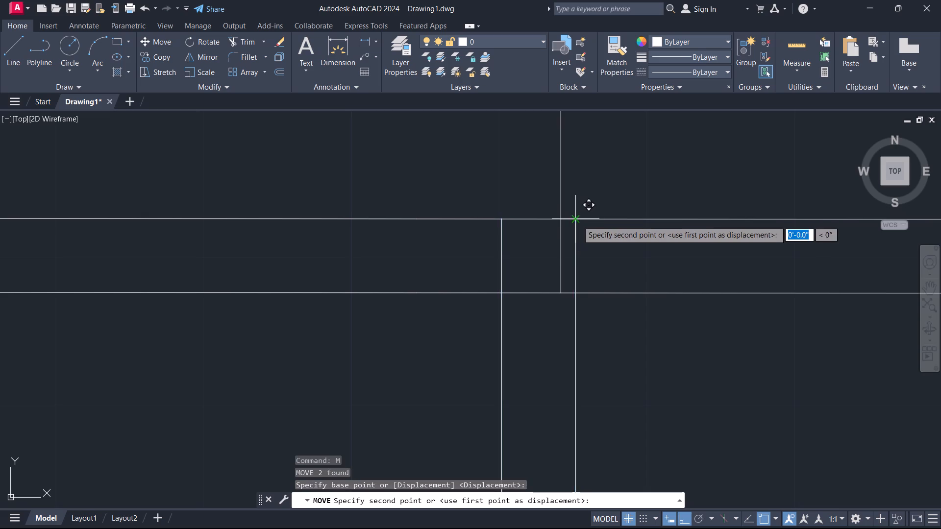
click(562, 217)
key(Escape)
Delete the 3' guide line above the 5" horizontal wall.
drag(593, 187, 588, 183)
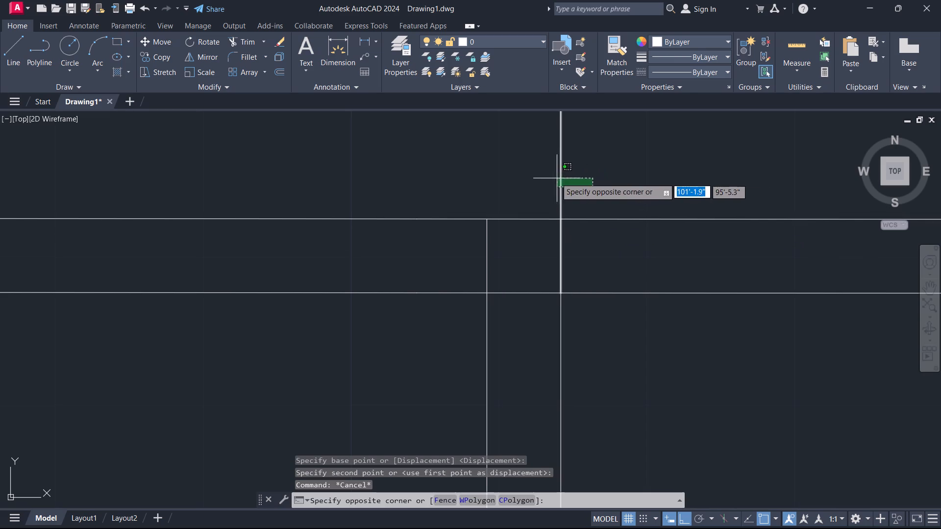
click(549, 175)
key(Delete)
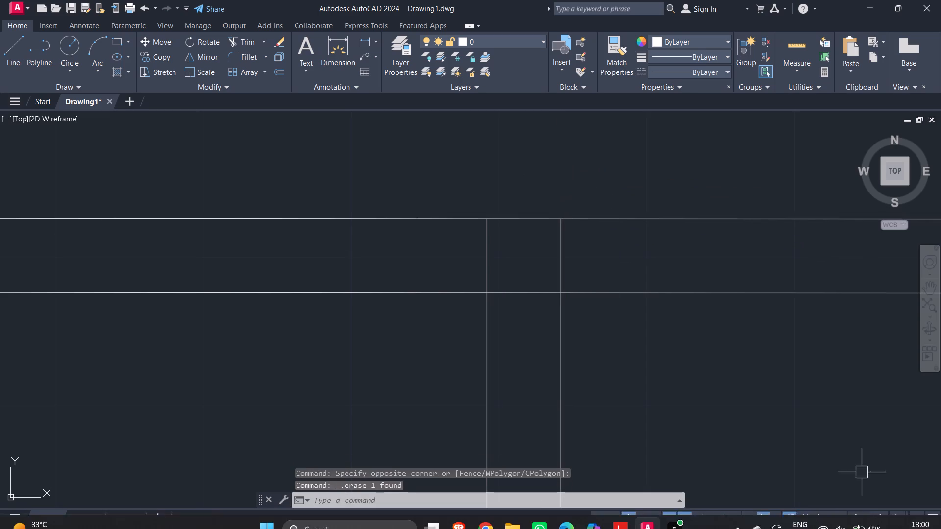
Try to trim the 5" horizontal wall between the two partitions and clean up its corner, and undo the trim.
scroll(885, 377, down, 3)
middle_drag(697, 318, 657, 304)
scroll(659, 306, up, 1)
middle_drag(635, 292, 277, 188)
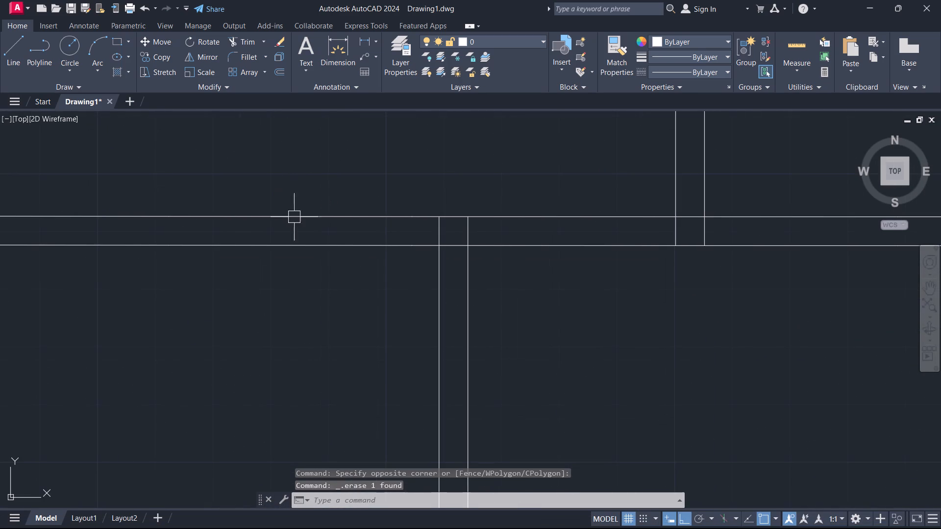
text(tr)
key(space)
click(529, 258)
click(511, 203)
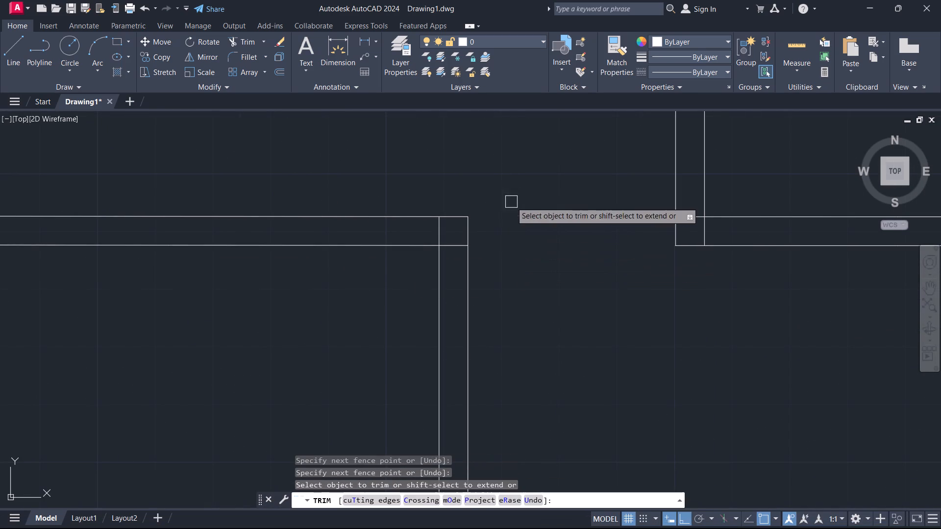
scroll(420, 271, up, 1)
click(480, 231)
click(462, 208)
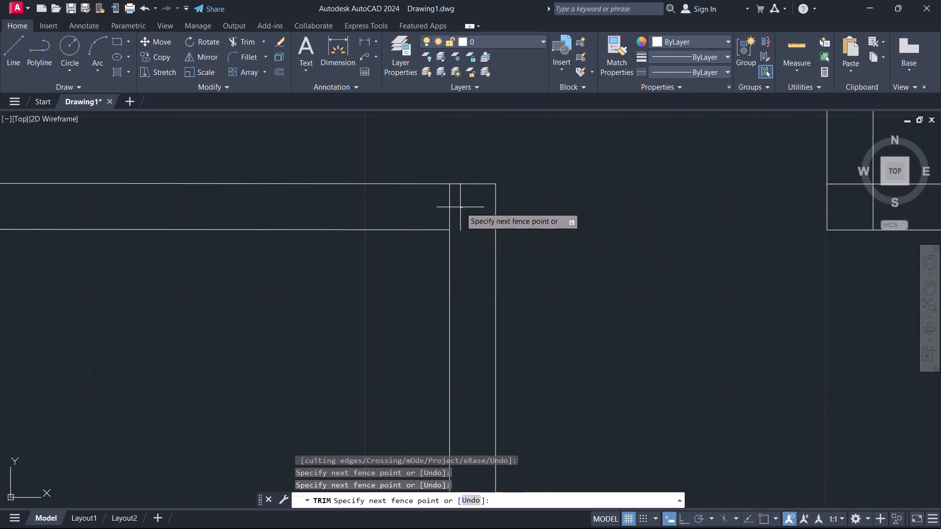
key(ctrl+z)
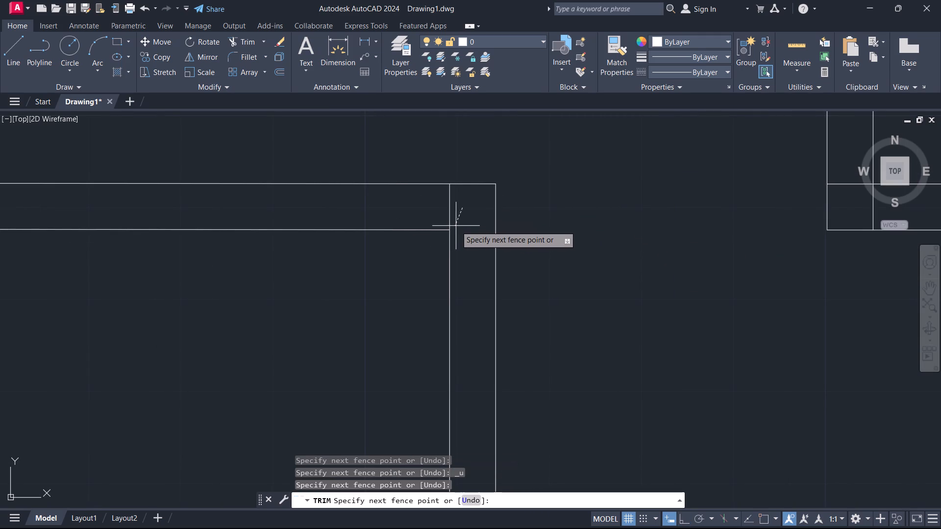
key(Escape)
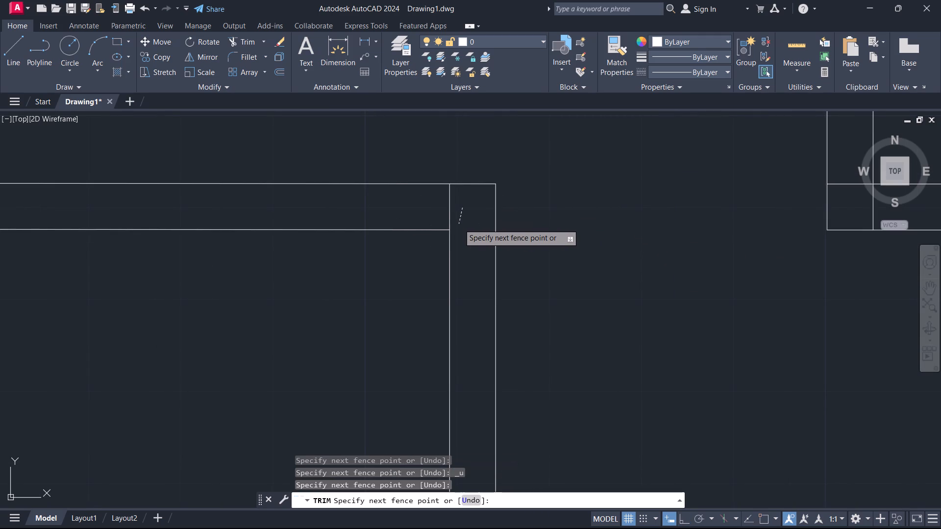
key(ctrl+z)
Trim the 5" horizontal wall lines across the 3' gap and the partition's inner line inside the lower left room's corner.
text(tr)
key(space)
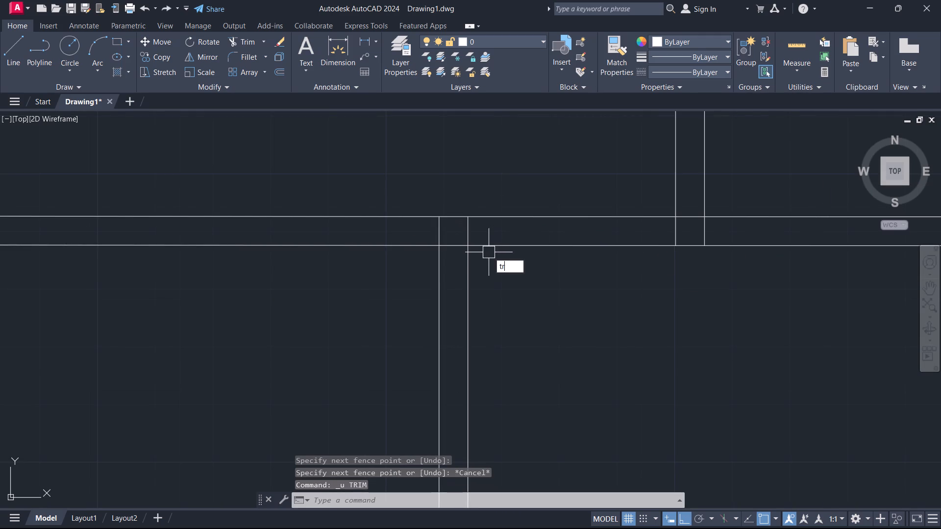
click(517, 268)
click(499, 180)
scroll(472, 224, up, 3)
drag(429, 240, 423, 236)
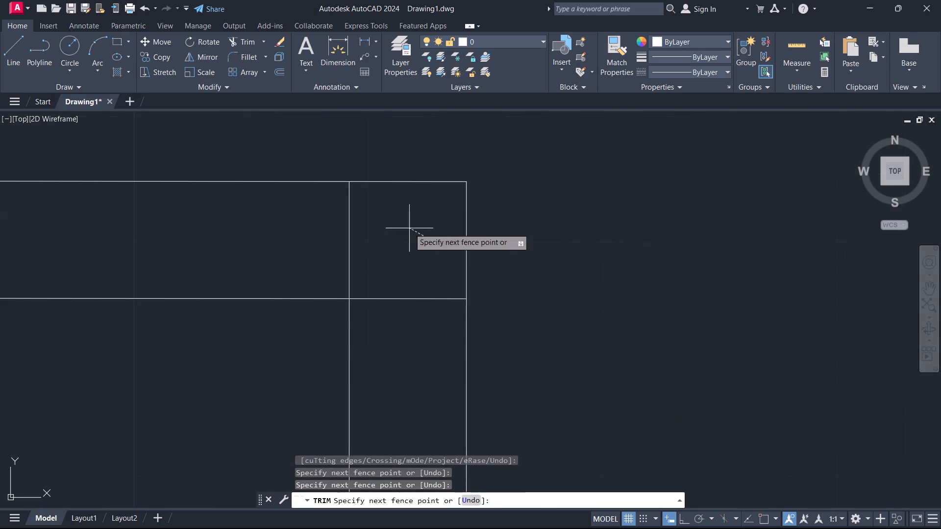
click(283, 244)
scroll(285, 256, down, 6)
key(Escape)
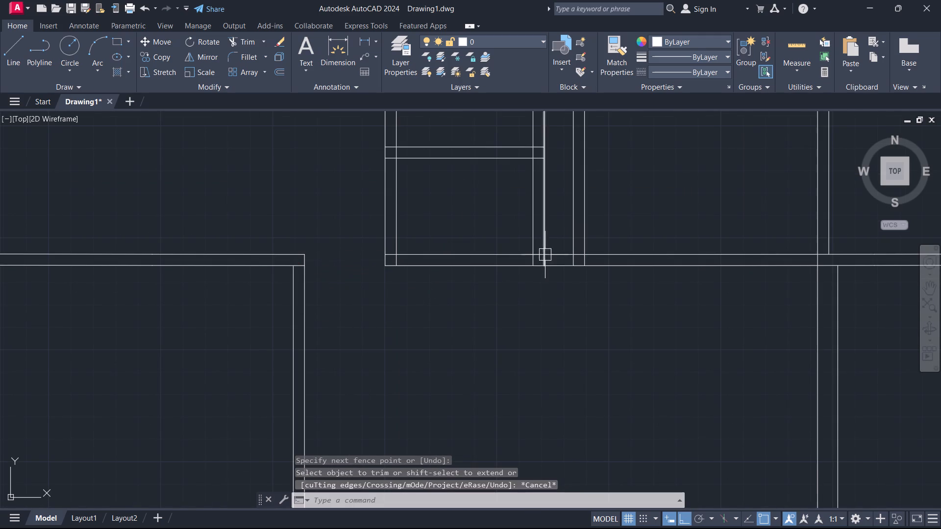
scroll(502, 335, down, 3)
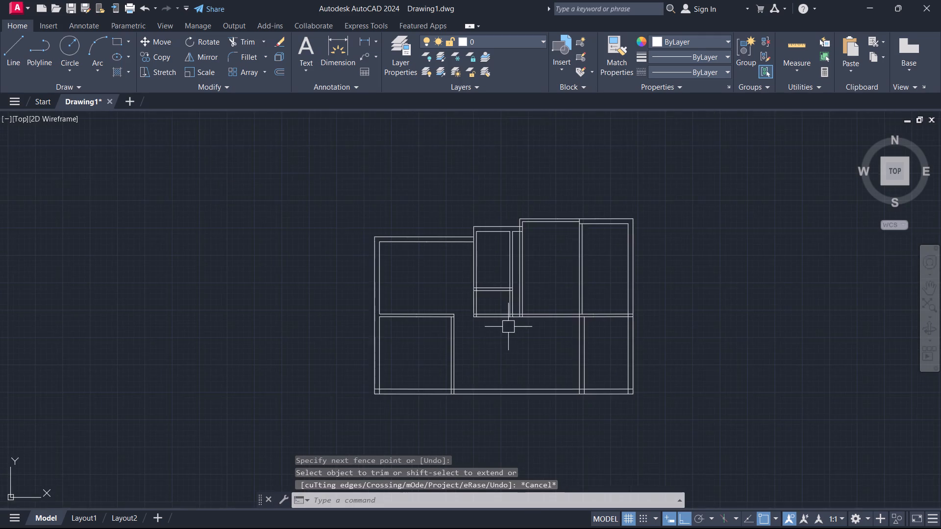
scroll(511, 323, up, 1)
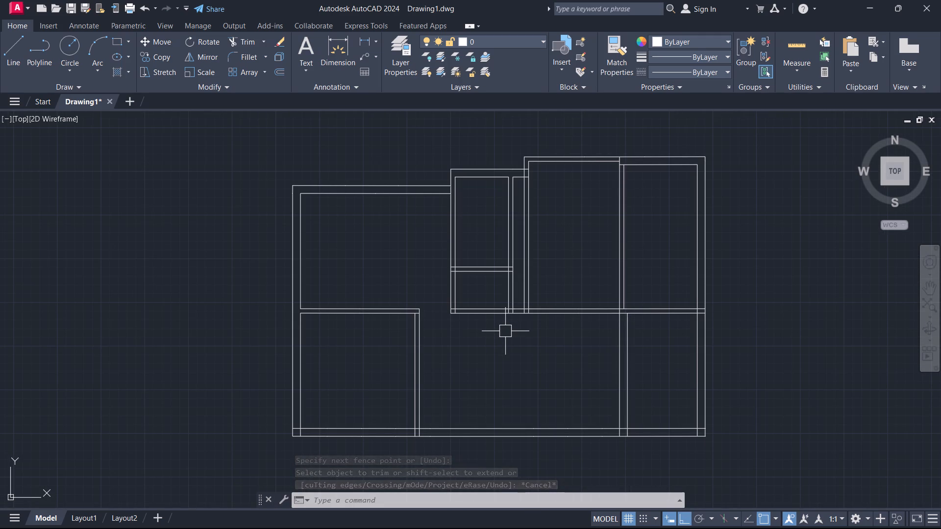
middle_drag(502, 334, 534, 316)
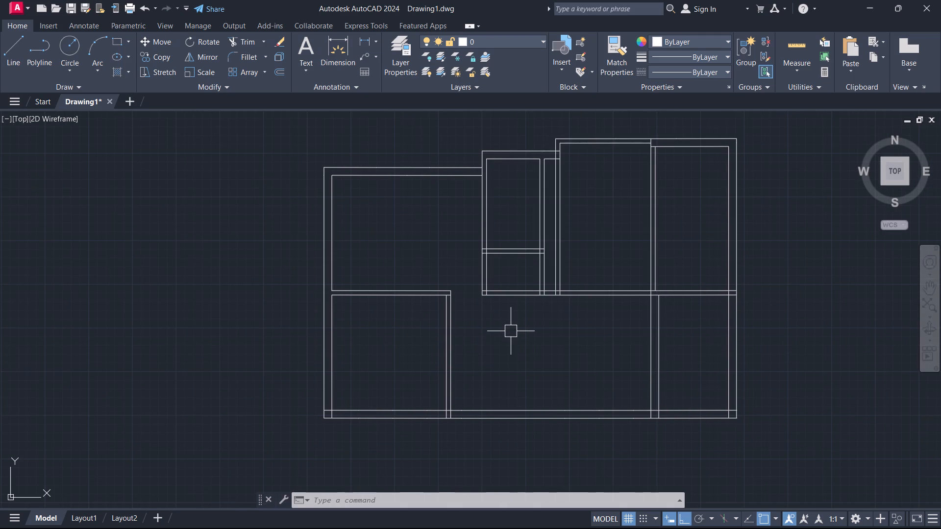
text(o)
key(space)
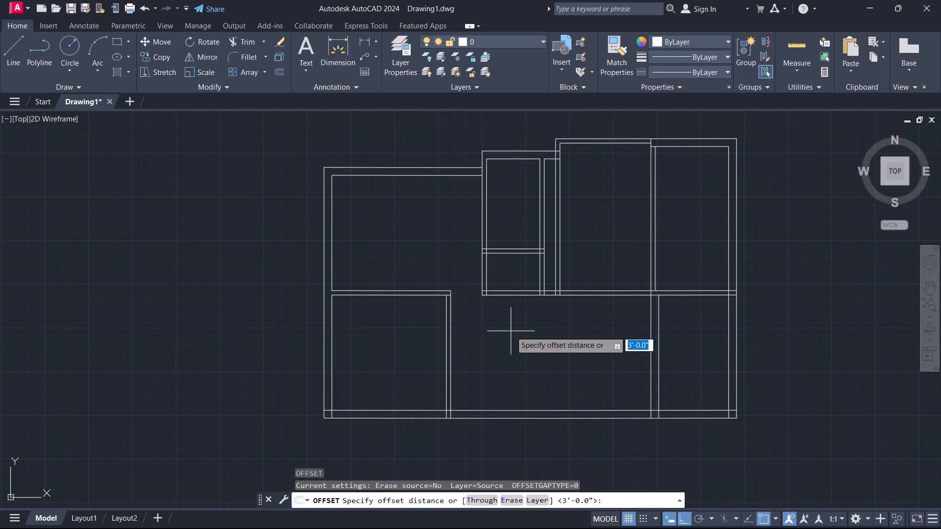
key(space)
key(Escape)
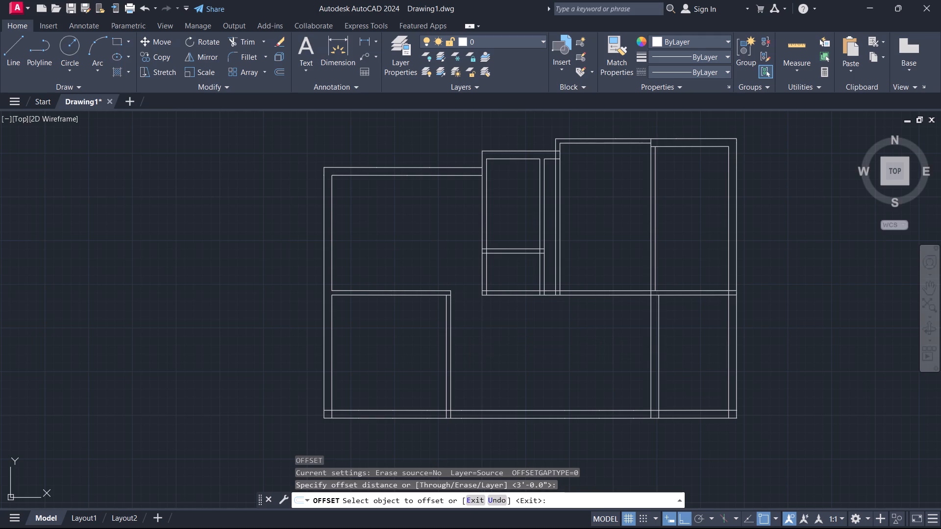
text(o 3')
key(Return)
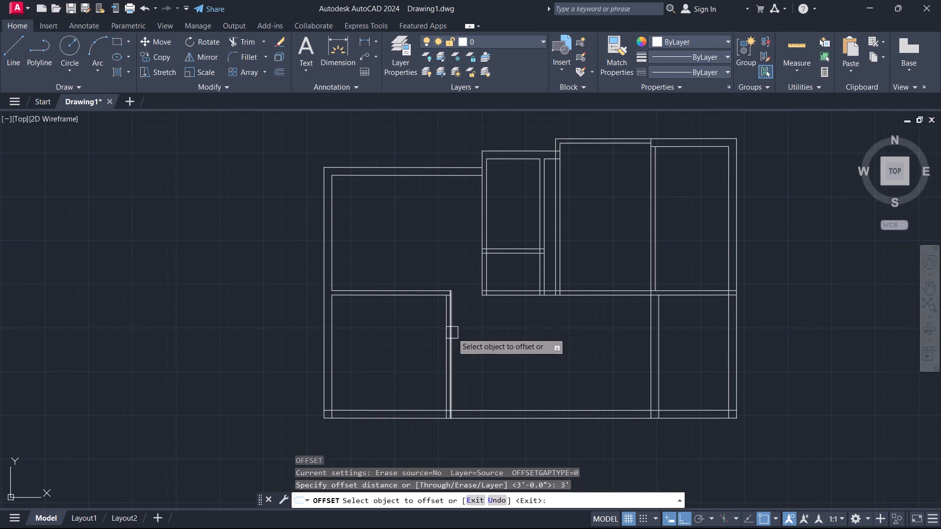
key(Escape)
Offset the bottom exterior wall's outer line 5" upward.
text(o 5)
key(Return)
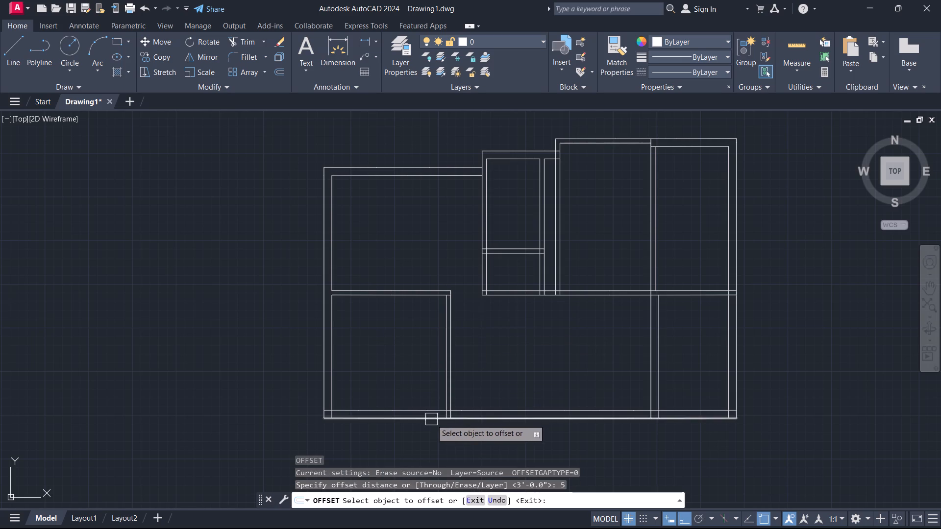
click(474, 419)
click(470, 385)
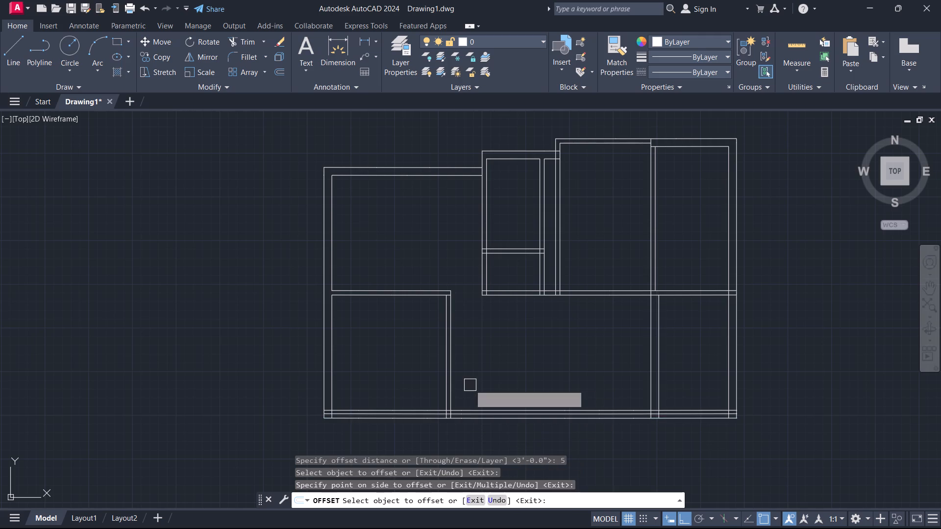
scroll(464, 403, up, 2)
key(o)
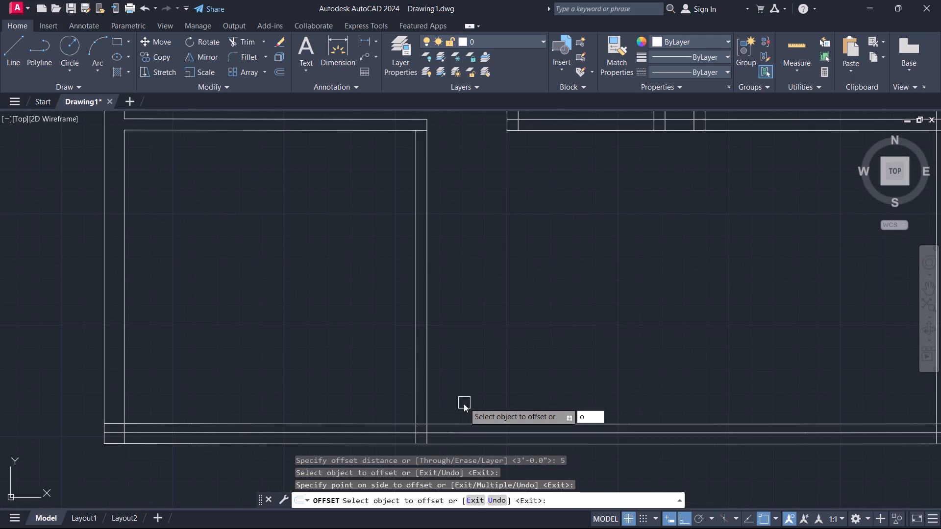
key(Escape)
Offset the new line inside the bottom exterior wall 7'9" upward.
text(o)
key(space)
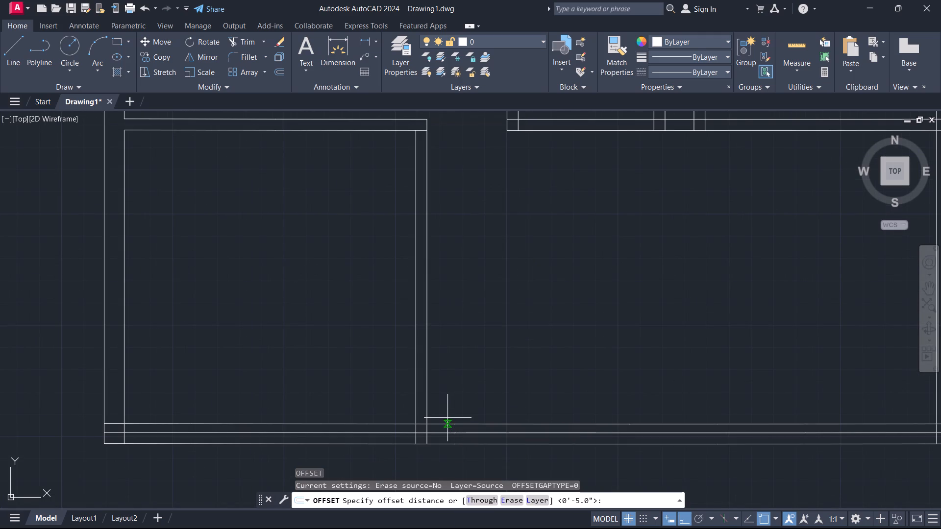
text(7'9)
key(Return)
scroll(463, 448, up, 1)
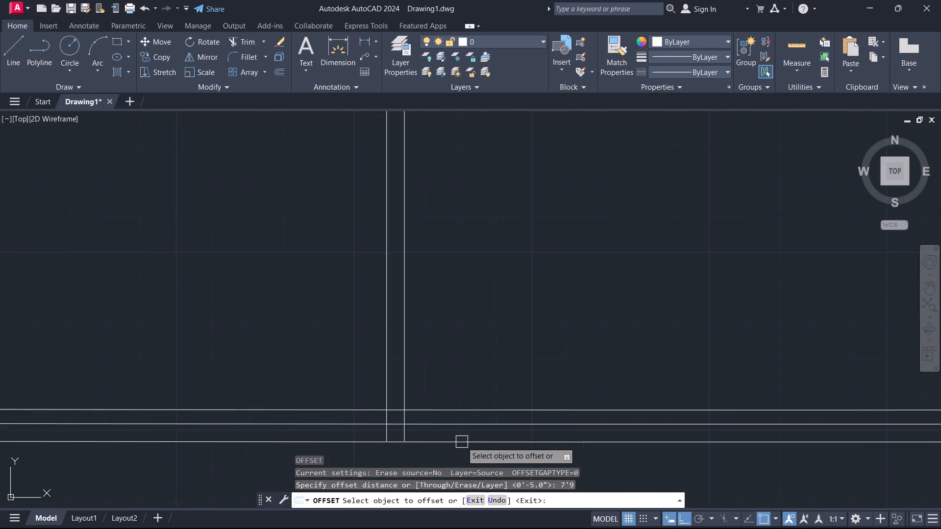
scroll(462, 442, up, 1)
click(460, 415)
click(457, 353)
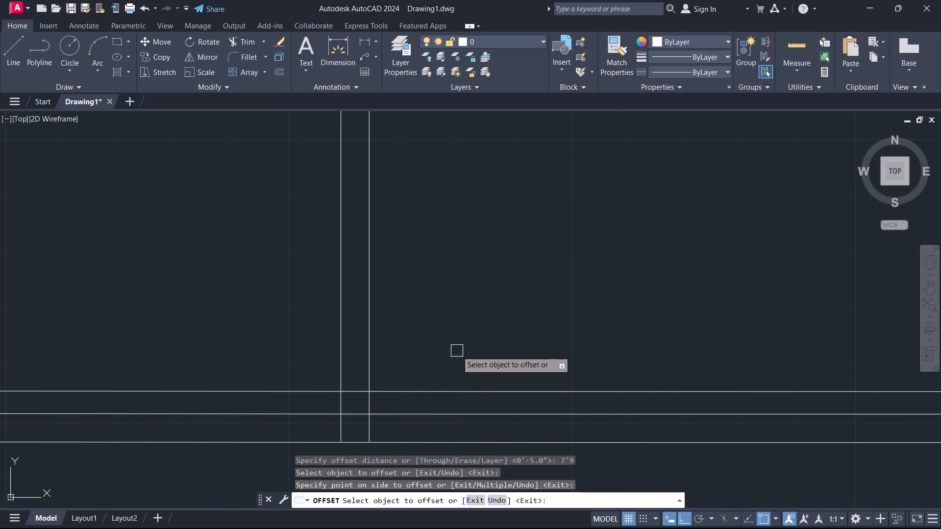
scroll(457, 351, down, 4)
key(Escape)
Trim the 7'9" offset line out of the lower left room and the left exterior wall.
middle_drag(450, 352, 453, 367)
key(t)
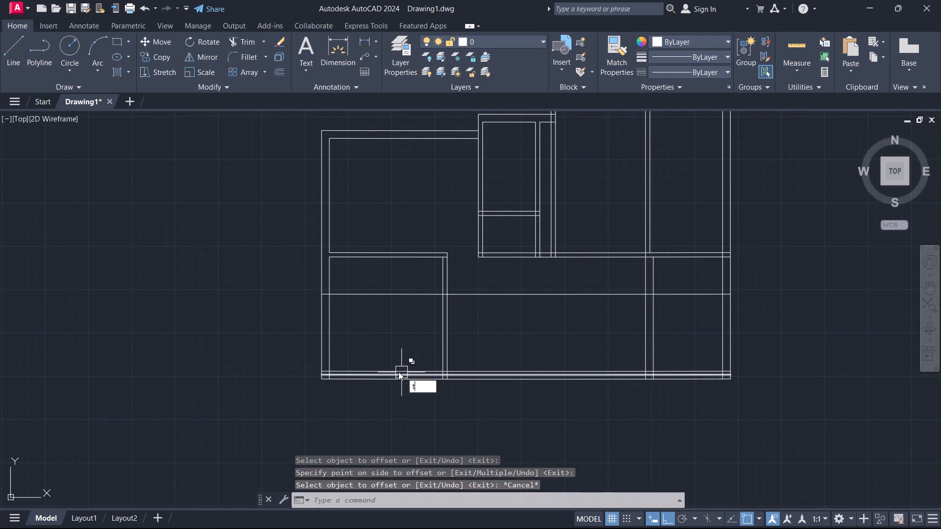
text(r)
key(space)
scroll(391, 336, up, 3)
click(398, 315)
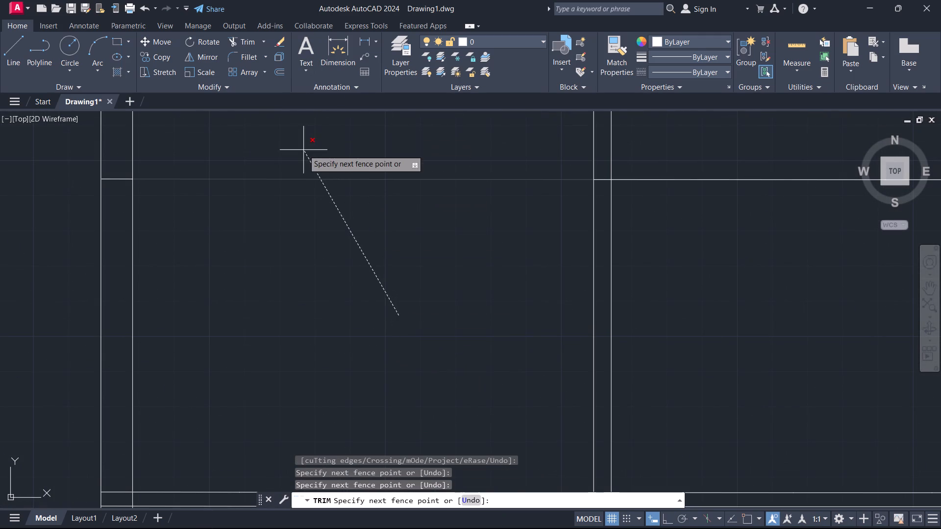
click(303, 150)
scroll(81, 179, up, 3)
click(166, 181)
key(Escape)
Inspect the junction of the 7'9" offset line with the lower left room's partition and the surrounding lower walls.
scroll(195, 208, down, 2)
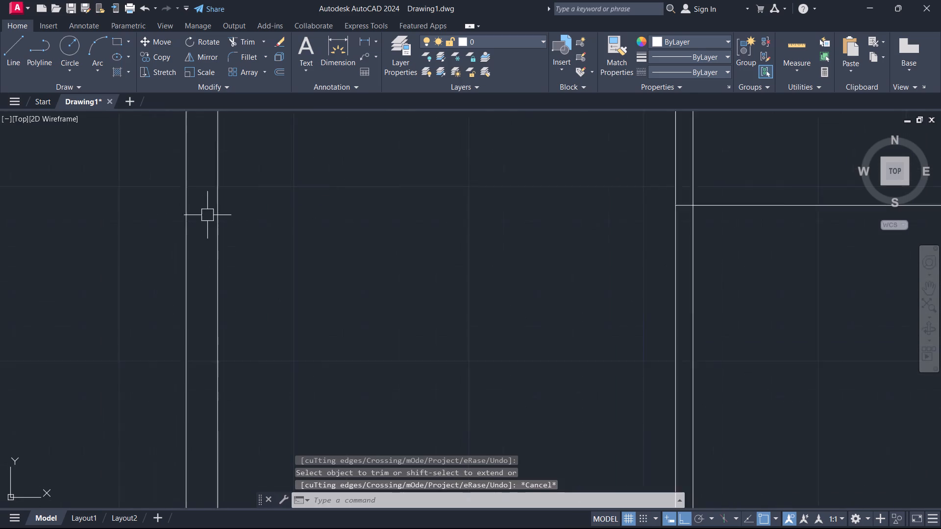
scroll(209, 215, down, 3)
middle_drag(424, 240, 248, 273)
scroll(248, 273, up, 1)
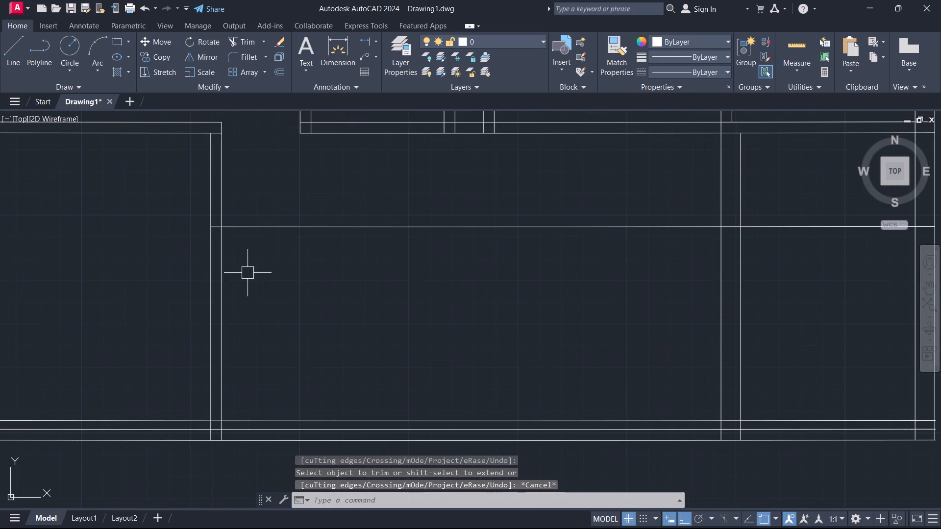
scroll(223, 249, up, 9)
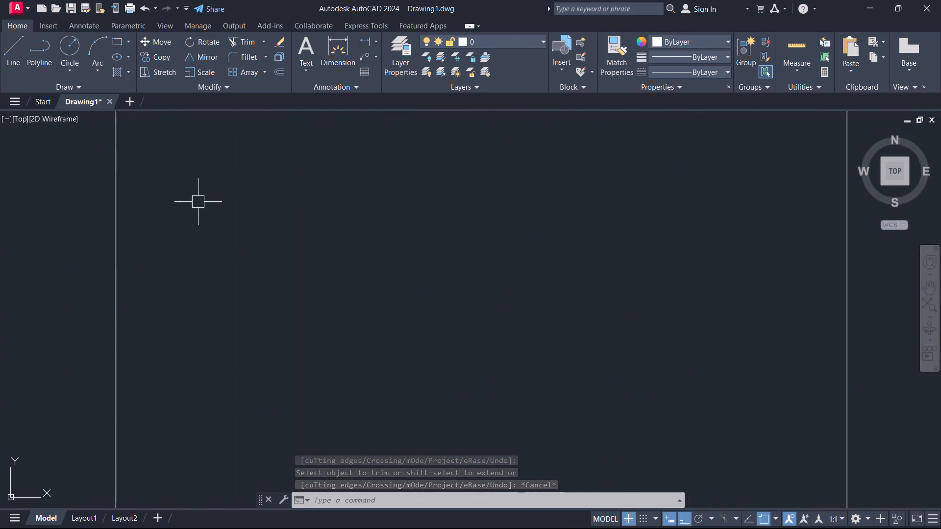
scroll(144, 167, down, 1)
middle_drag(148, 168, 197, 280)
scroll(180, 236, up, 6)
scroll(179, 236, down, 6)
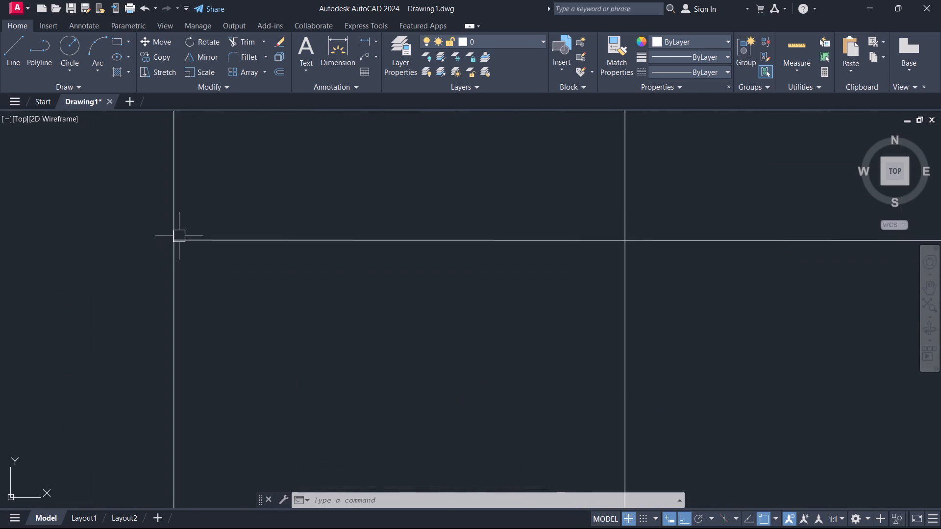
scroll(179, 236, down, 9)
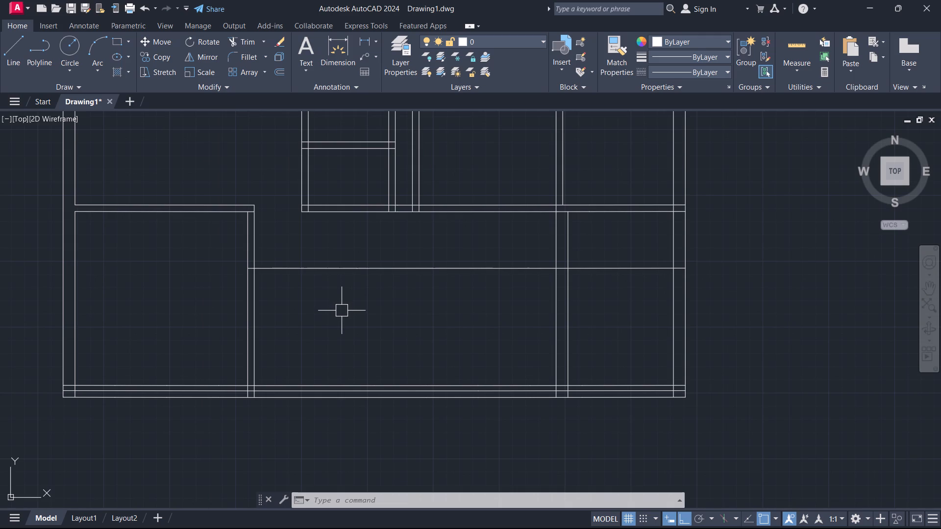
Offset the right-hand line of the lower left room's partition 5'1" to the right.
text(o)
key(space)
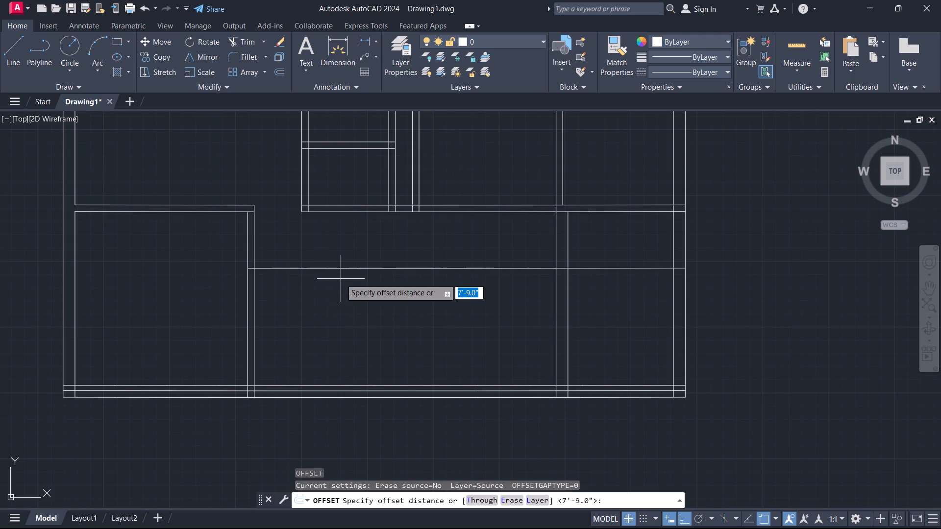
text(5')
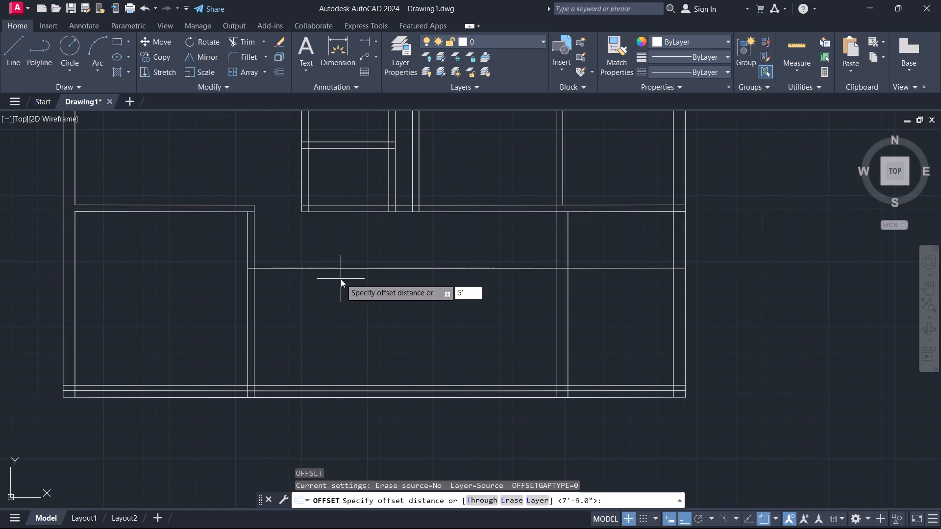
key(1)
key(Return)
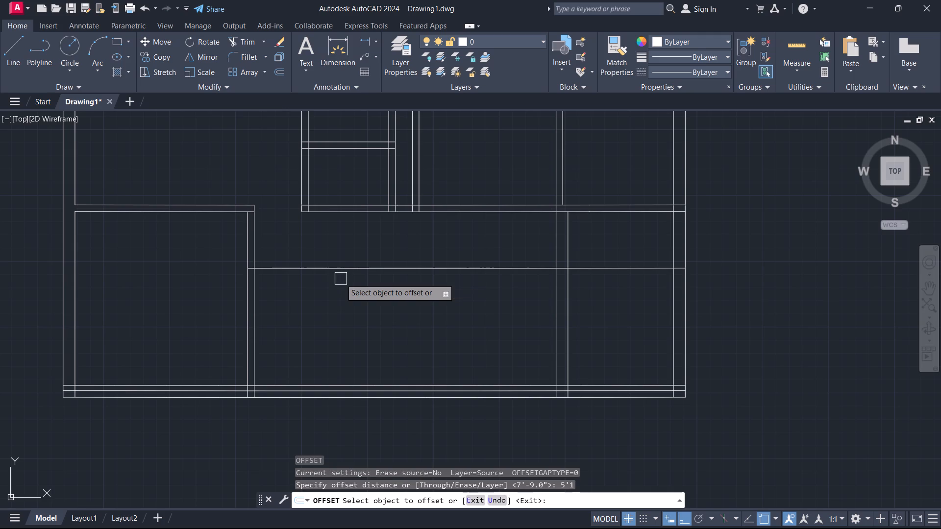
click(259, 299)
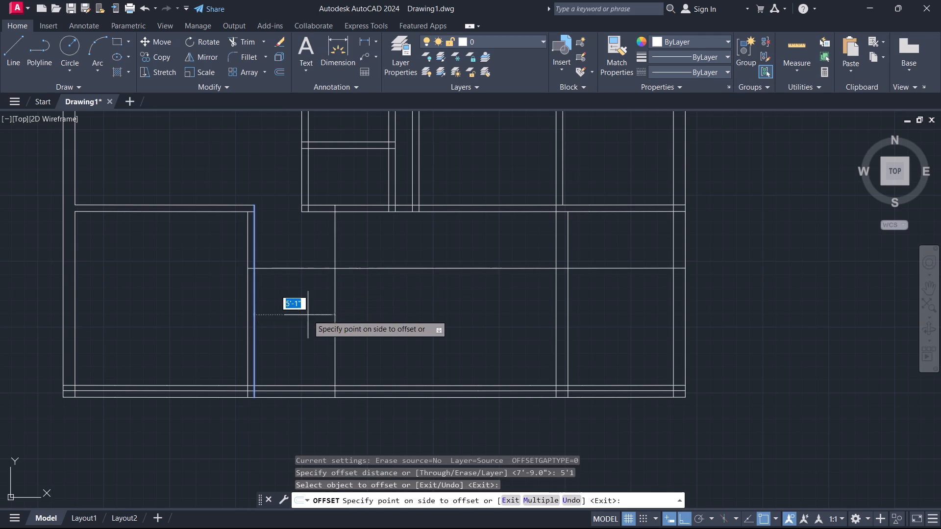
click(308, 315)
key(Escape)
Trim the 7'9" offset line and the new vertical line past their intersection to form a corner.
text(tr)
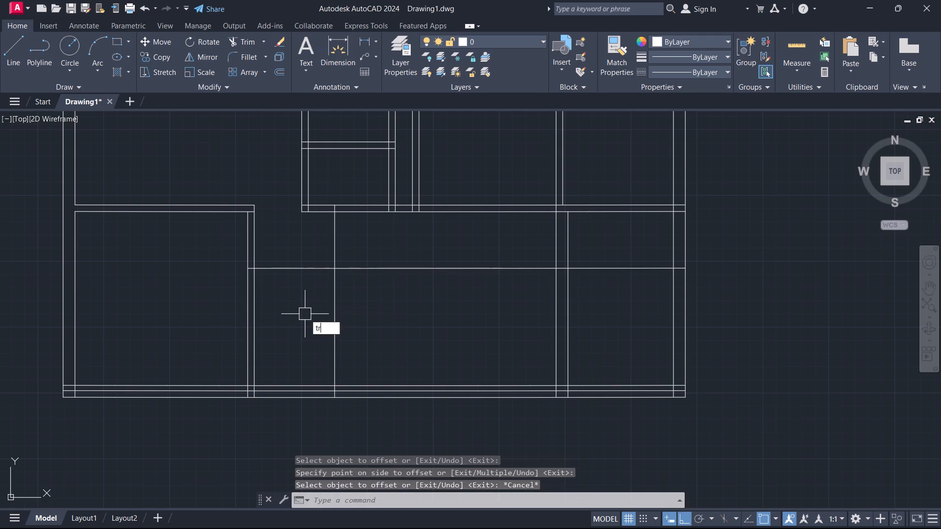
key(space)
drag(393, 281, 385, 275)
click(342, 235)
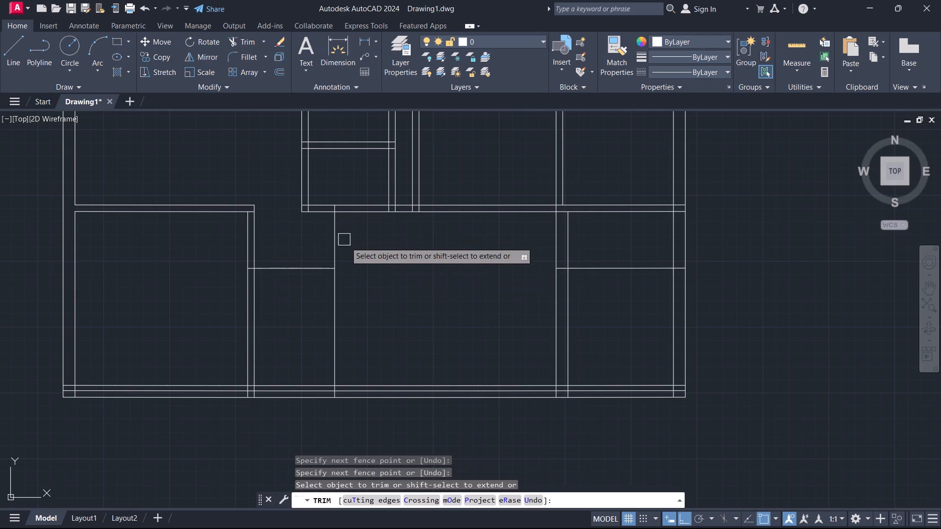
click(355, 249)
click(317, 241)
key(Escape)
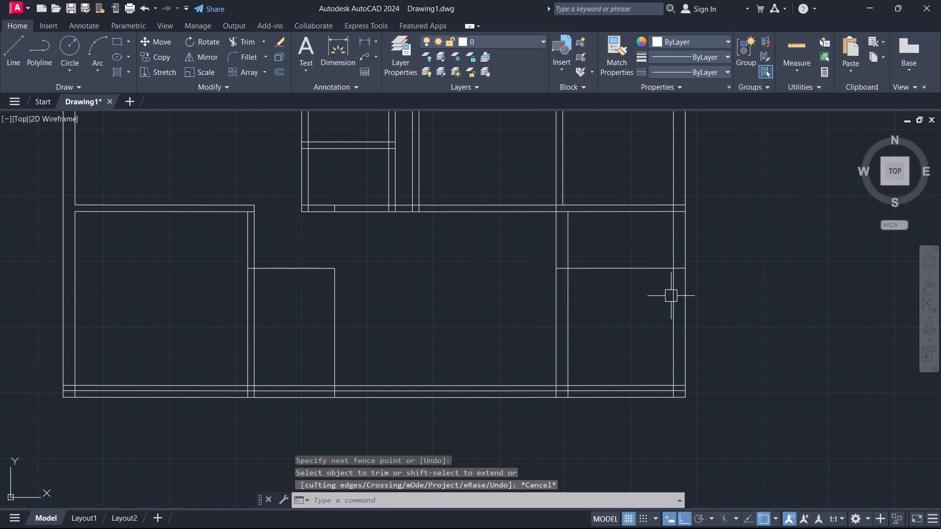
Erase the leftover horizontal line in the lower right room and the short vertical stub inside the wall above the small room.
click(652, 298)
click(634, 270)
click(633, 269)
drag(638, 301, 624, 295)
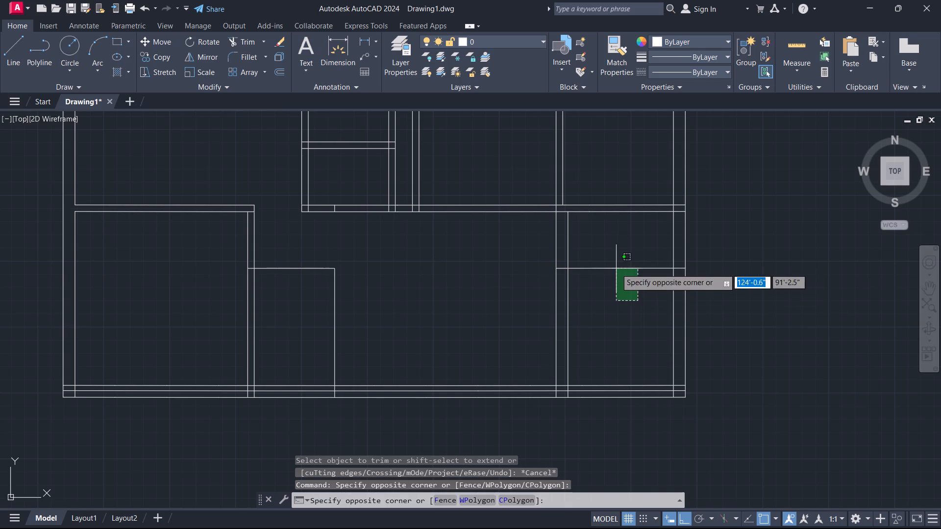
click(611, 250)
key(Delete)
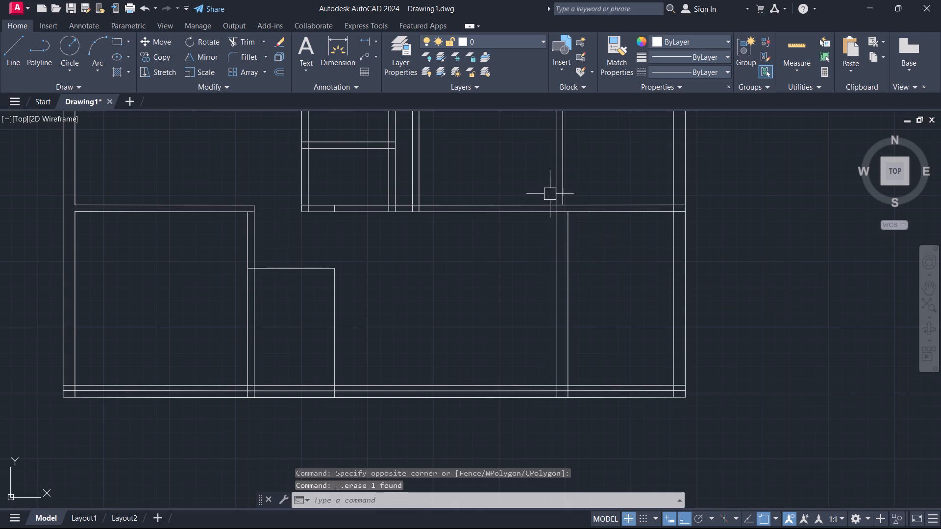
scroll(293, 203, up, 2)
click(405, 169)
click(449, 245)
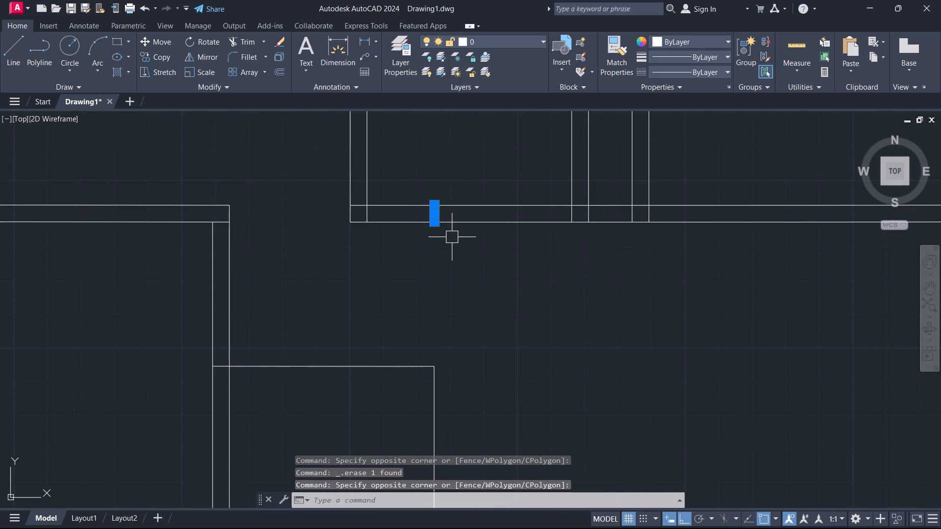
key(Delete)
Offset the small room's top line 5" upward and its right line 5" to the right.
text(o)
key(space)
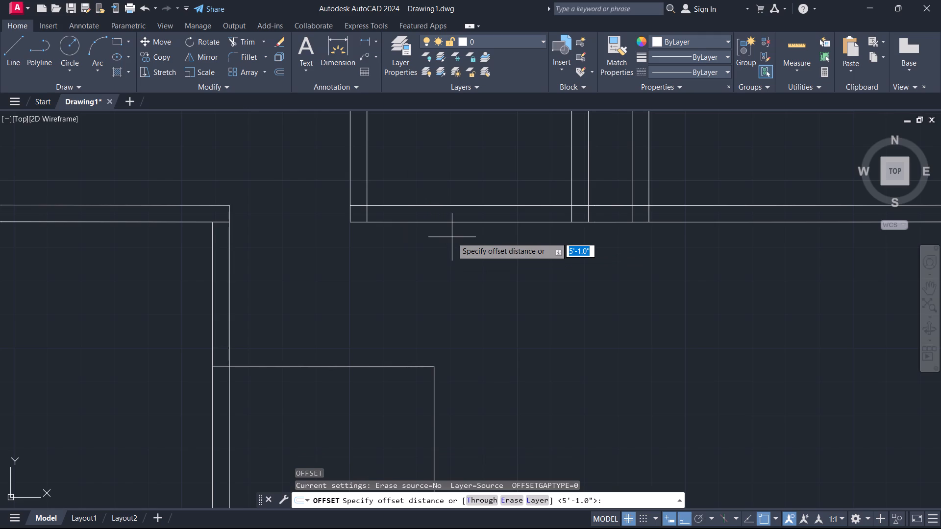
scroll(309, 375, down, 1)
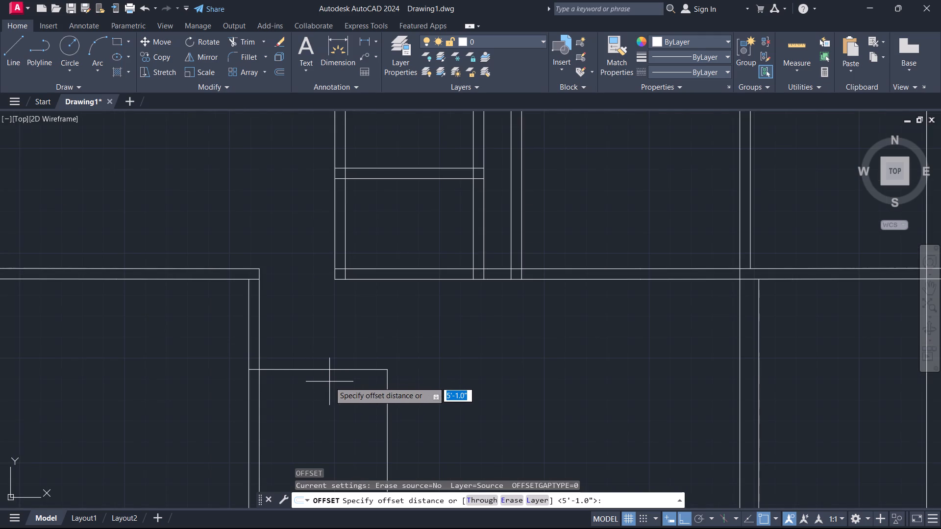
key(5)
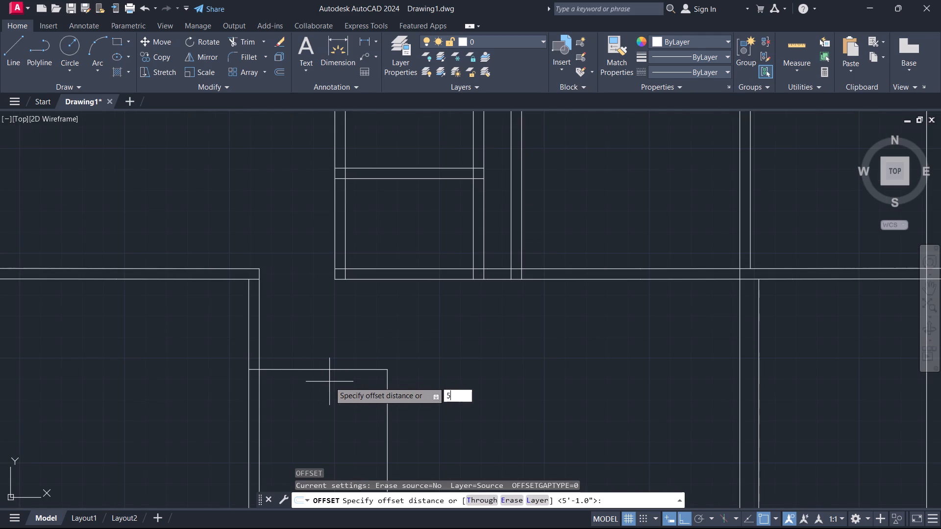
key(Return)
click(346, 368)
click(351, 355)
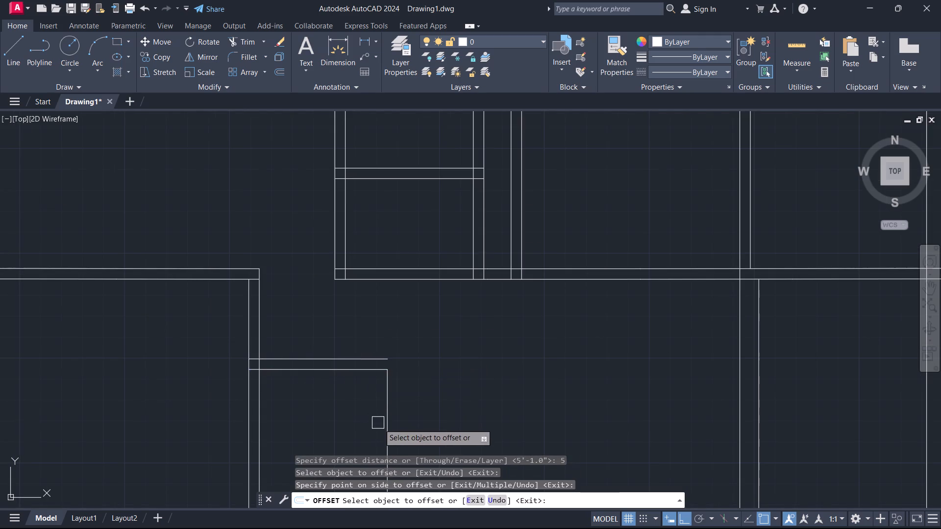
click(388, 430)
click(428, 421)
key(Escape)
Measure the distance from the small room's top wall up to the corner of the lower left room.
middle_drag(376, 426, 578, 383)
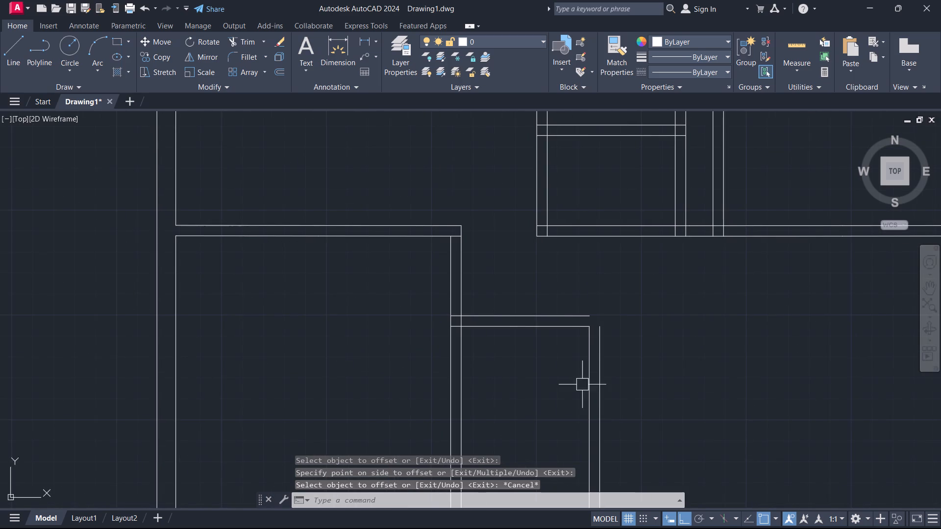
scroll(582, 385, up, 1)
text(di)
key(space)
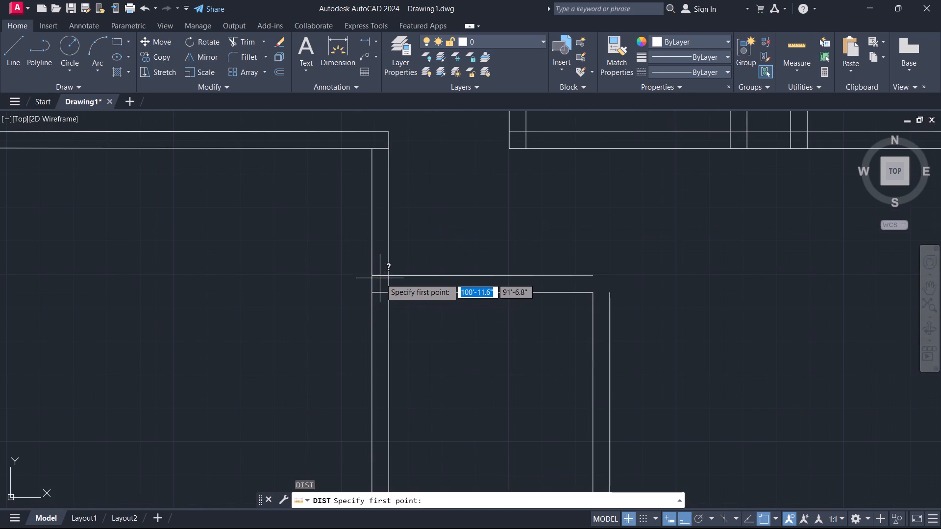
click(390, 281)
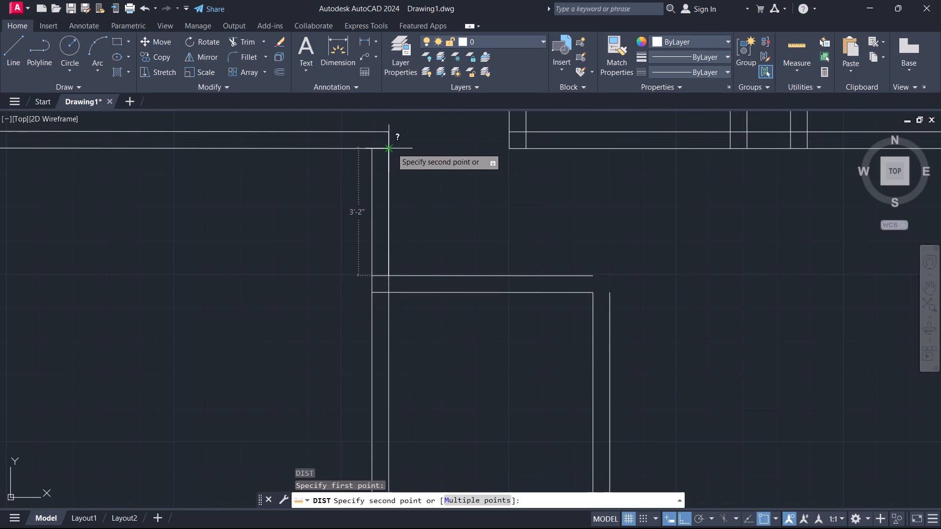
key(Escape)
Fillet the small room's outer top and right wall lines into a sharp corner.
text(tr)
key(Escape)
text(f)
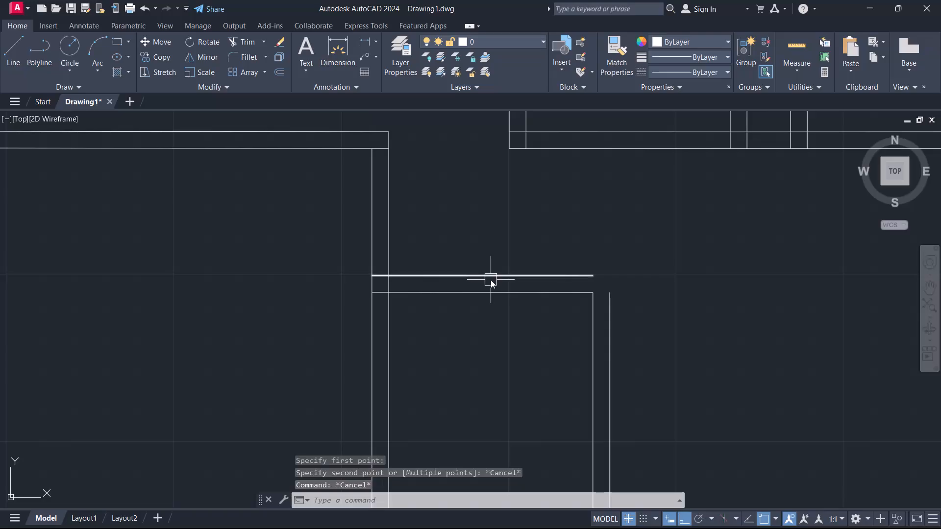
key(space)
click(546, 273)
click(611, 319)
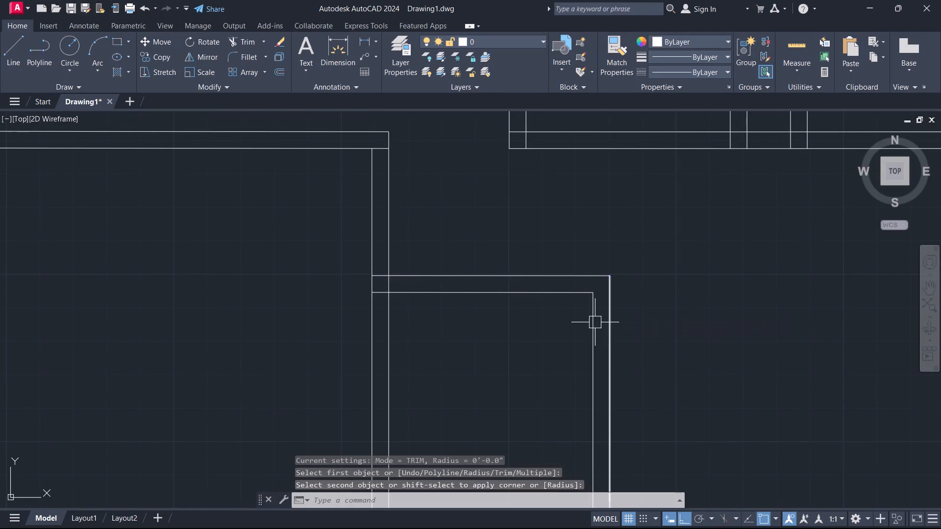
key(Escape)
Offset the right-hand line of the lower left room's partition 2'6" to the right.
text(o)
key(space)
text(2'6)
key(Return)
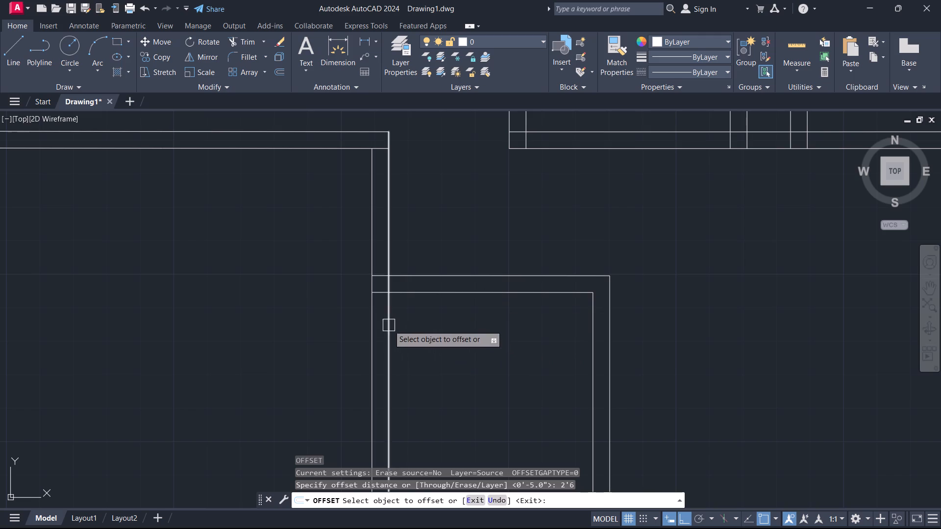
click(388, 325)
click(443, 325)
key(Escape)
Trim the small room's top wall back to the 2'6" line and cut away that line above and below the wall.
key(t)
key(r)
key(space)
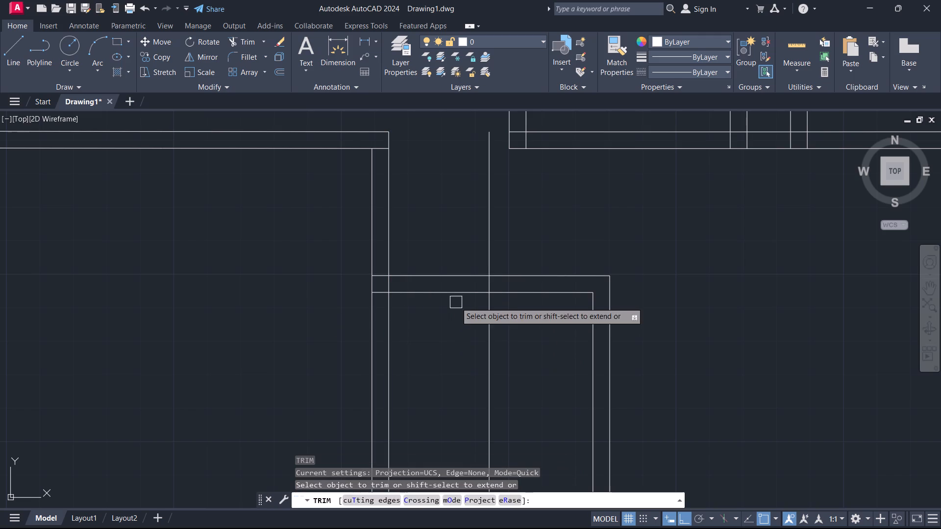
click(465, 314)
click(446, 247)
click(449, 232)
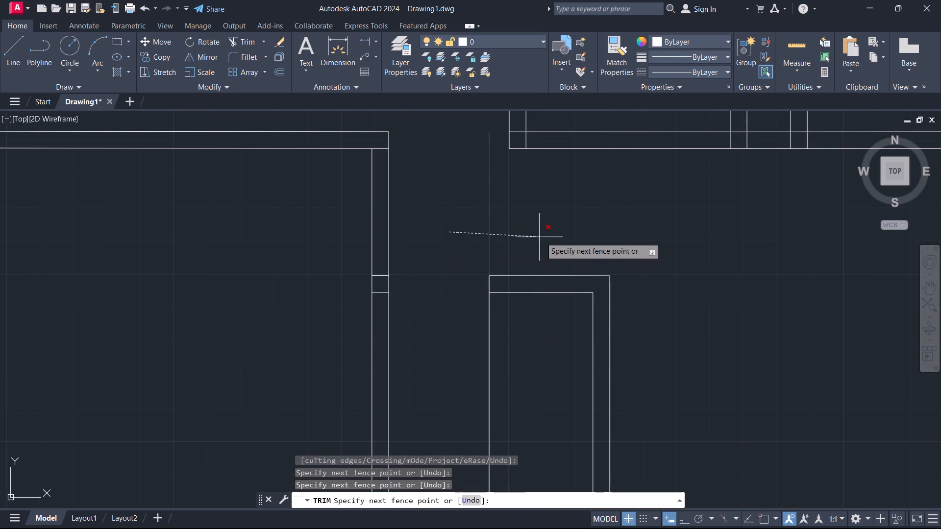
click(544, 236)
click(449, 316)
drag(526, 349, 520, 345)
Trim the two short horizontal stubs left across the lower left room's partition.
scroll(343, 286, up, 3)
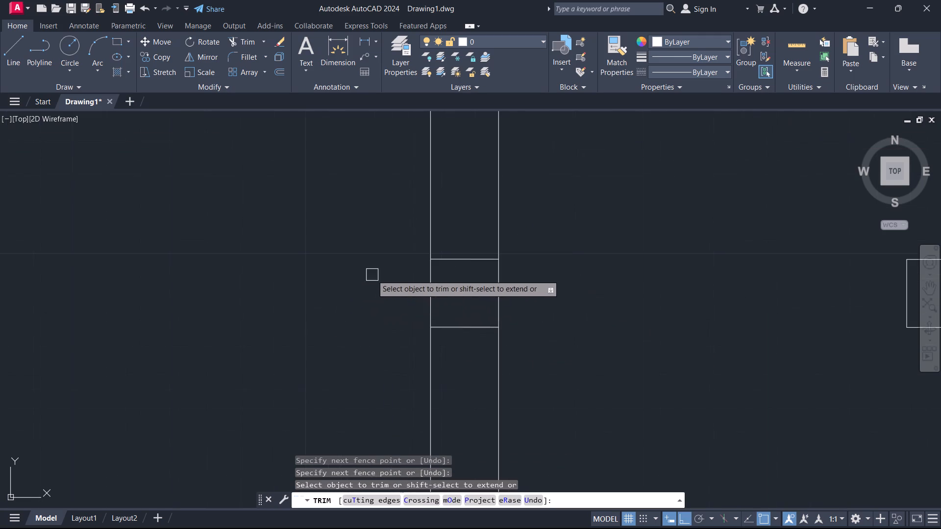
drag(484, 366, 477, 352)
click(451, 207)
click(468, 364)
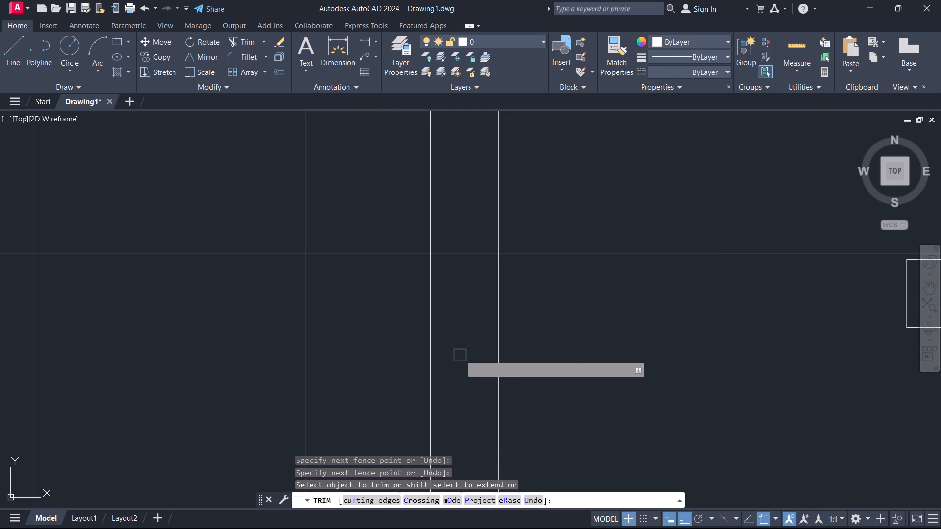
key(Escape)
Trim the bottom wall's 9" inner line out of the small room between its two side partitions.
scroll(465, 327, down, 6)
scroll(518, 267, up, 1)
scroll(507, 308, up, 1)
scroll(491, 347, down, 2)
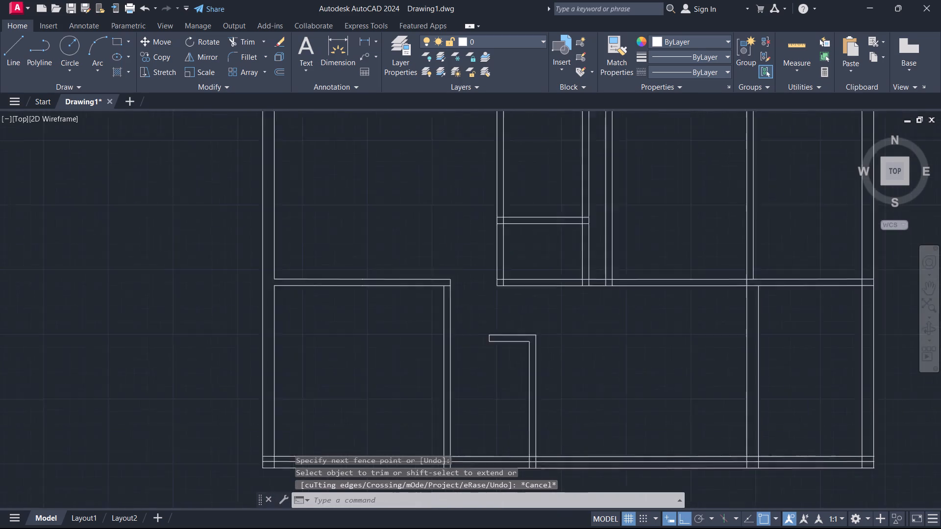
middle_drag(474, 319, 483, 254)
scroll(473, 354, up, 4)
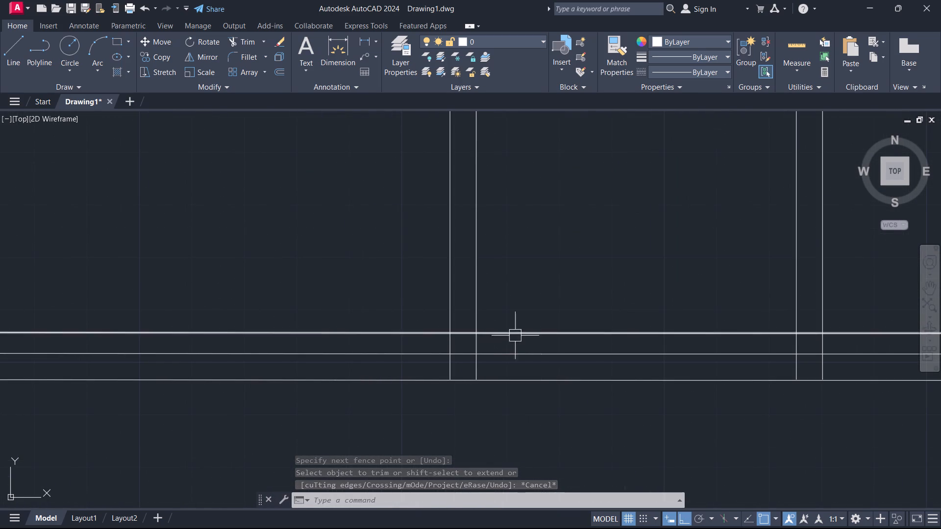
text(tr)
key(space)
click(520, 339)
click(518, 320)
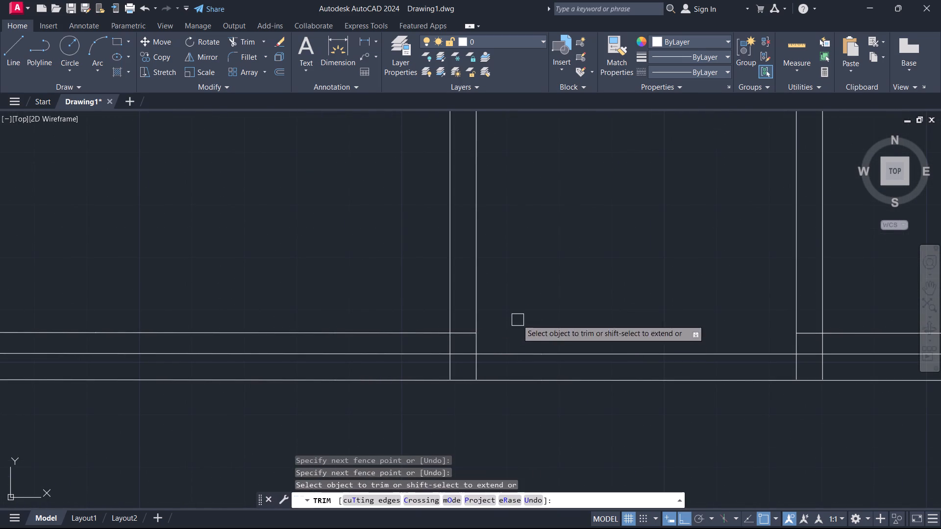
Clean up the bottom wall's junction with the small room's left partition, trimming the 9" and 5" lines and the overrunning vertical.
scroll(469, 340, up, 2)
click(469, 340)
click(456, 306)
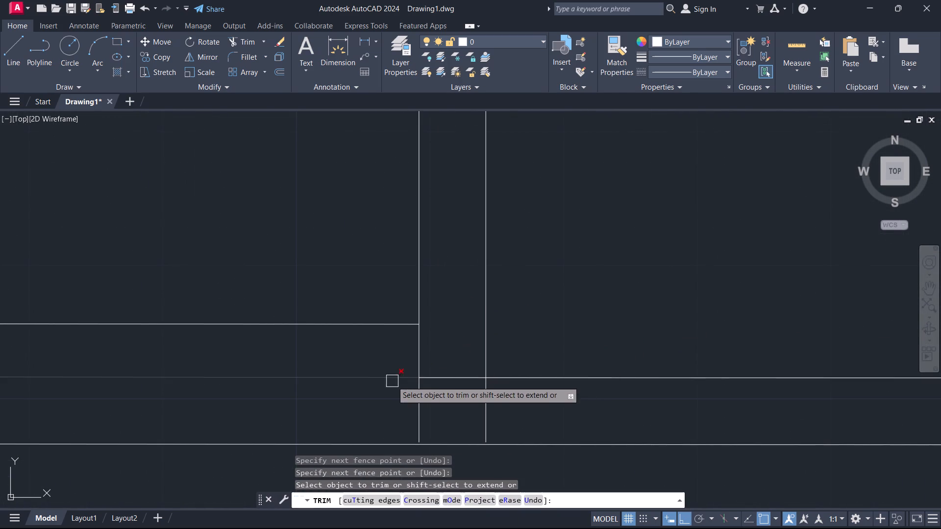
click(390, 379)
scroll(484, 356, down, 1)
scroll(481, 367, up, 1)
click(469, 371)
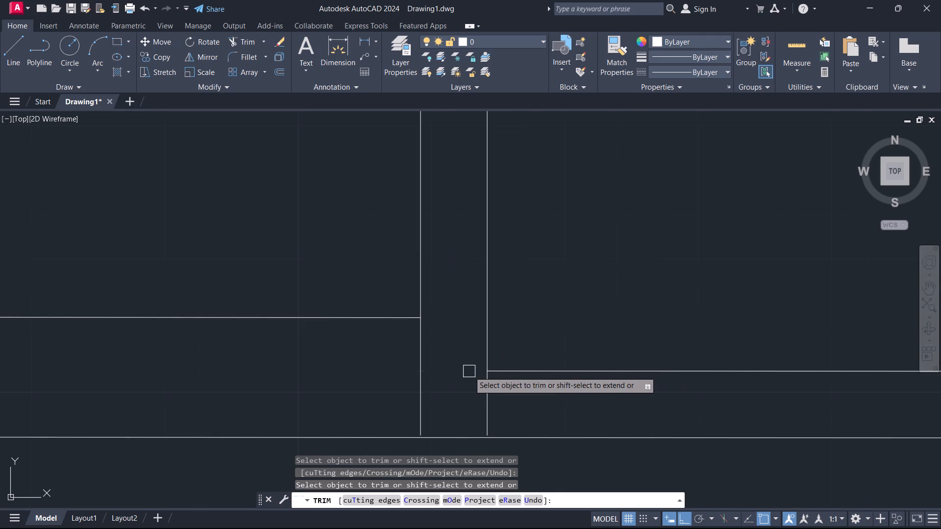
click(484, 409)
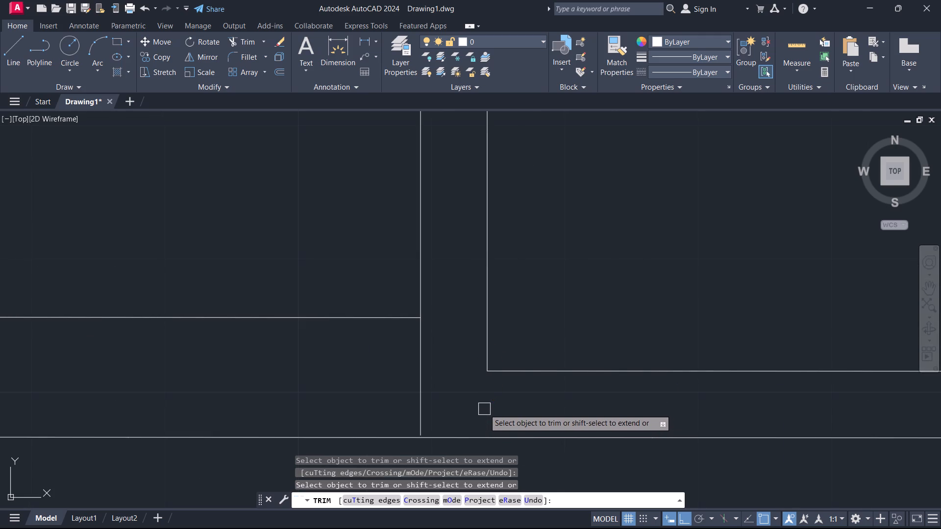
Clean up the bottom wall's junction with the small room's right partition, trimming the overrunning 9" and 5" lines and the inner vertical below them.
scroll(495, 403, down, 1)
scroll(535, 396, down, 2)
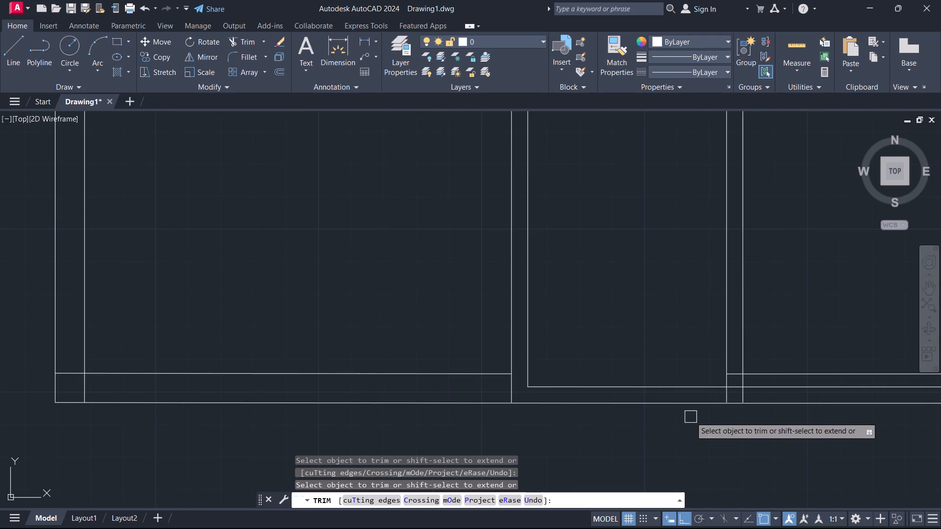
scroll(738, 396, up, 3)
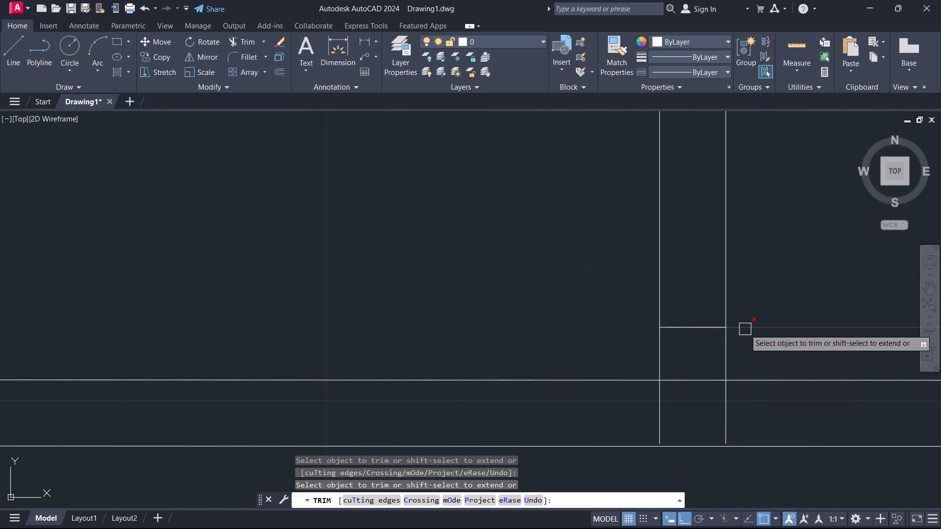
scroll(744, 333, down, 3)
scroll(753, 338, up, 2)
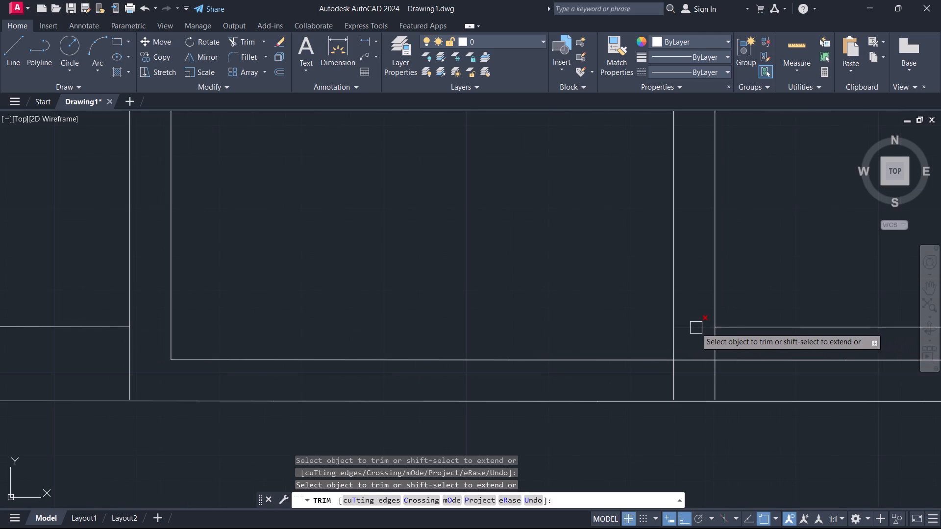
click(696, 328)
click(695, 364)
click(766, 373)
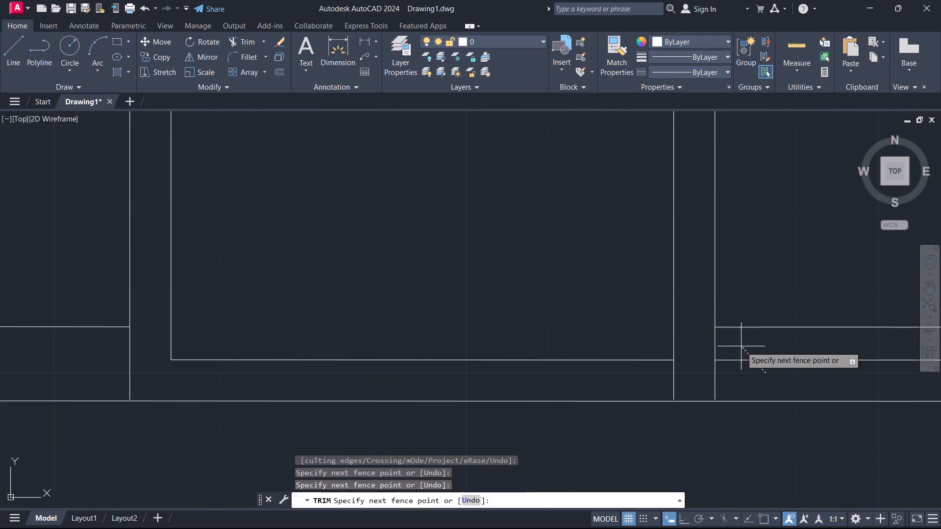
click(738, 339)
click(694, 377)
click(672, 376)
scroll(668, 375, down, 1)
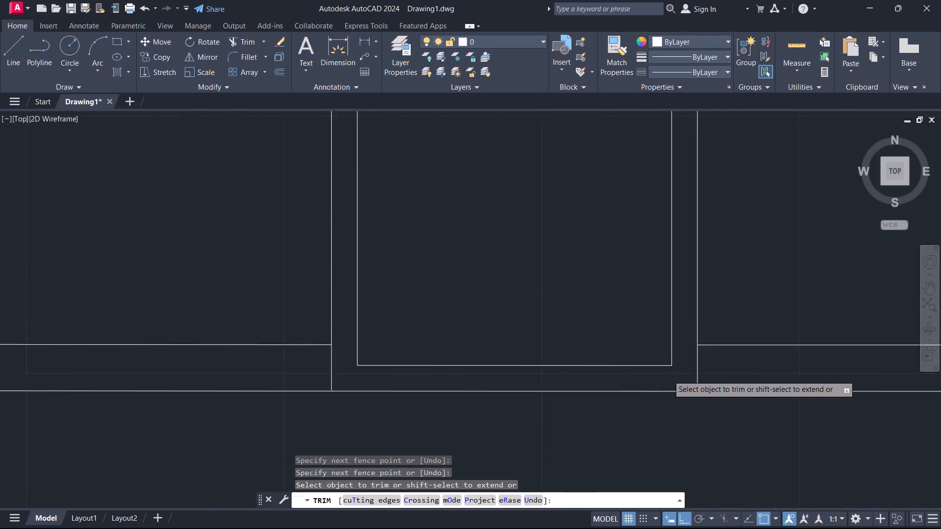
key(Escape)
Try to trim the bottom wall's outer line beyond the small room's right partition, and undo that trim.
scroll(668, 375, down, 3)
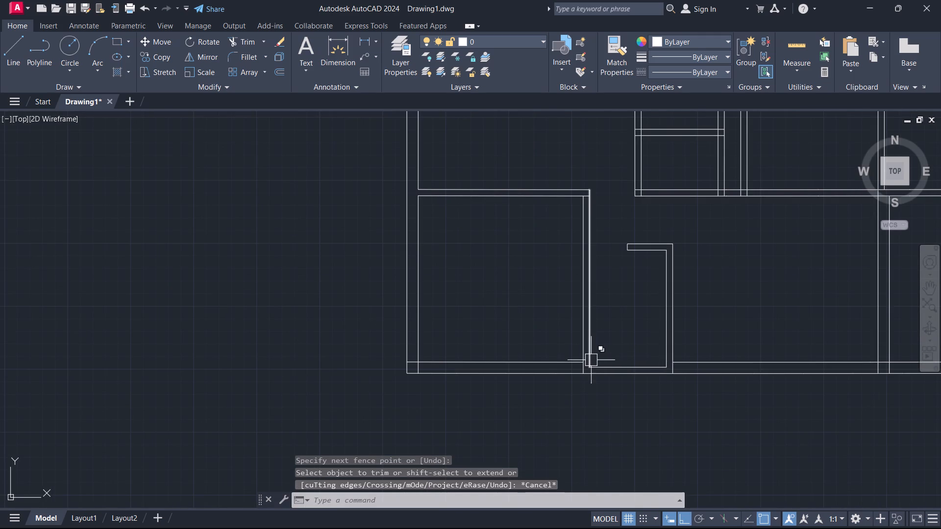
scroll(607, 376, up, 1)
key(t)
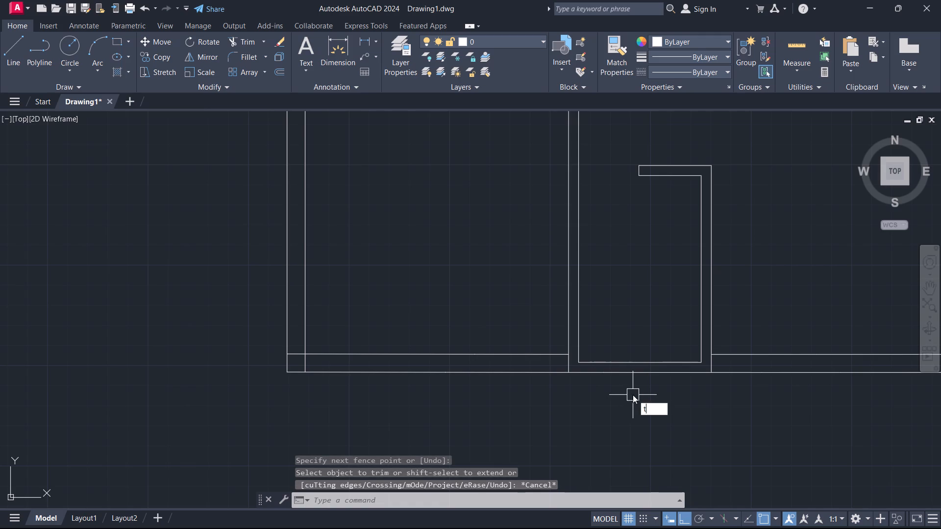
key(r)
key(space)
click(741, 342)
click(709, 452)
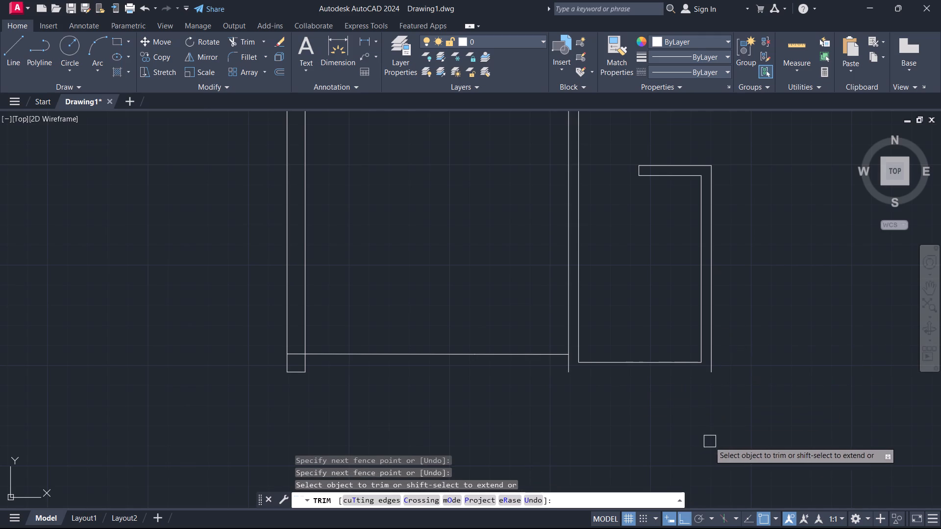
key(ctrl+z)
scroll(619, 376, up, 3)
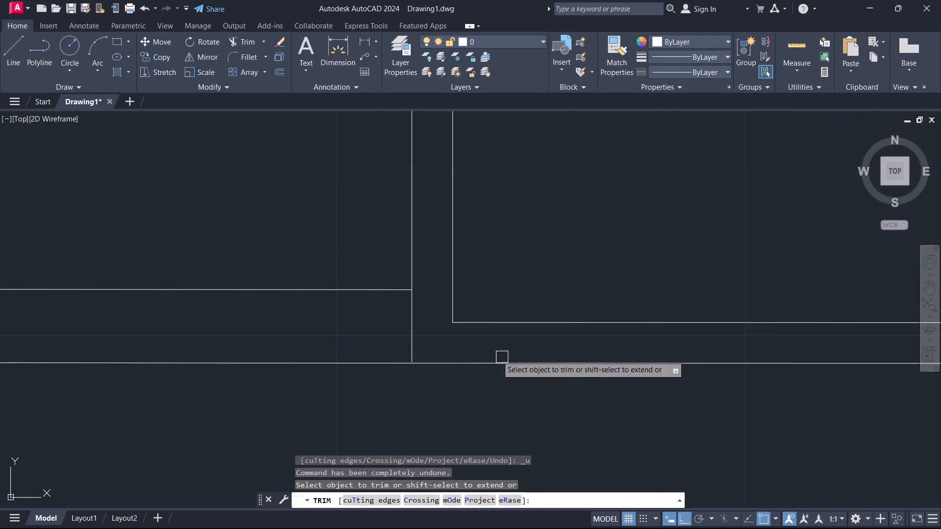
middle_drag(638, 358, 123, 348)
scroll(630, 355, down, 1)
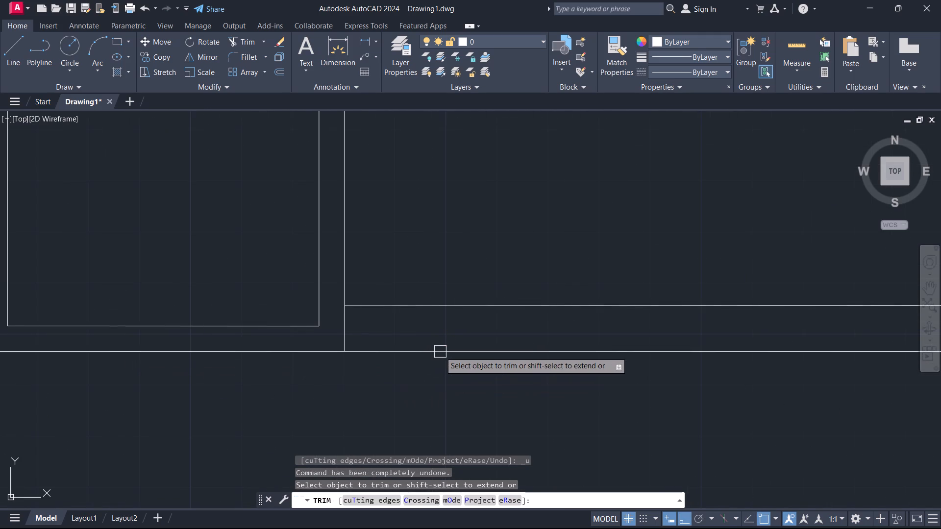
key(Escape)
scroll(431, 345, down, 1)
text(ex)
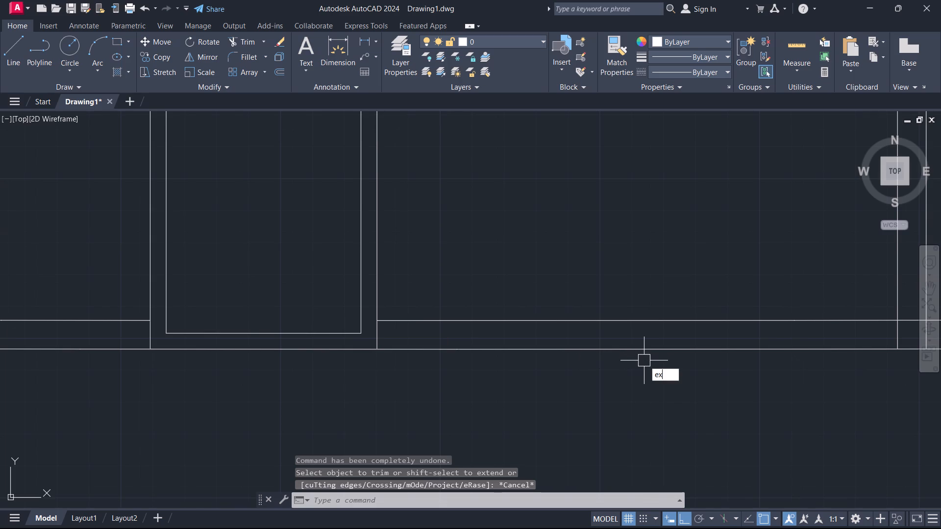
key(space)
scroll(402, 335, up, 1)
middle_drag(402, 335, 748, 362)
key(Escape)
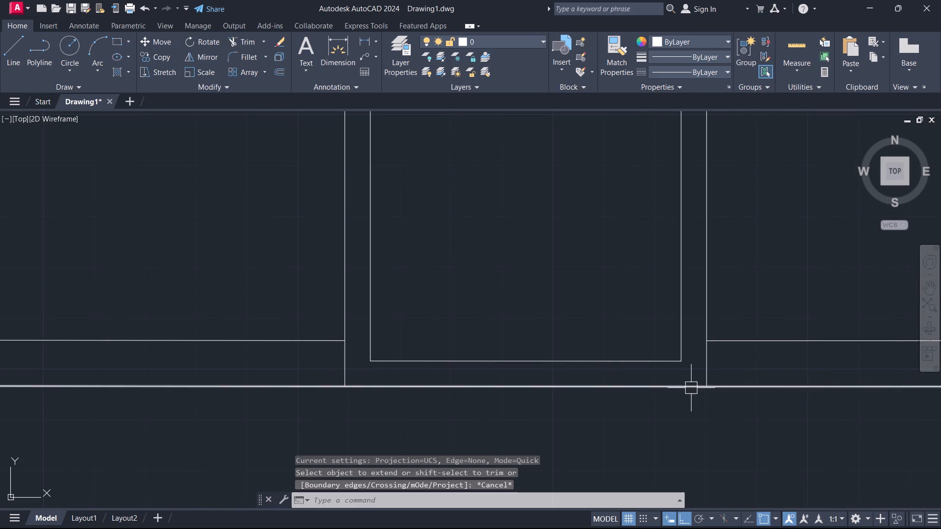
Fillet the bottom wall's outer line with the small room's right partition outer line into a square corner.
key(f)
key(space)
click(656, 386)
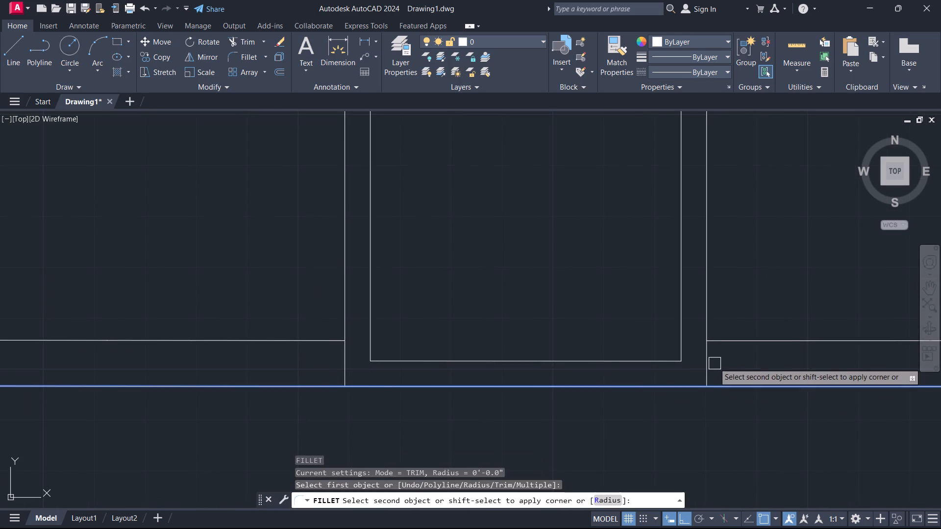
click(707, 359)
key(Escape)
Extend the outer line of the small room's left partition down to the bottom wall's outer line.
text(ex)
key(space)
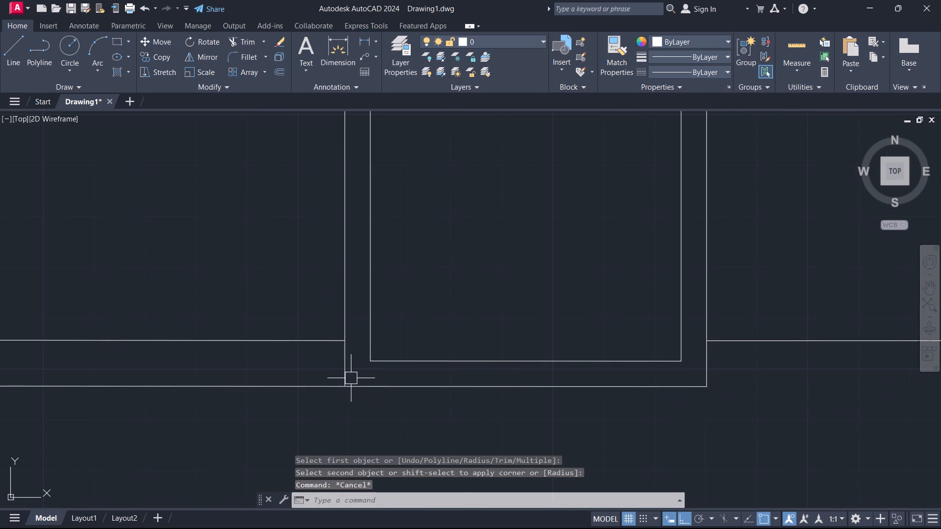
click(345, 362)
key(Escape)
scroll(376, 350, down, 2)
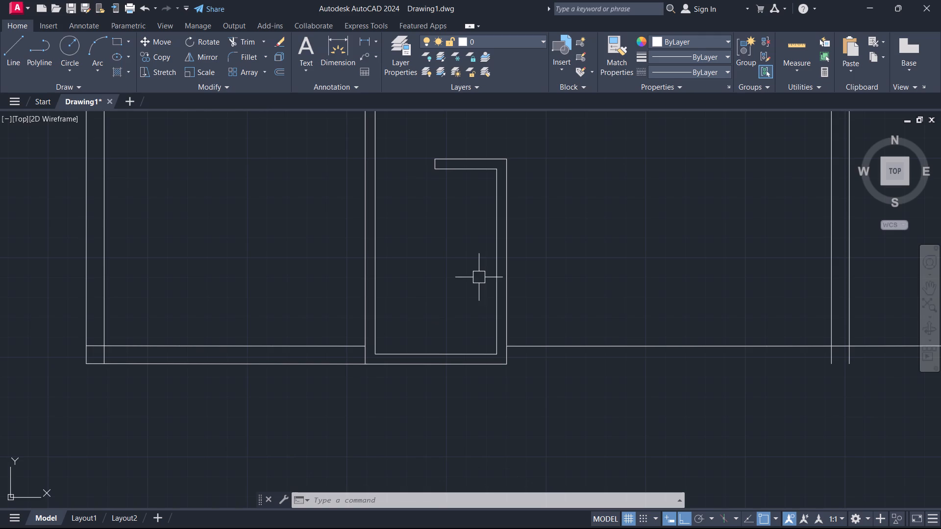
Remove the bottom wall's inner line east of the small room, trimming the first stretch and deleting the remaining piece across the end walls.
scroll(498, 259, down, 1)
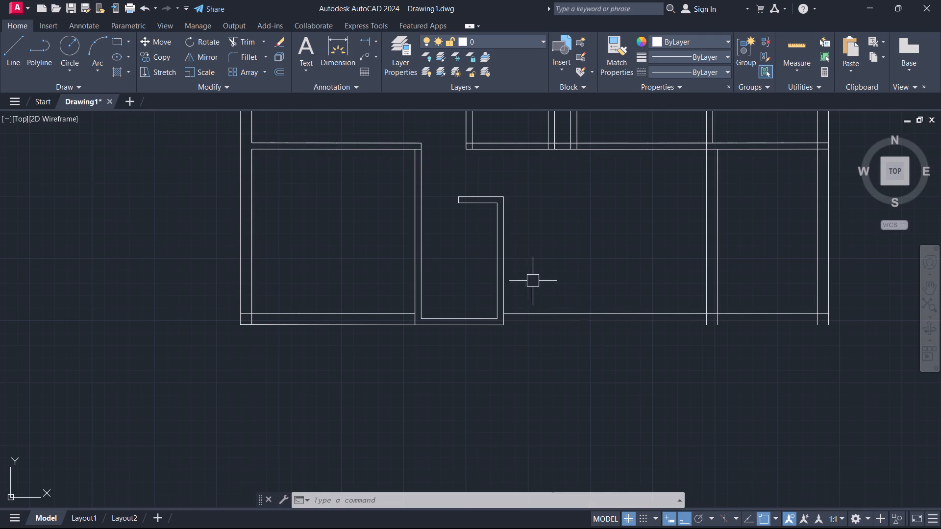
middle_drag(545, 284, 497, 273)
middle_drag(497, 273, 507, 372)
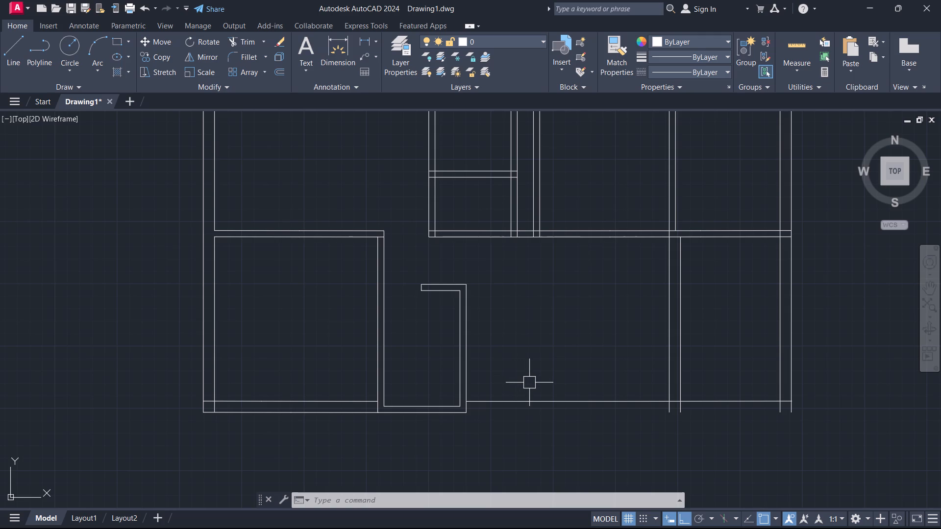
middle_drag(542, 402, 519, 312)
scroll(519, 312, up, 1)
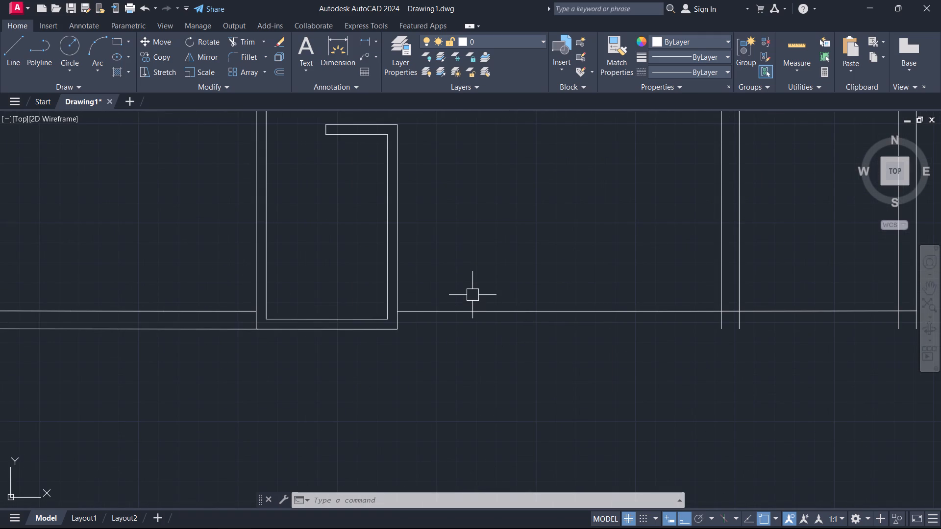
text(tr)
key(space)
click(496, 279)
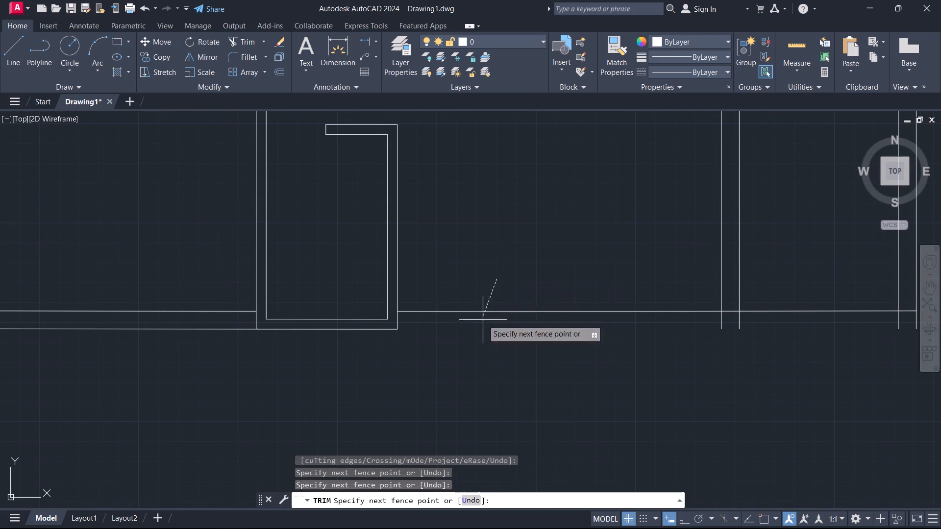
click(480, 347)
key(Escape)
click(847, 335)
click(829, 308)
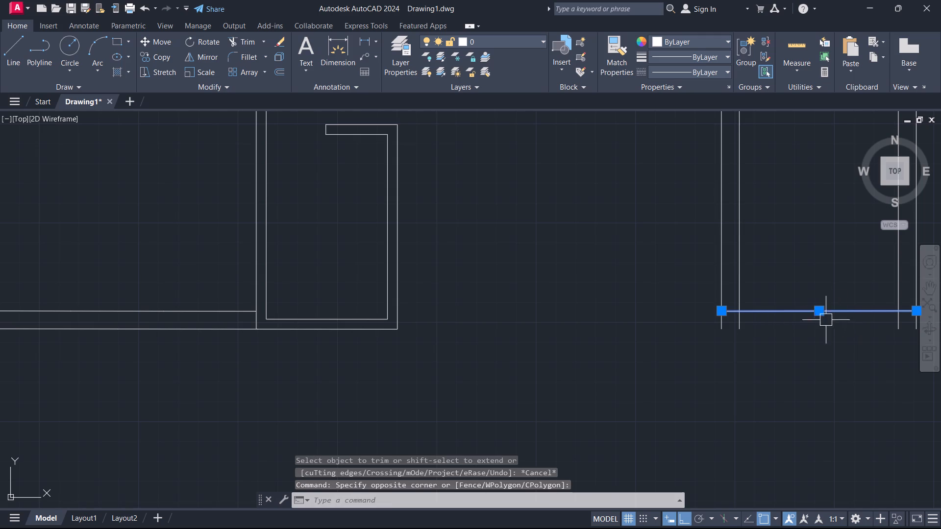
key(Delete)
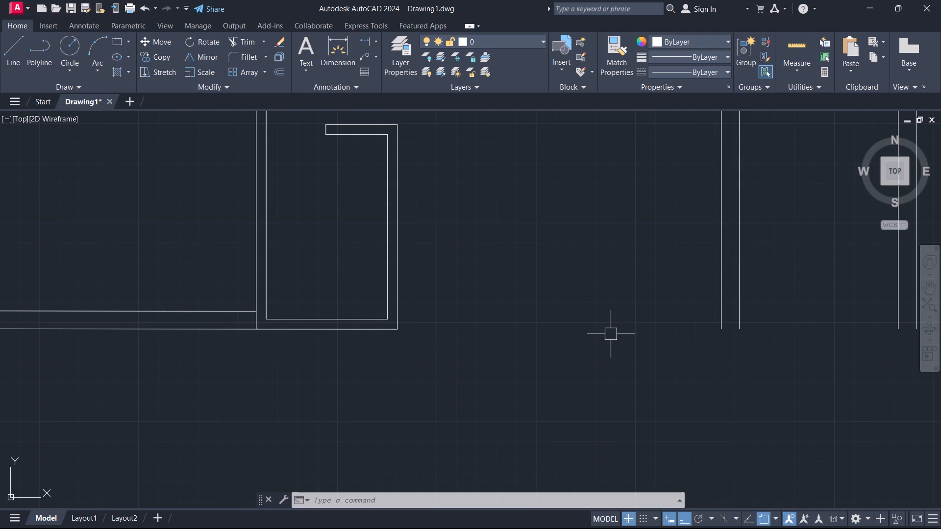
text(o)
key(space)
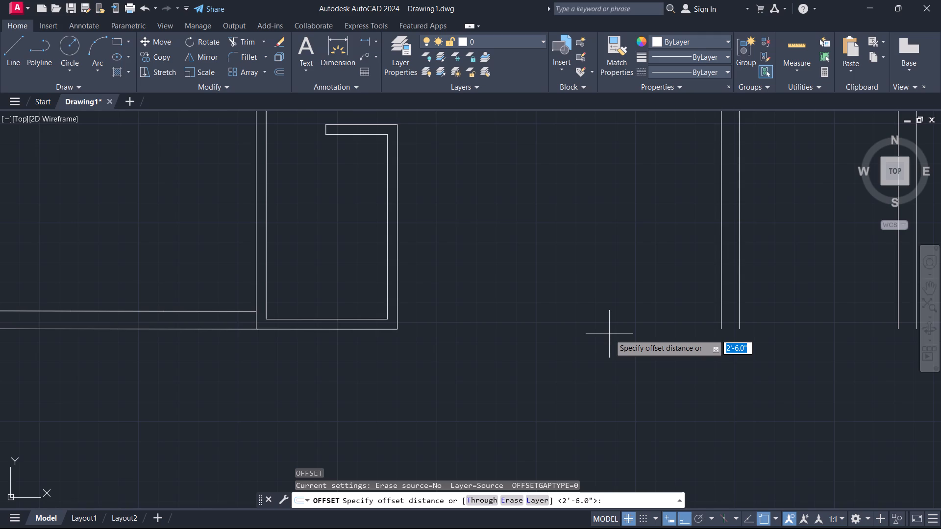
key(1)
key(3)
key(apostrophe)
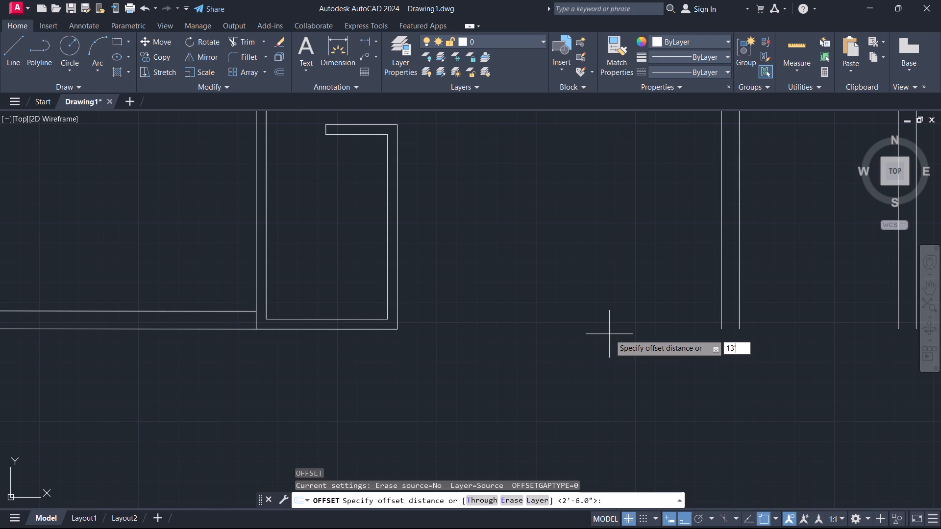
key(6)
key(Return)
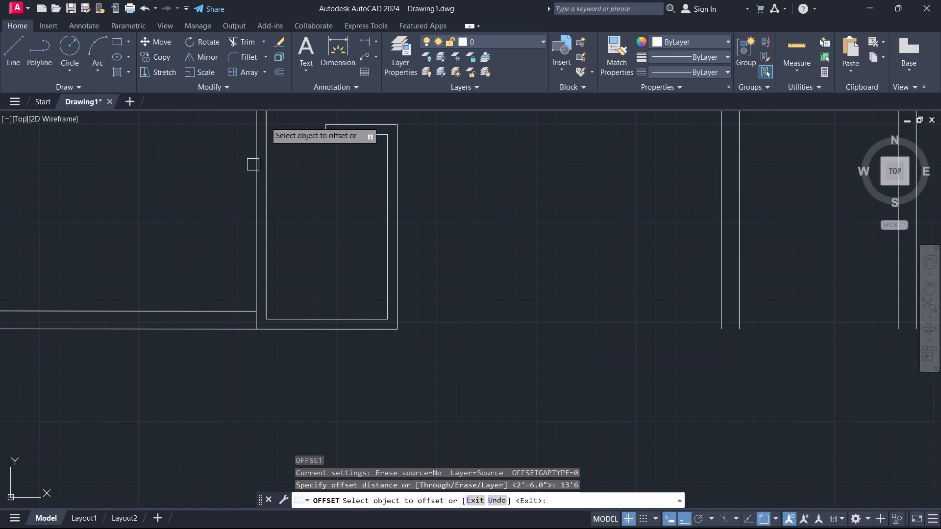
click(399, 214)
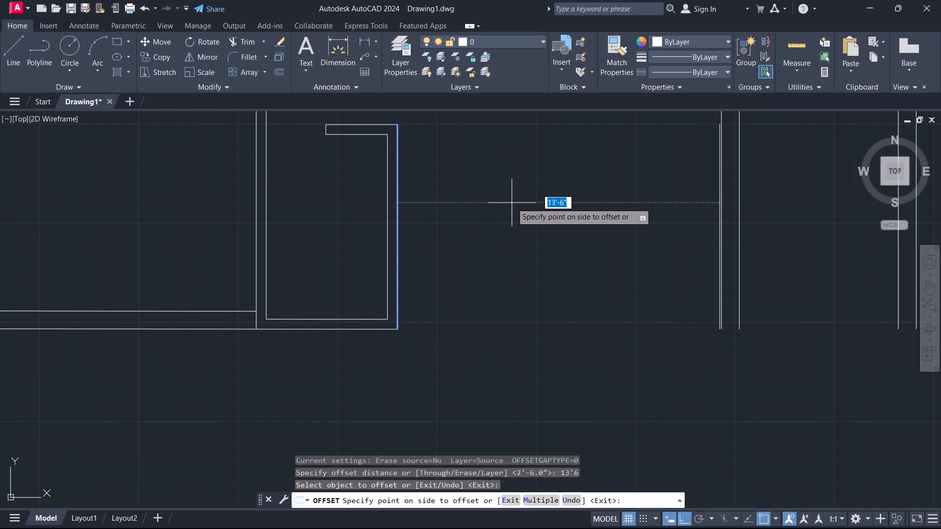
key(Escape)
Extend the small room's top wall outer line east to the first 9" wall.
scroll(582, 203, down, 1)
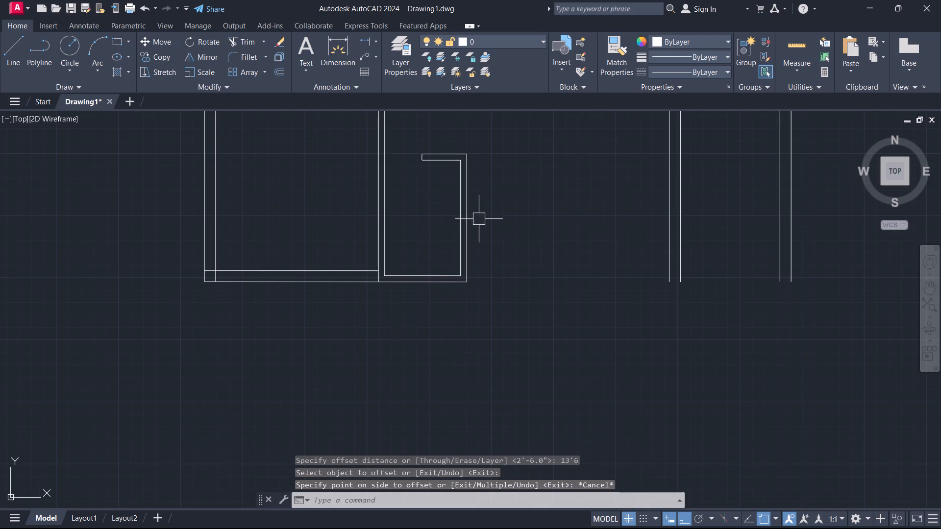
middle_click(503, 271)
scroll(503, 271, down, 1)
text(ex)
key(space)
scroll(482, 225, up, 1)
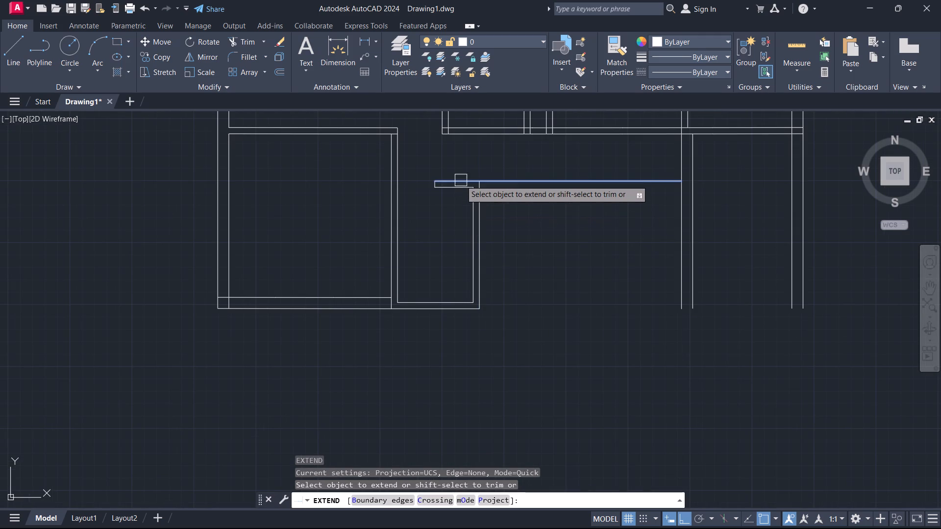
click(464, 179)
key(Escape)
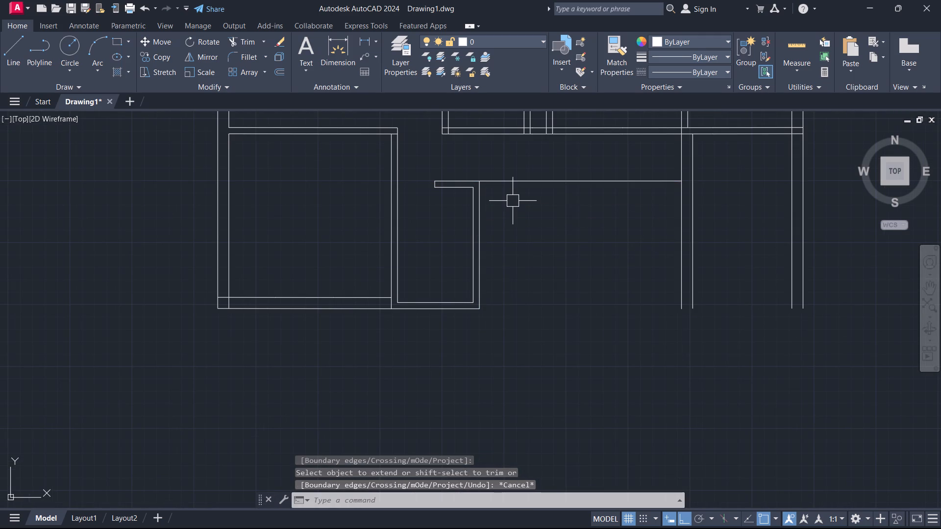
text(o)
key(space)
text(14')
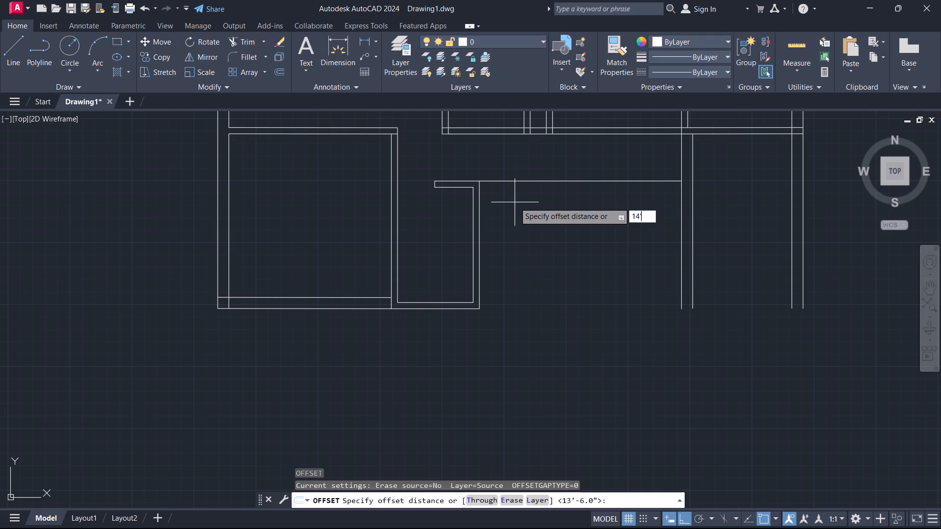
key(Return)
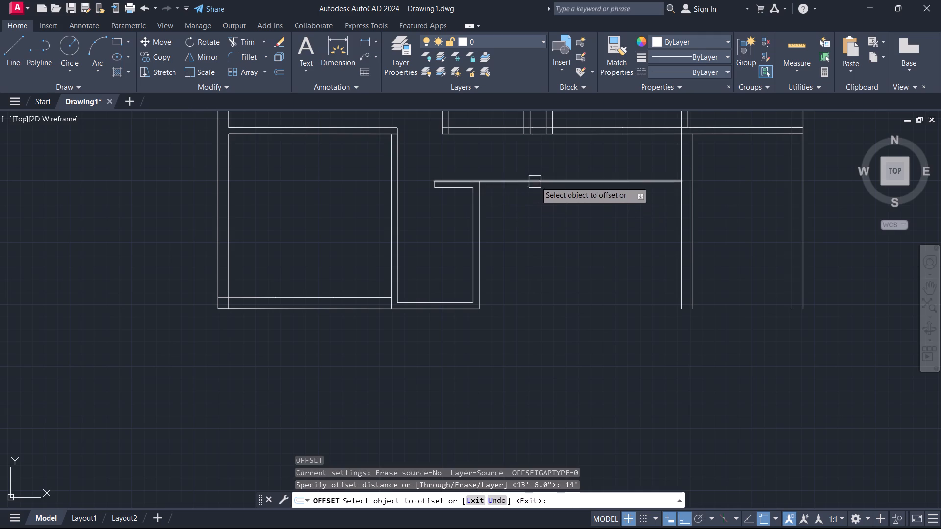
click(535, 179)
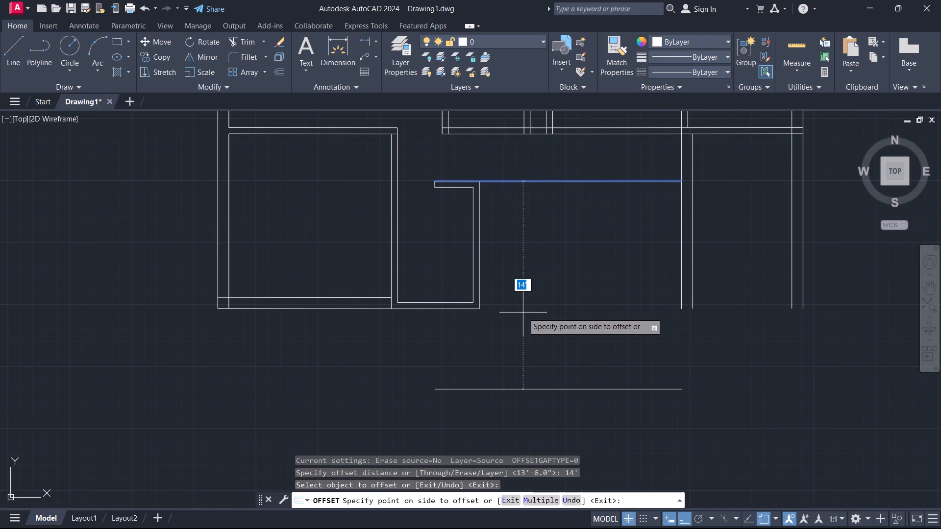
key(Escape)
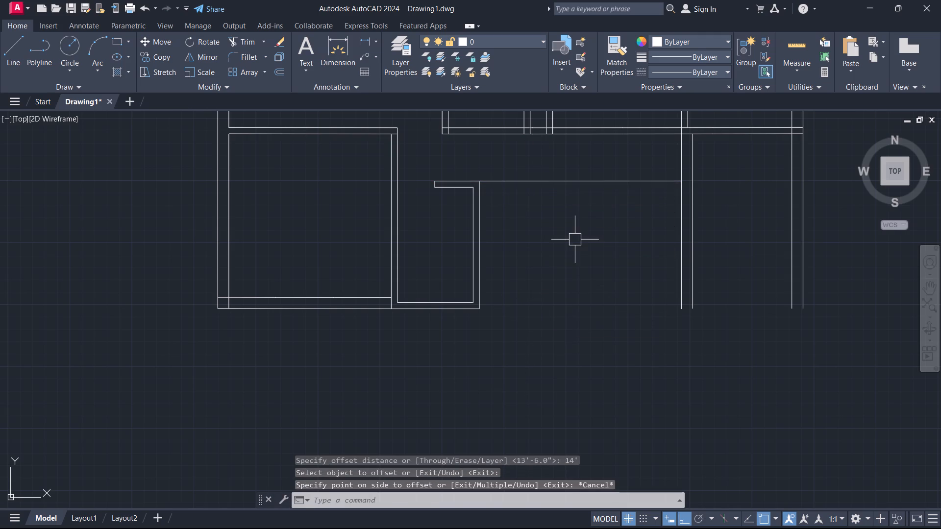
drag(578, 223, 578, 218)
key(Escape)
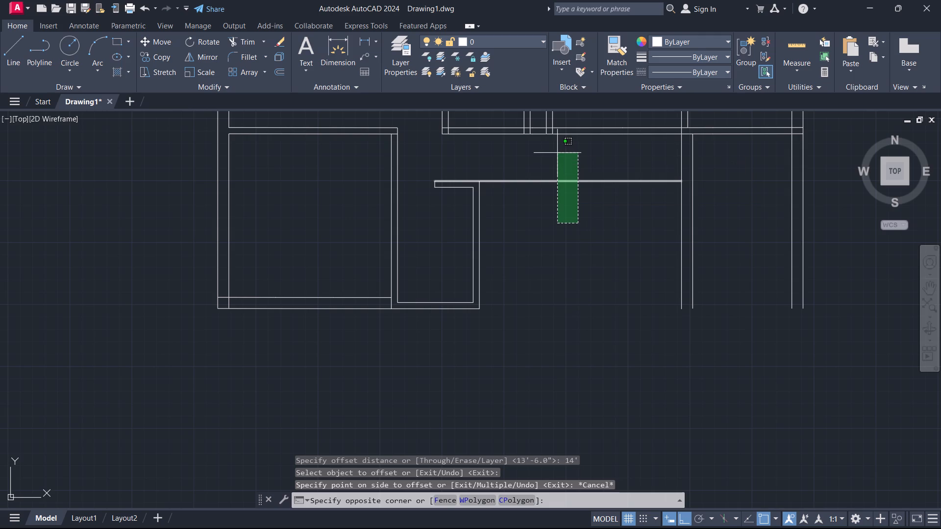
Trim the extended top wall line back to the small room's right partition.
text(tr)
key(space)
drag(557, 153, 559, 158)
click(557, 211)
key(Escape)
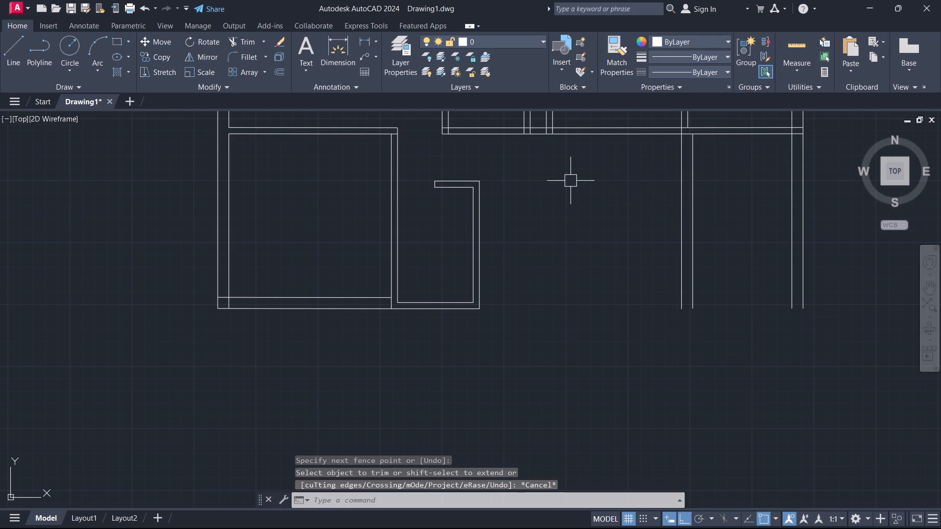
Offset the lower line of the upper east rooms' bottom wall 14' downward.
text(o)
key(space)
key(1)
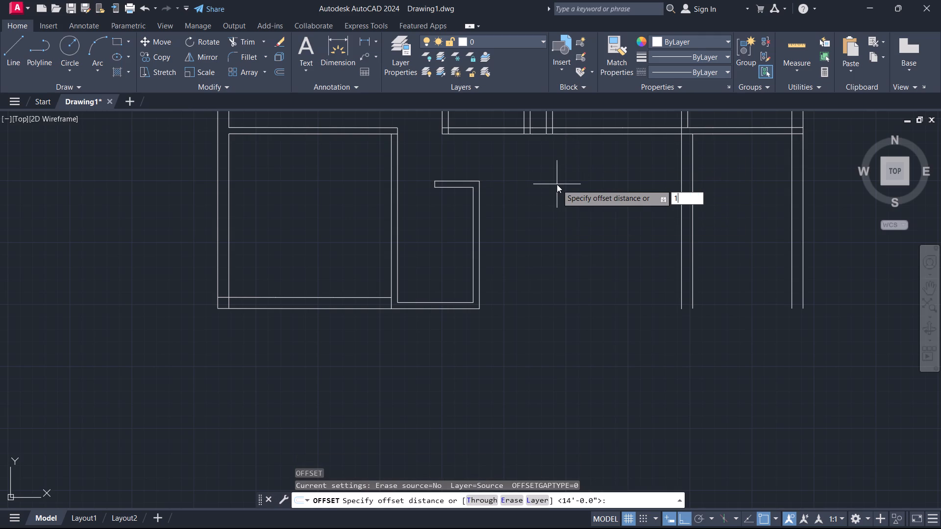
text(4')
key(Return)
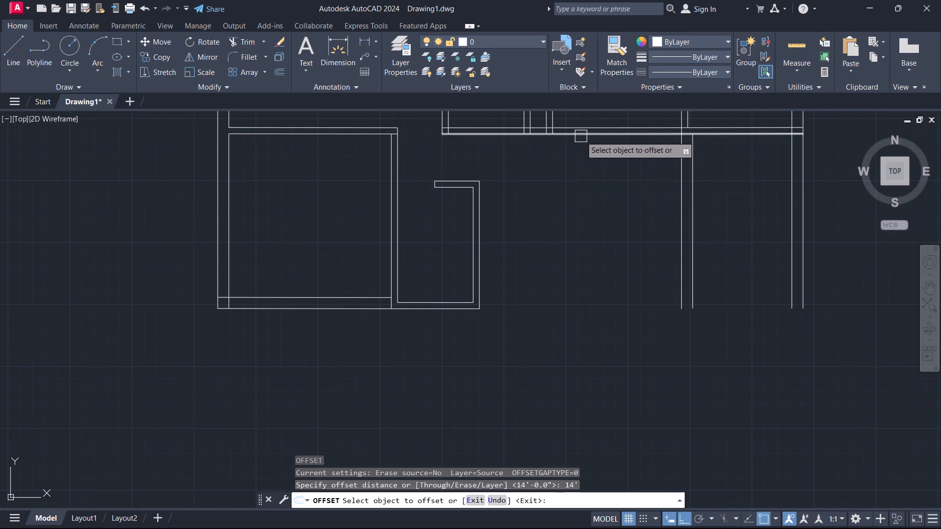
click(581, 136)
click(554, 273)
key(Escape)
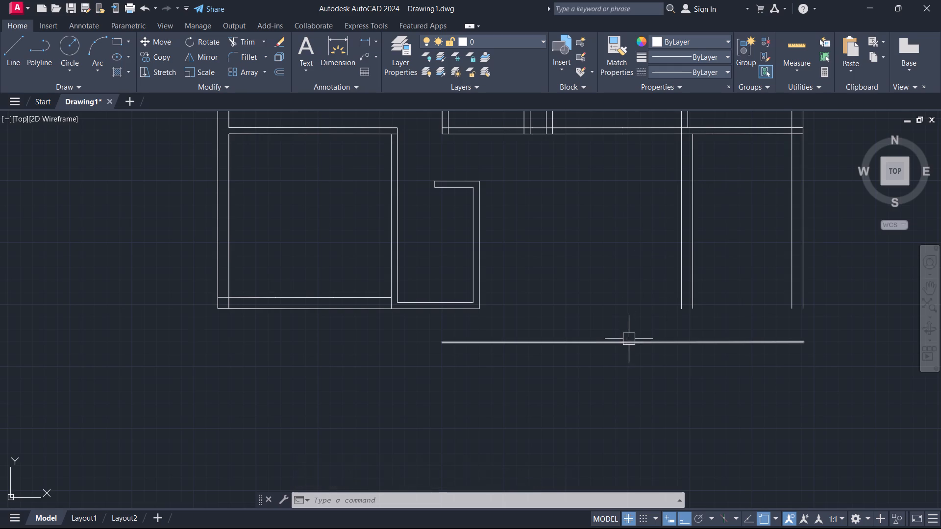
Extend the outer line of the small room's right partition down to the line offset 14' below the upper rooms.
key(e)
text(x)
key(space)
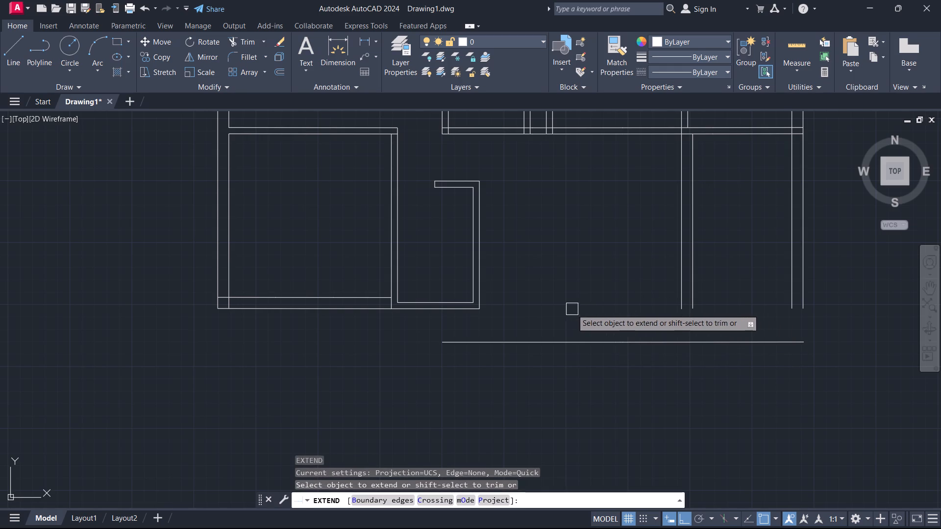
click(481, 298)
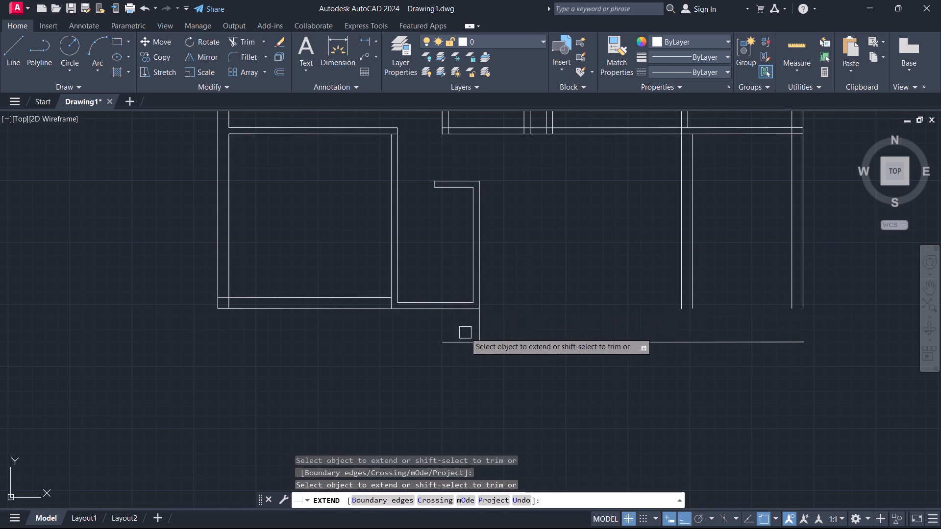
key(Escape)
Offset the extended partition line 9" to the west.
scroll(471, 310, up, 2)
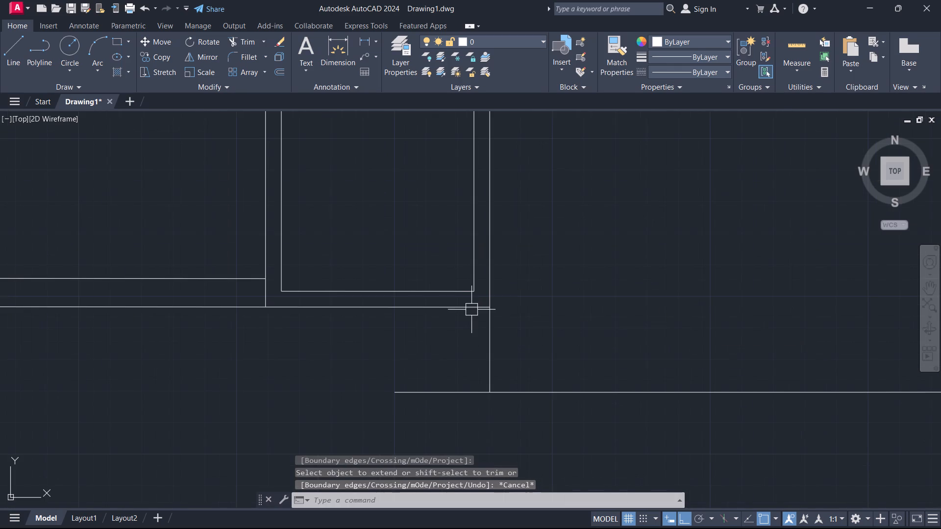
text(o 9)
key(Return)
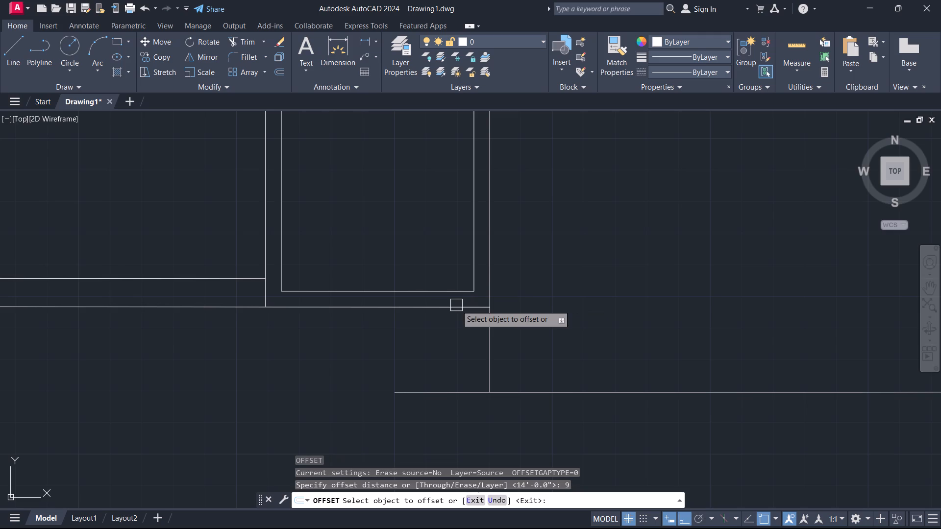
drag(492, 336, 481, 331)
click(429, 304)
key(Escape)
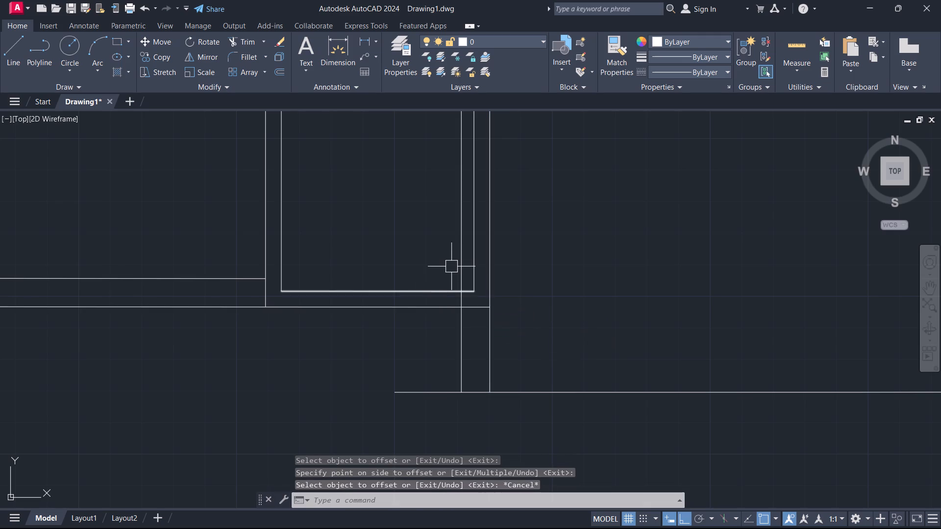
Trim the 9" offset line where it crosses the small room's bottom wall and delete its remaining piece inside the room.
key(t)
key(r)
key(space)
scroll(463, 292, up, 4)
click(480, 321)
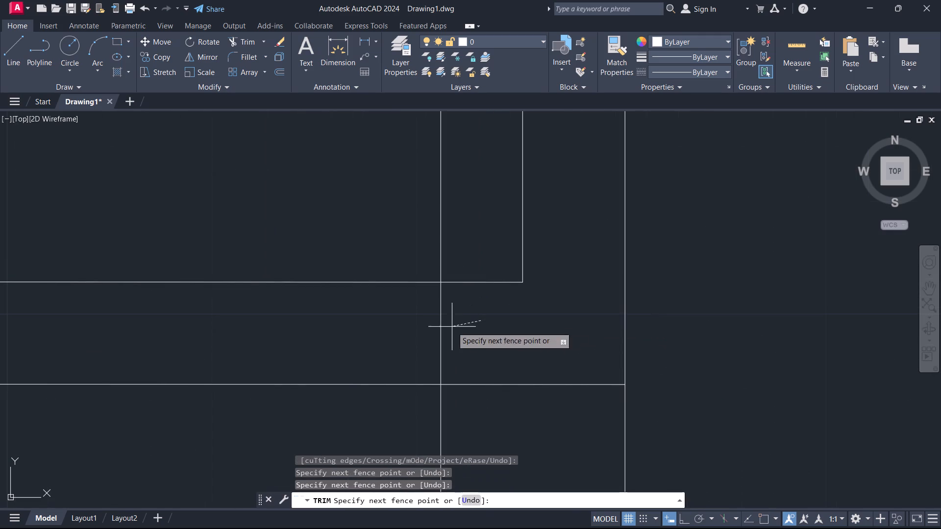
click(432, 334)
key(Escape)
drag(460, 265, 433, 250)
click(415, 240)
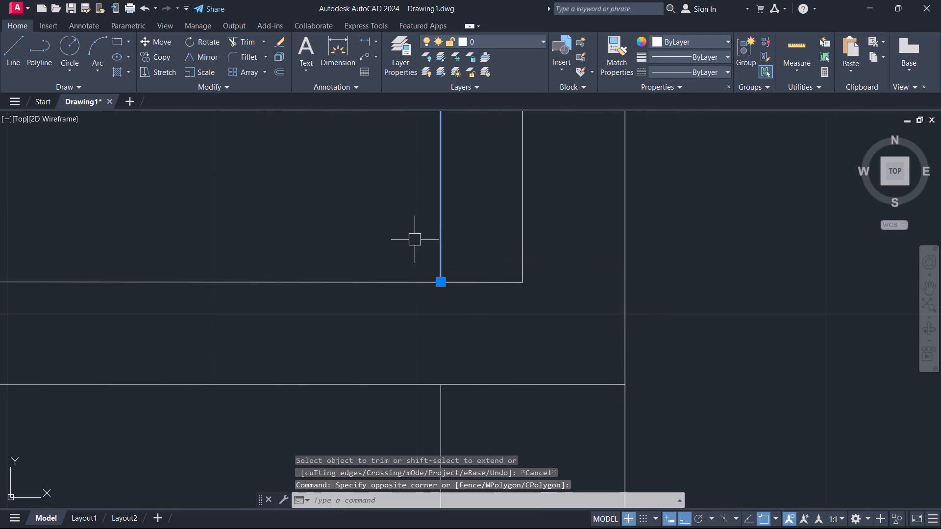
key(Delete)
Trim the small room's bottom wall outer line between the two faces of the 9" vertical wall.
scroll(463, 343, down, 3)
text(tr)
key(space)
click(499, 366)
click(496, 356)
key(Escape)
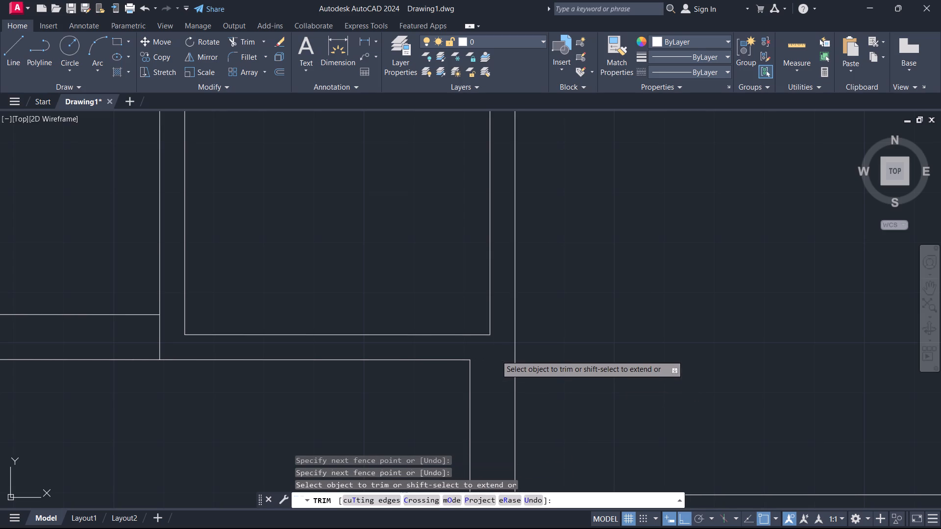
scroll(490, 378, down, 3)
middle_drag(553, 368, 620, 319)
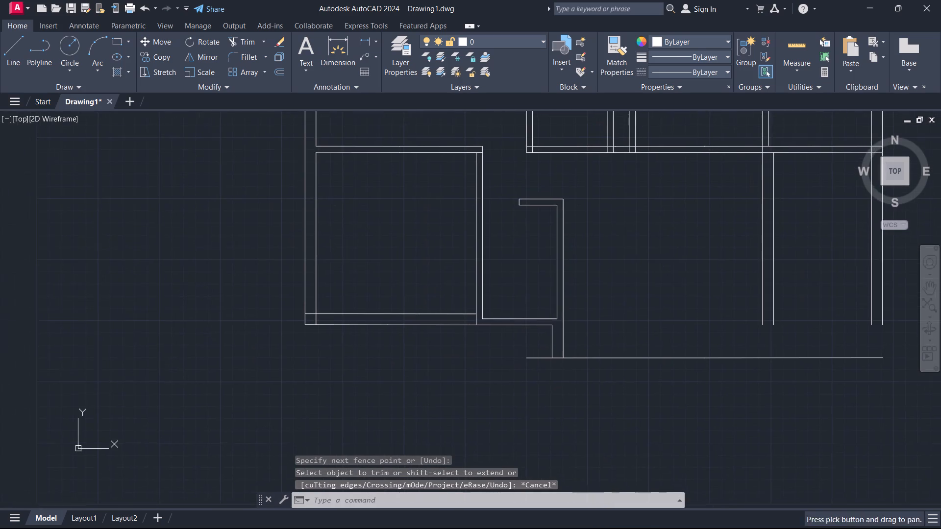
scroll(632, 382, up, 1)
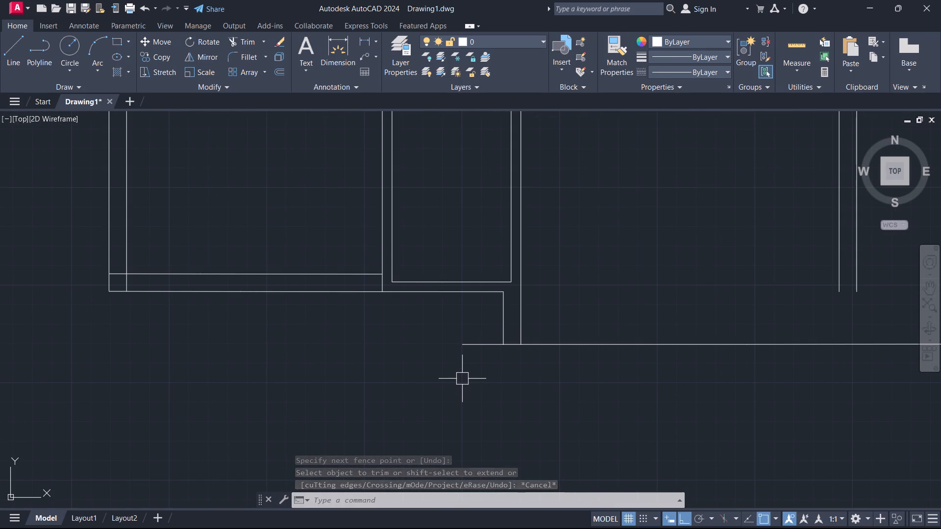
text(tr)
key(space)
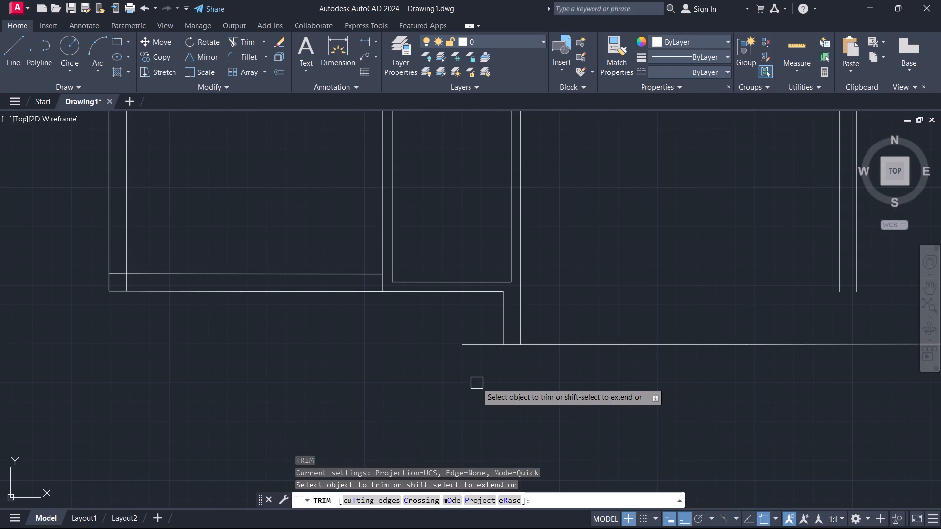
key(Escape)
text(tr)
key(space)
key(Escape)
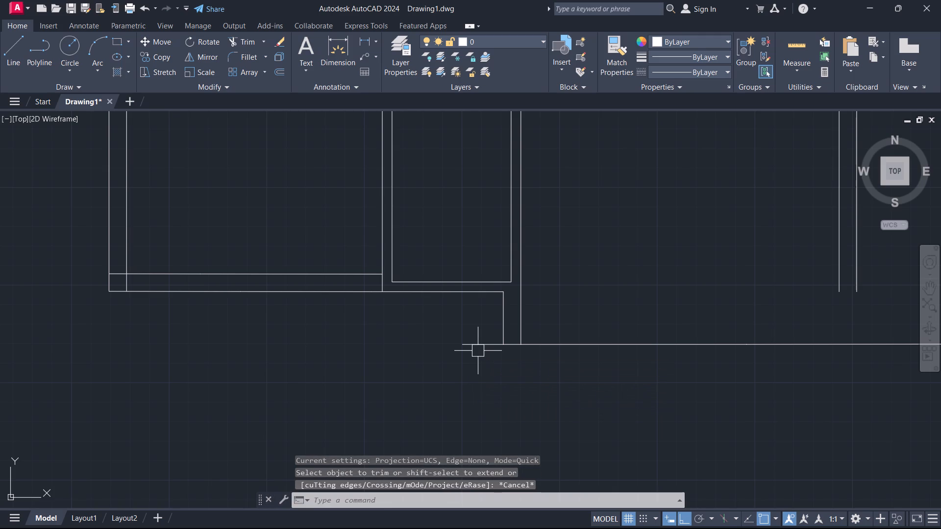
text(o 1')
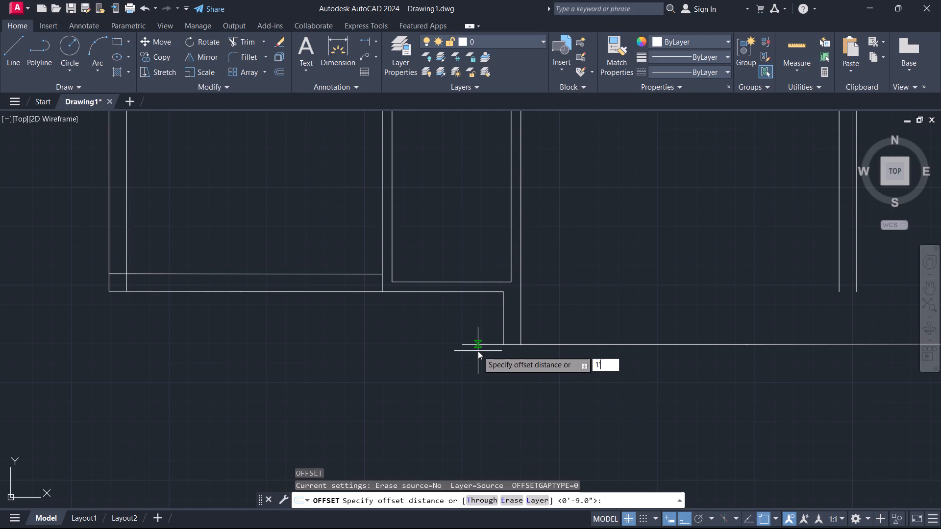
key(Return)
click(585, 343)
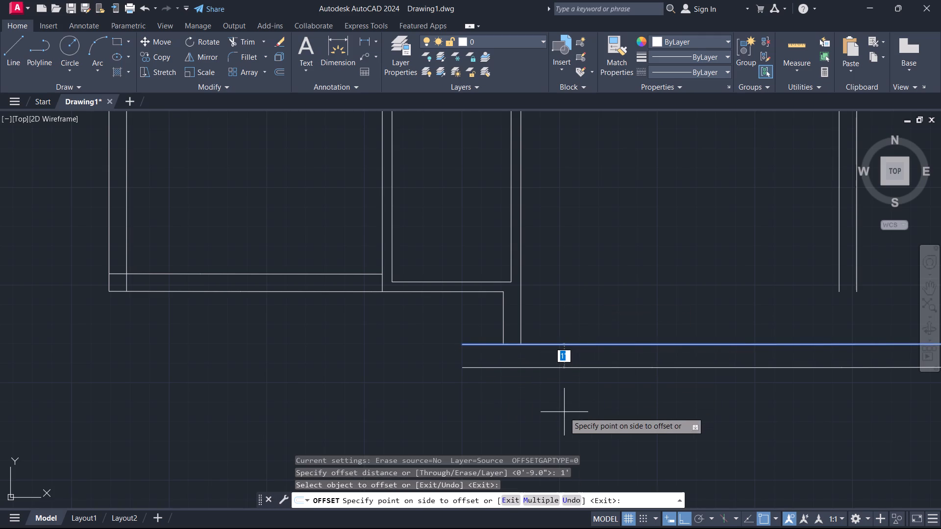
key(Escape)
Offset the long horizontal line at the foot of the 9" vertical wall 2' downward.
text(o 2')
key(Return)
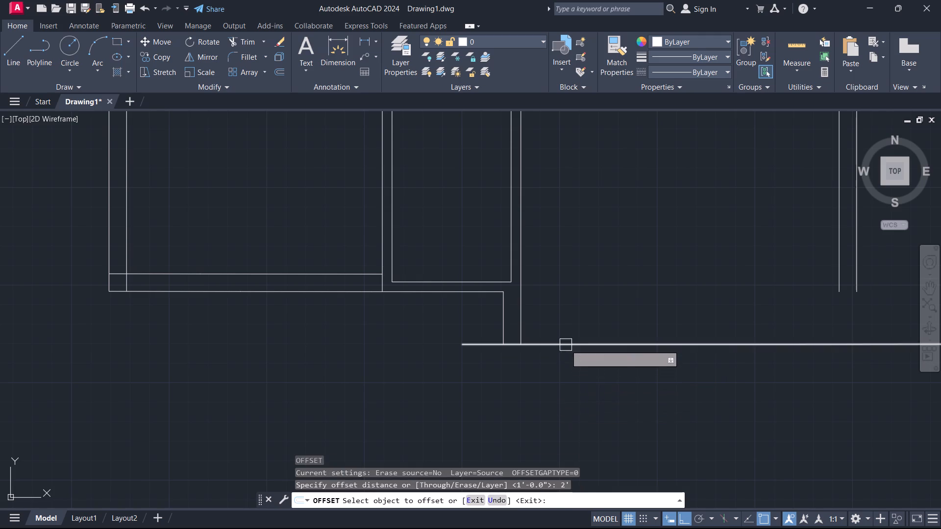
click(566, 345)
click(542, 417)
key(Escape)
Offset the lowest horizontal line 9" upward to form the bottom wall's inner face.
text(o 9)
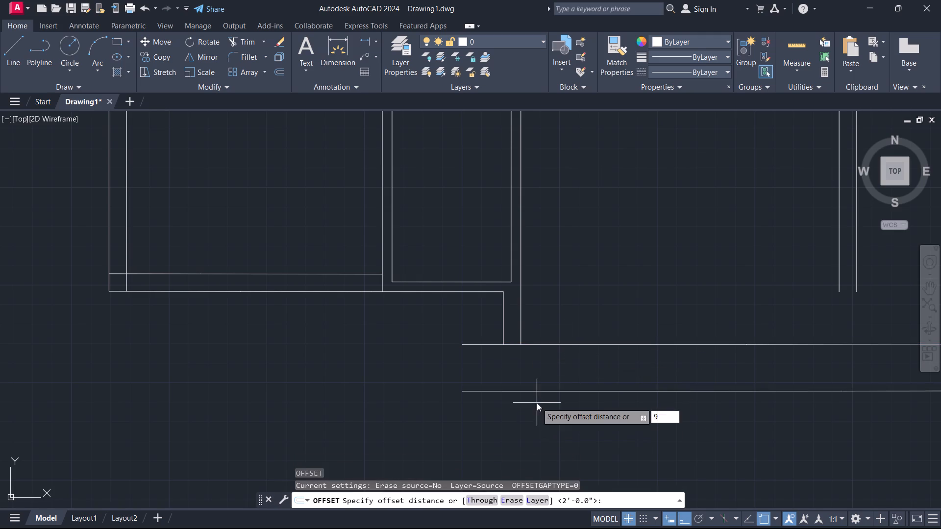
key(Return)
click(545, 396)
click(549, 364)
key(Escape)
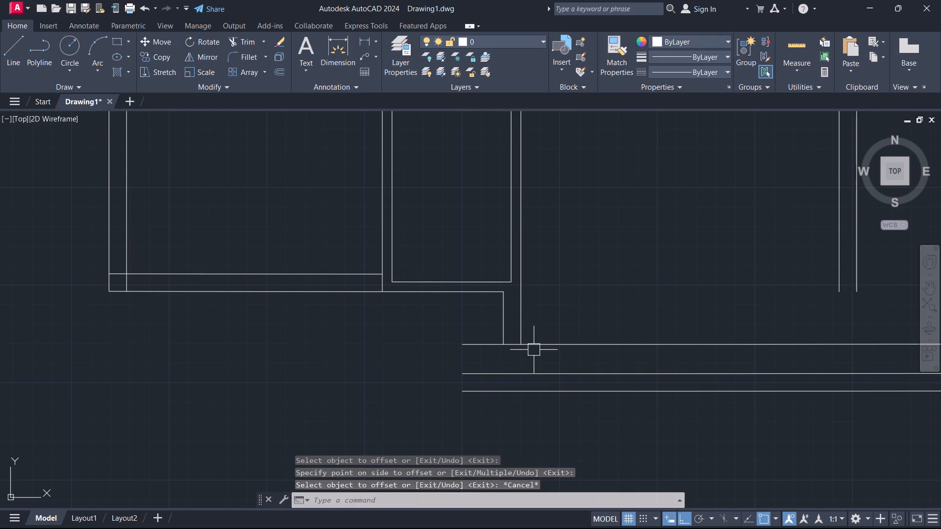
Offset the uppermost of the long horizontal lines at the 9" vertical wall's foot 5" downward.
text(o 5)
key(Return)
scroll(533, 349, up, 1)
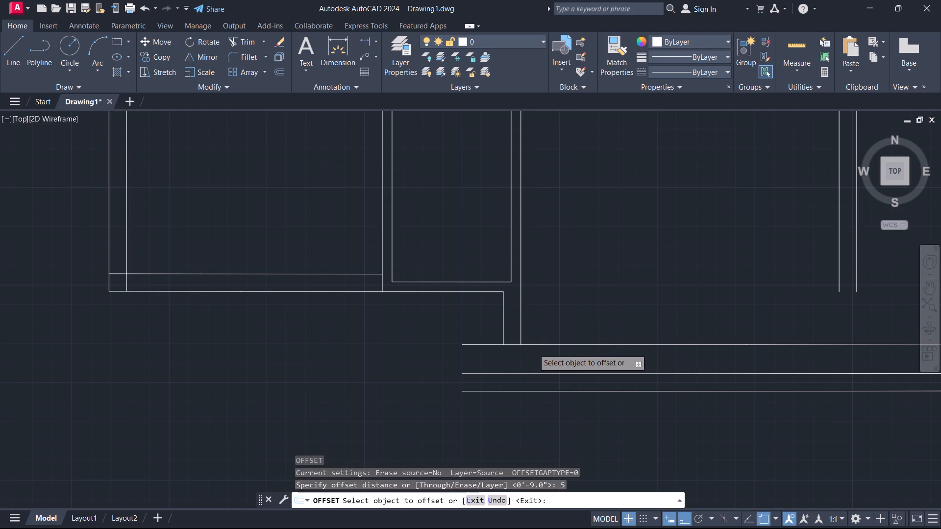
click(532, 344)
click(525, 372)
key(Escape)
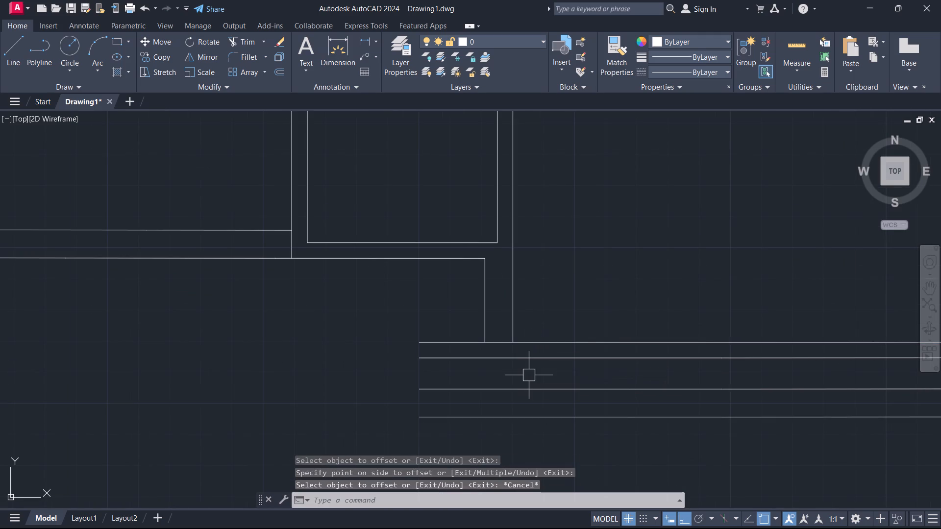
Extend both lines of the 9" vertical wall down to the lowest horizontal line.
text(ex)
key(space)
key(space)
click(547, 297)
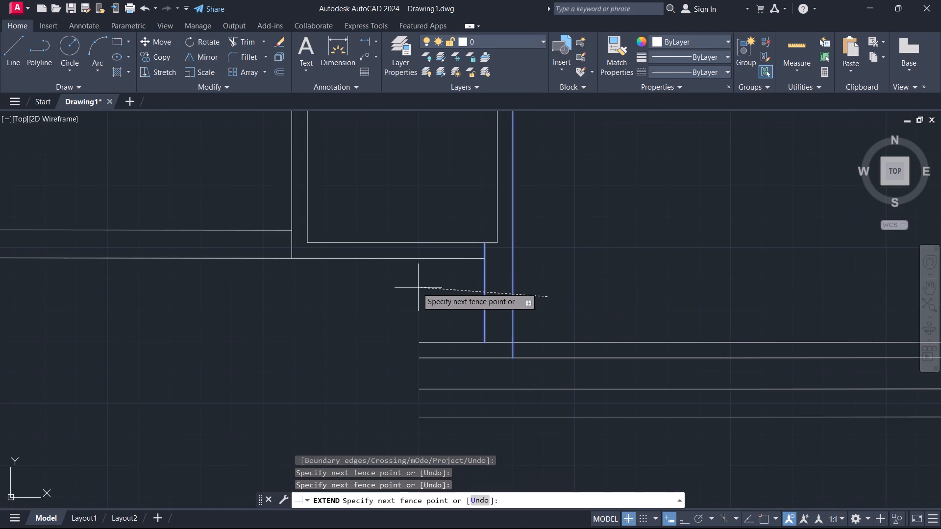
click(418, 289)
click(436, 300)
click(538, 333)
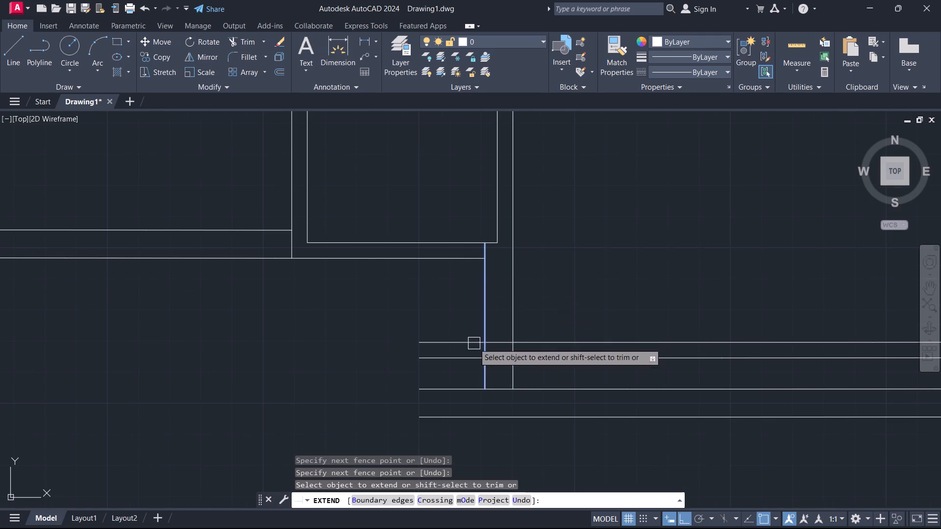
click(463, 320)
click(507, 322)
click(459, 317)
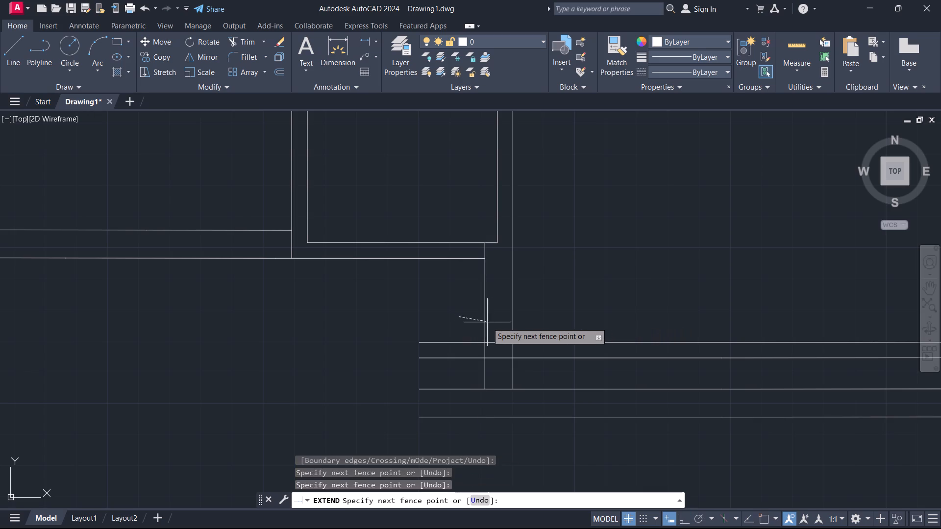
click(524, 320)
key(Escape)
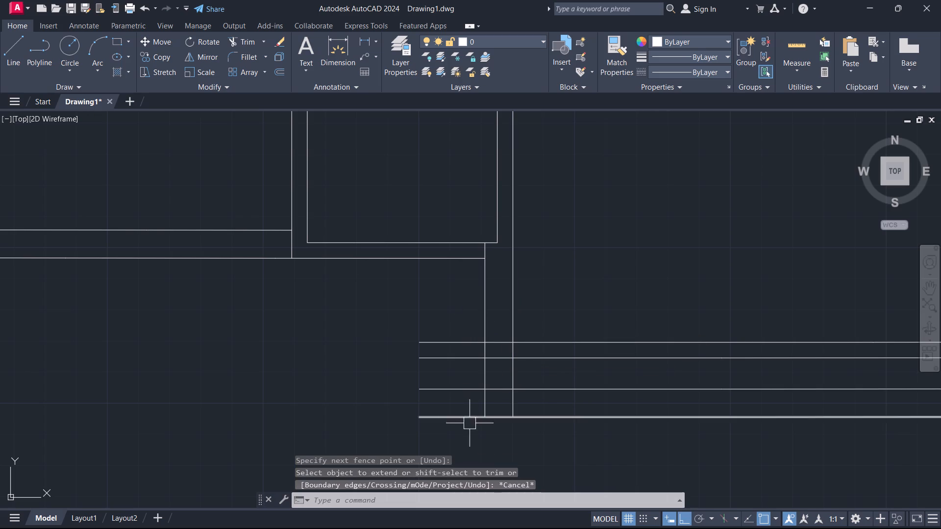
Trim the 5" wall's lines inside the 9" vertical wall and open the vertical wall's west face between them.
key(t)
key(r)
key(space)
click(499, 359)
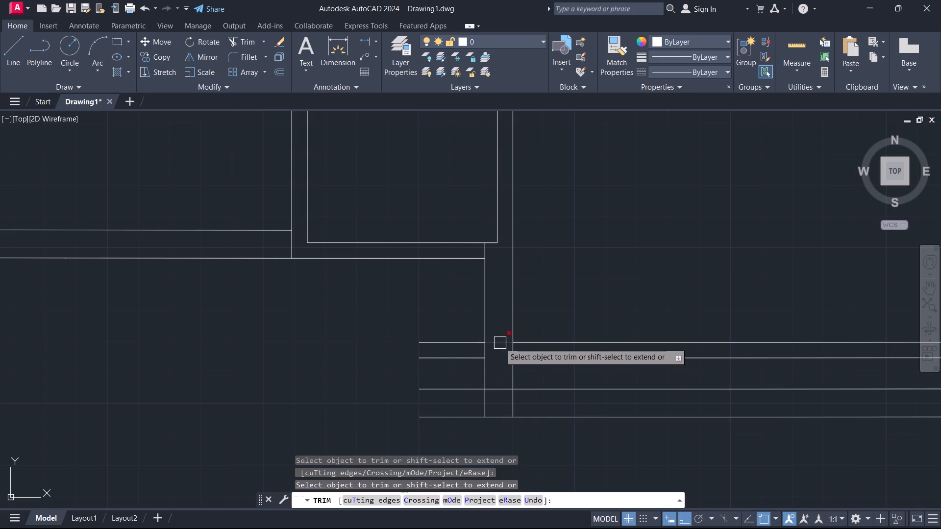
click(500, 341)
scroll(491, 346, up, 3)
click(495, 360)
click(462, 368)
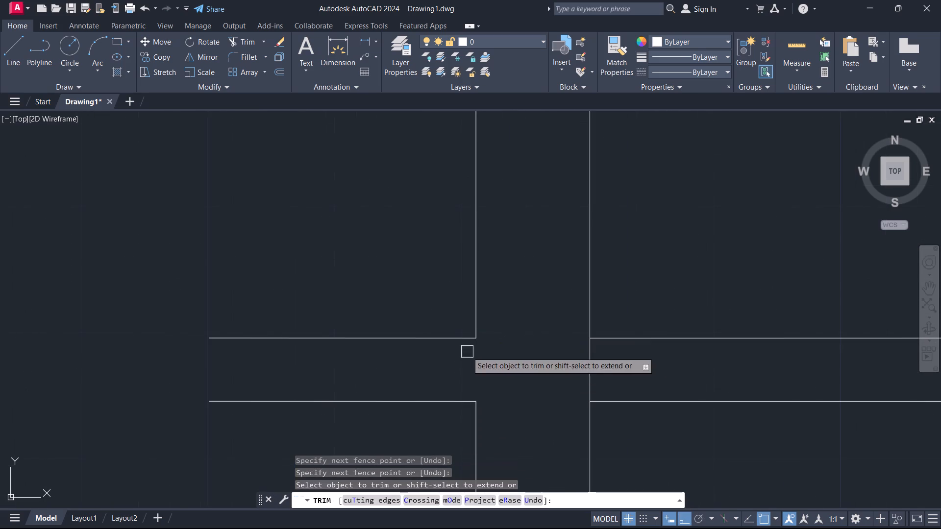
Trim the stretch of the 9" wall's west line that crosses the small room's bottom wall.
scroll(486, 324, down, 4)
scroll(503, 261, up, 4)
click(459, 291)
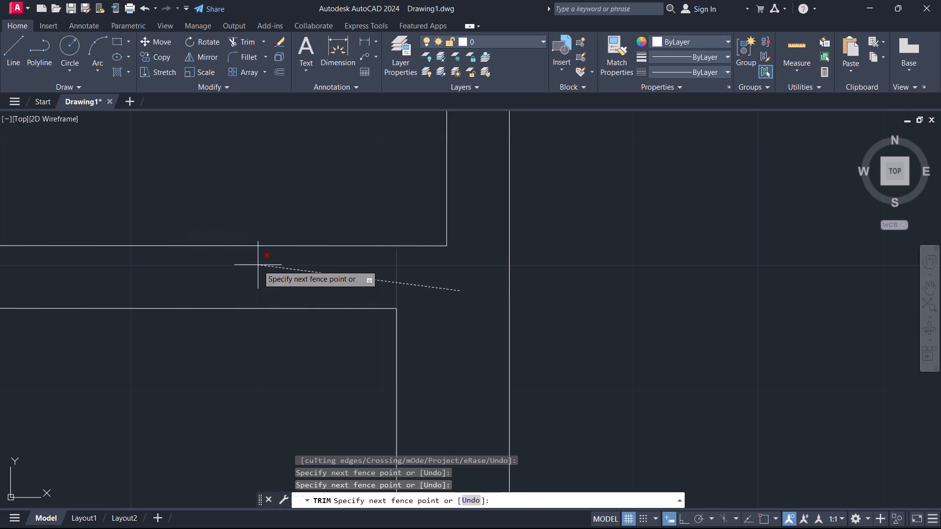
click(258, 264)
Trim away both lines of the 5" wall east of the 9" vertical wall.
scroll(281, 258, down, 5)
middle_drag(348, 260, 423, 219)
scroll(378, 248, up, 4)
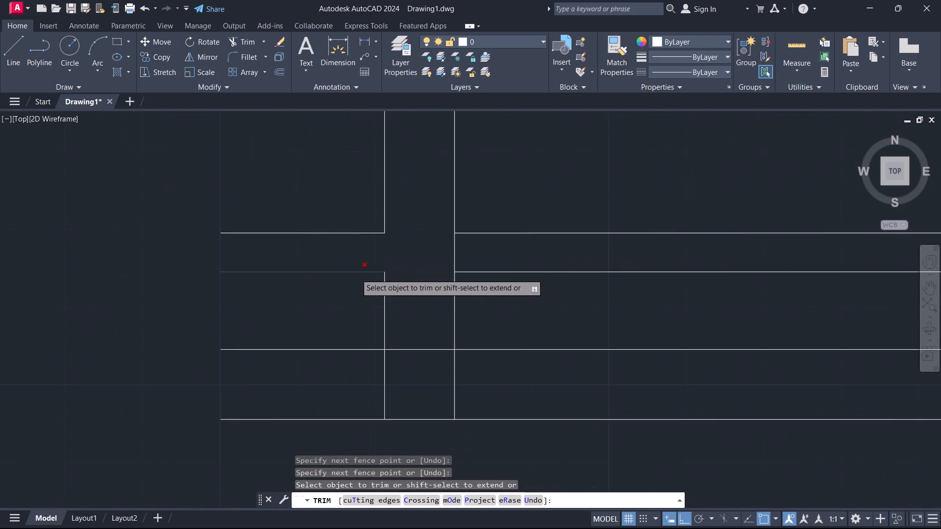
scroll(362, 292, down, 2)
middle_drag(357, 297, 452, 263)
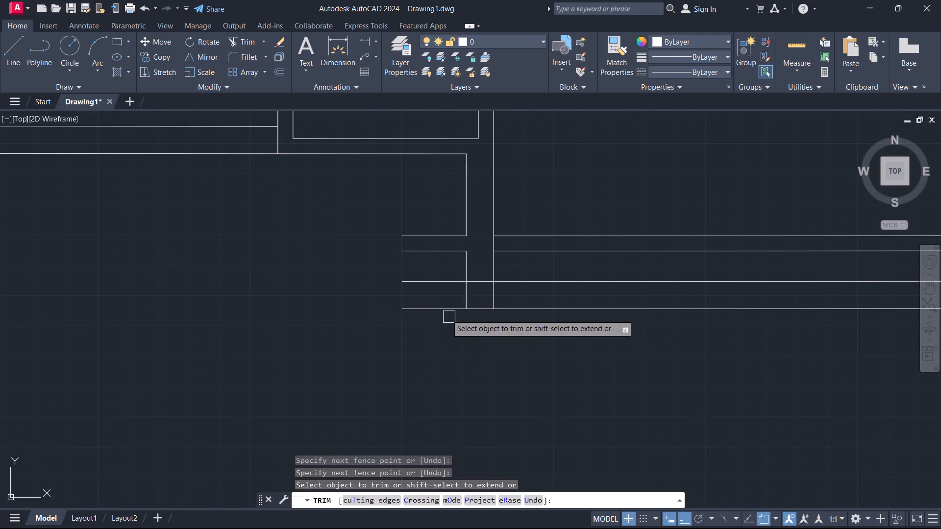
click(566, 263)
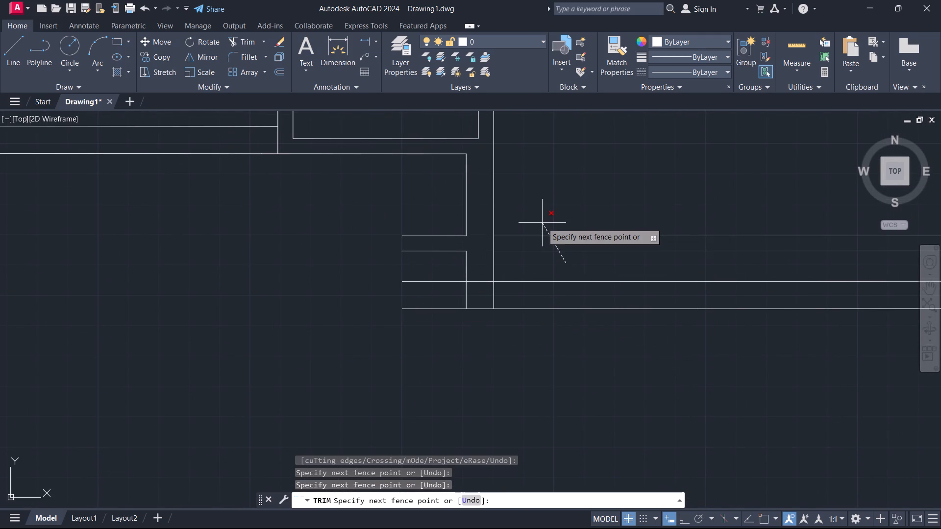
click(542, 223)
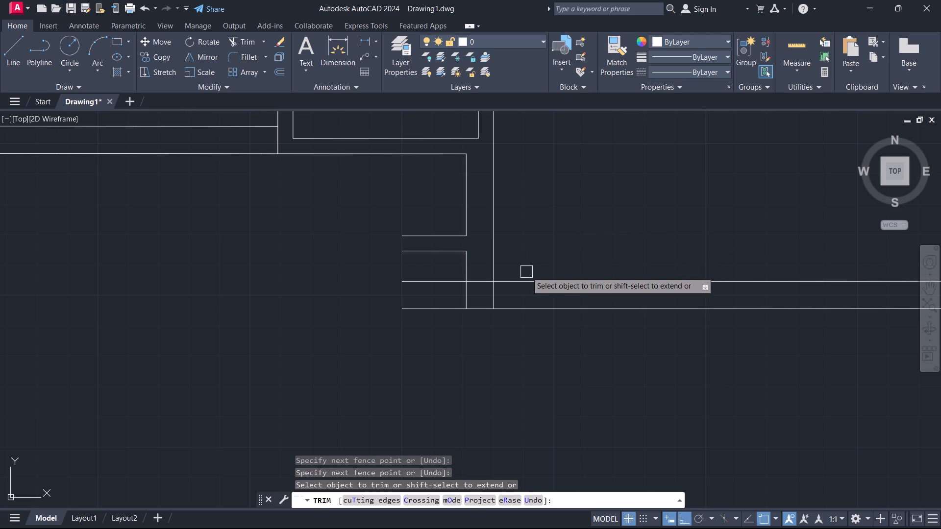
Trim the bottom wall's overhanging lines west of the 9" vertical wall and clear the overlapping lines to form an L-shaped corner.
scroll(485, 287, up, 1)
click(482, 272)
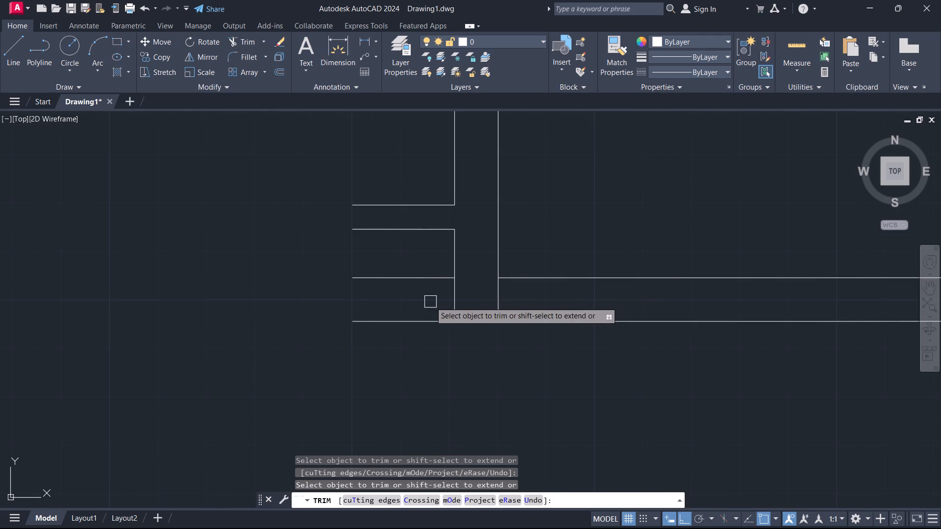
click(430, 302)
click(428, 271)
click(432, 289)
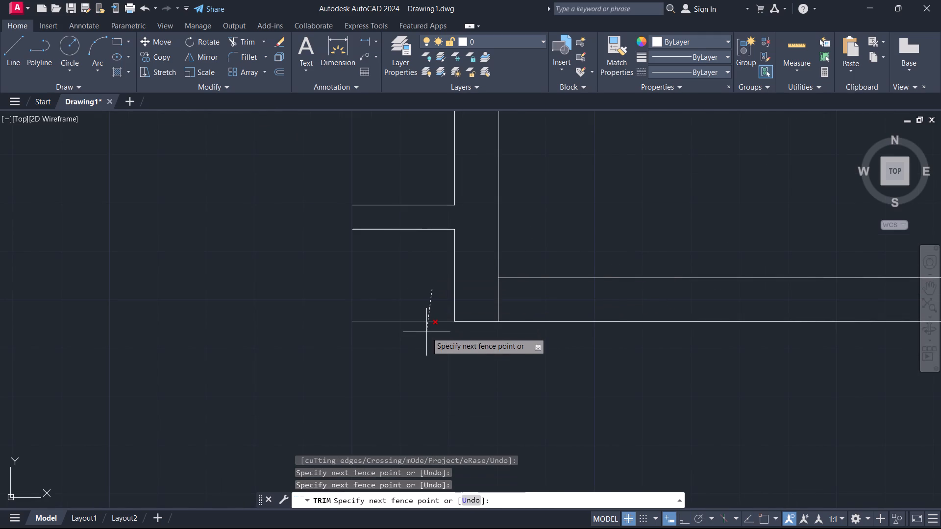
click(427, 332)
click(481, 287)
click(510, 291)
scroll(523, 255, down, 3)
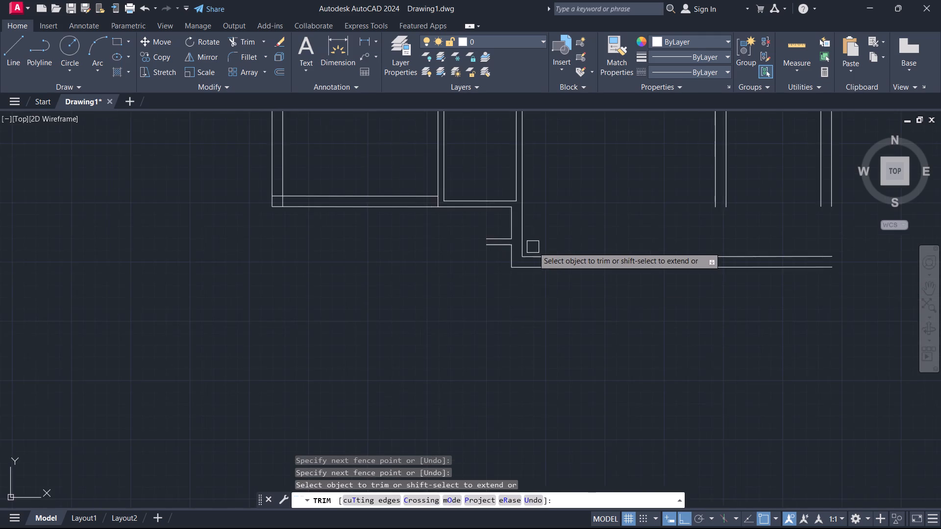
middle_drag(532, 245, 316, 307)
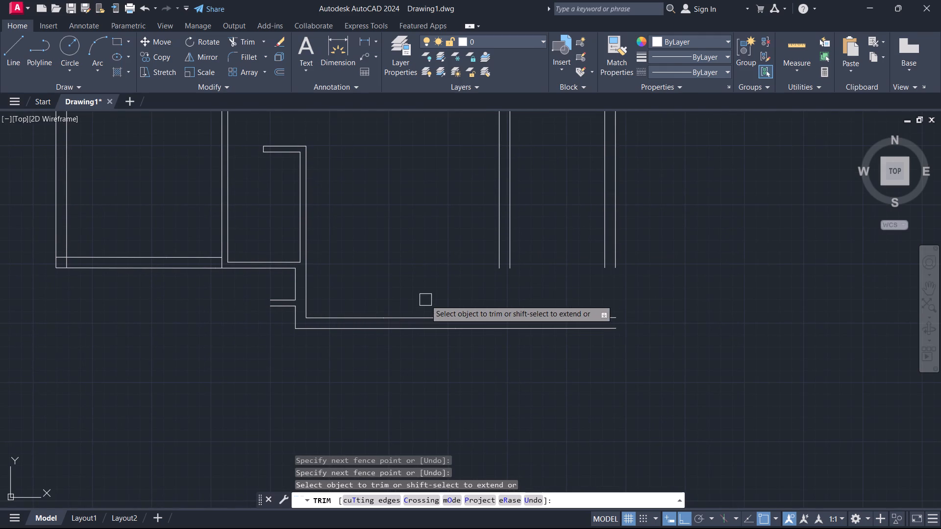
scroll(442, 298, down, 1)
middle_drag(462, 285, 536, 304)
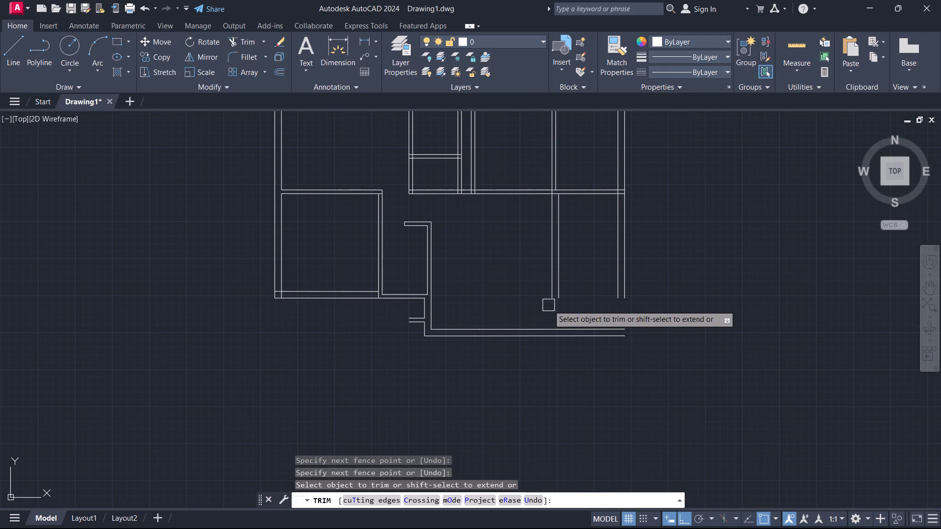
key(Escape)
key(Escape)
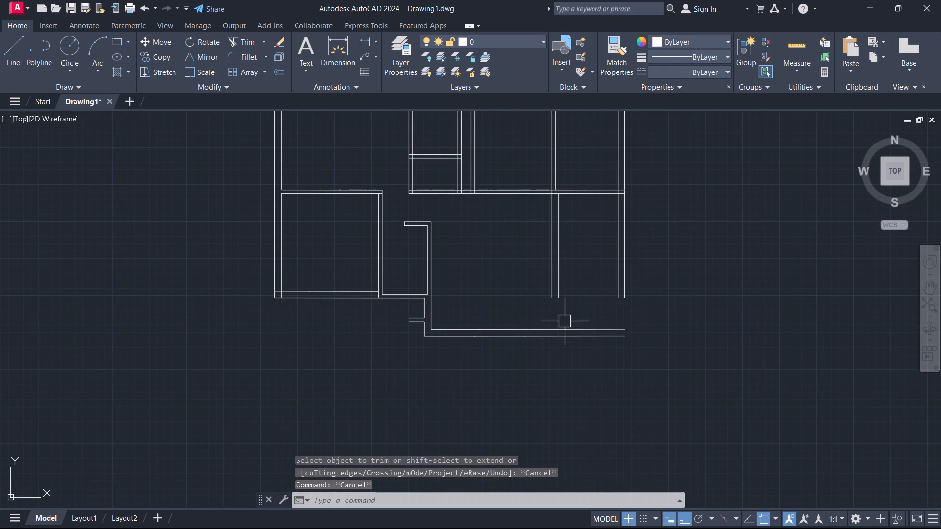
Fillet the west line of the next 9" vertical wall to the east with the bottom wall's upper line into a sharp corner.
scroll(565, 321, up, 1)
key(f)
key(space)
click(545, 282)
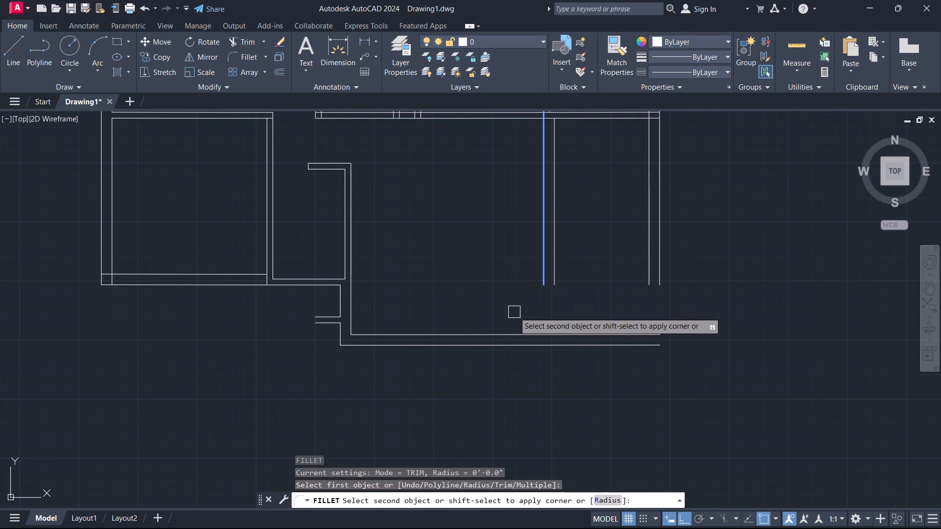
click(482, 331)
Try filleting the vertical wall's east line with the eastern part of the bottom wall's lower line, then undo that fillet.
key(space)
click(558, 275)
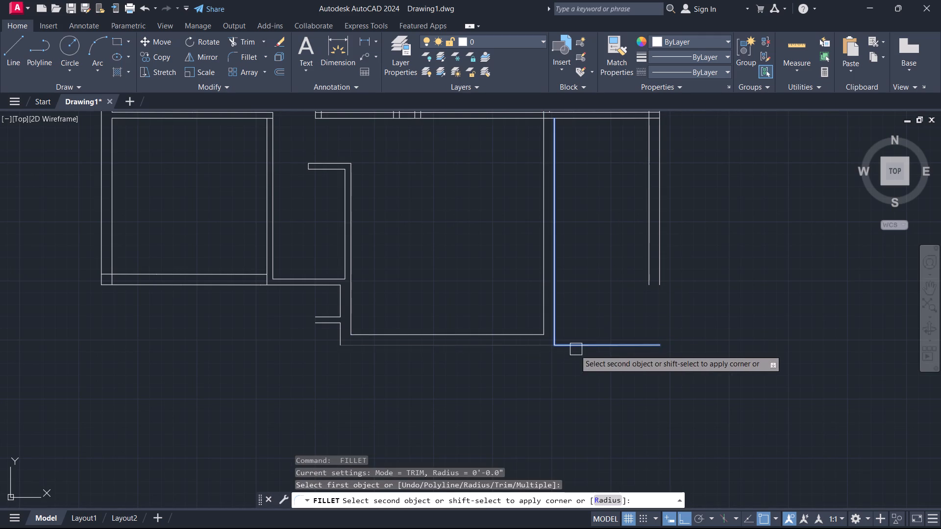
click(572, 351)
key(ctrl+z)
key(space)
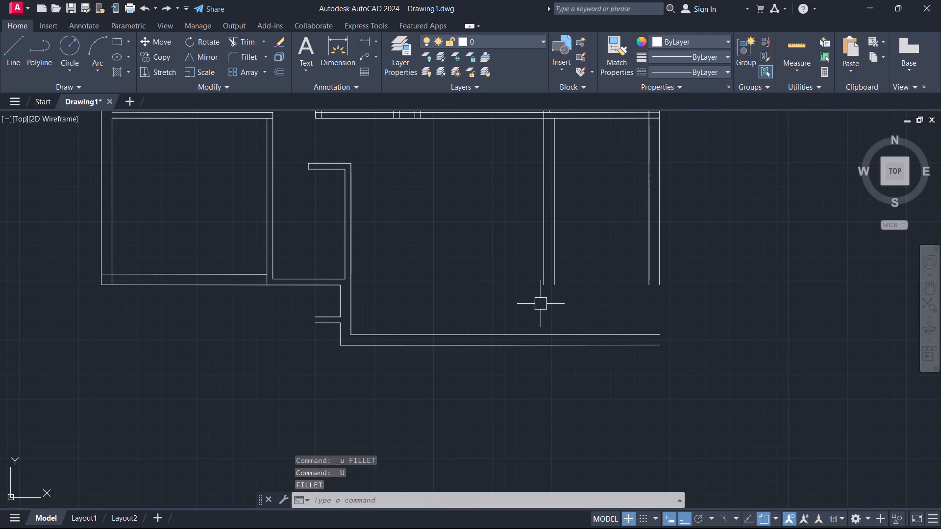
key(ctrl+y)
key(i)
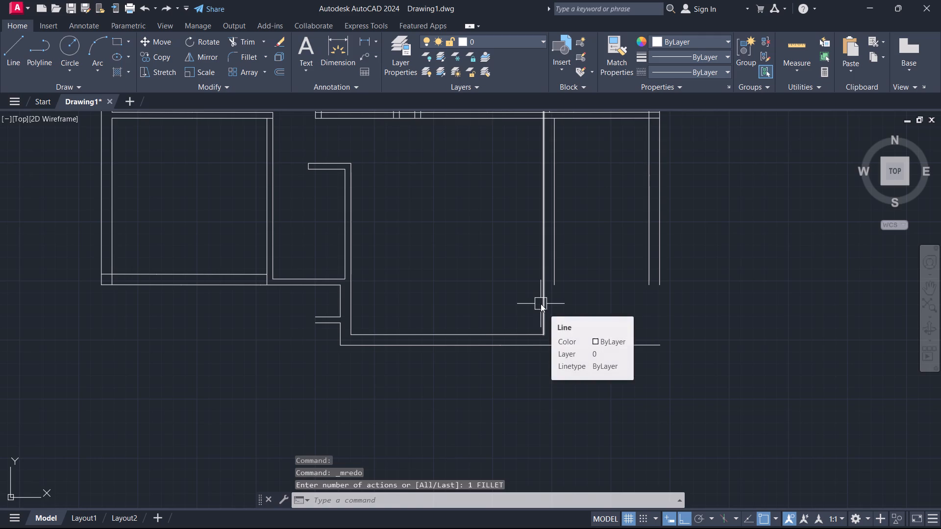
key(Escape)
Fillet the same vertical wall's east line with the bottom wall's lower line, keeping the part west of the corner.
text(f)
key(space)
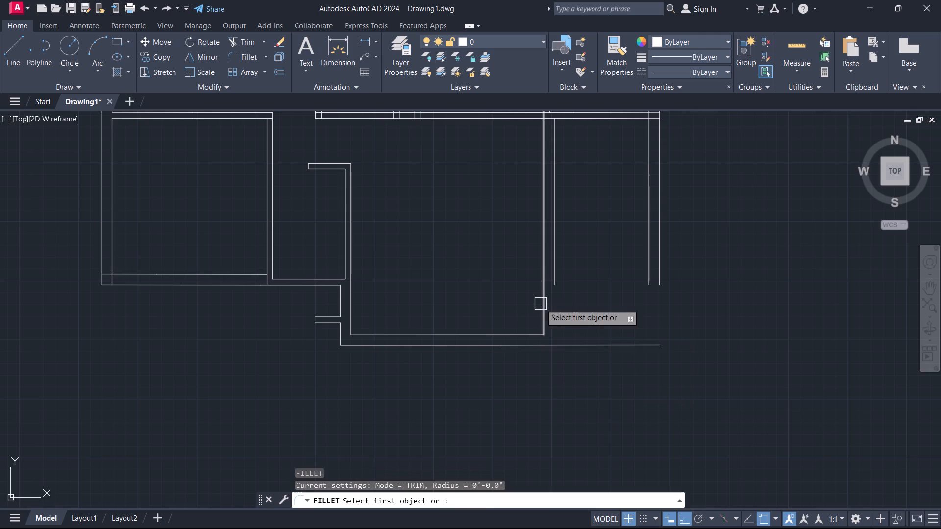
click(557, 256)
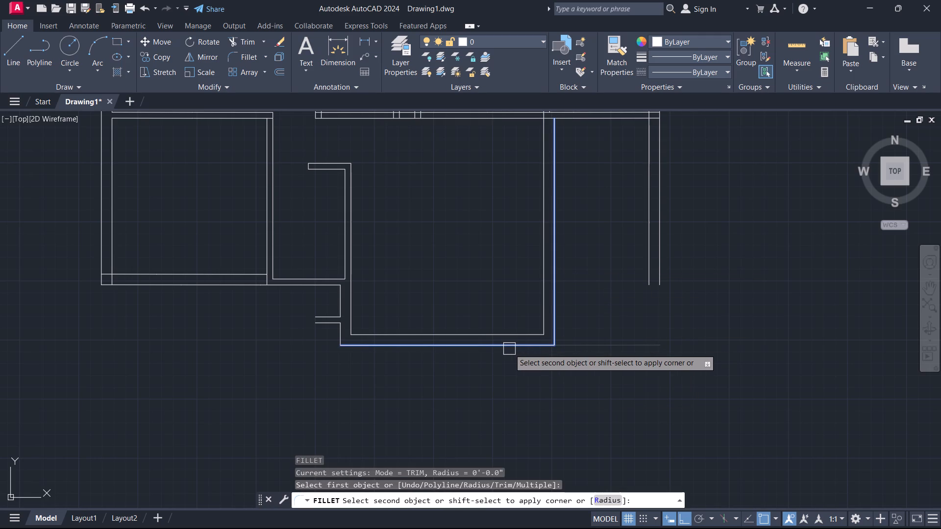
click(509, 349)
Trim away both lines of the easternmost vertical wall below the horizontal wall of the upper rooms.
scroll(520, 277, down, 2)
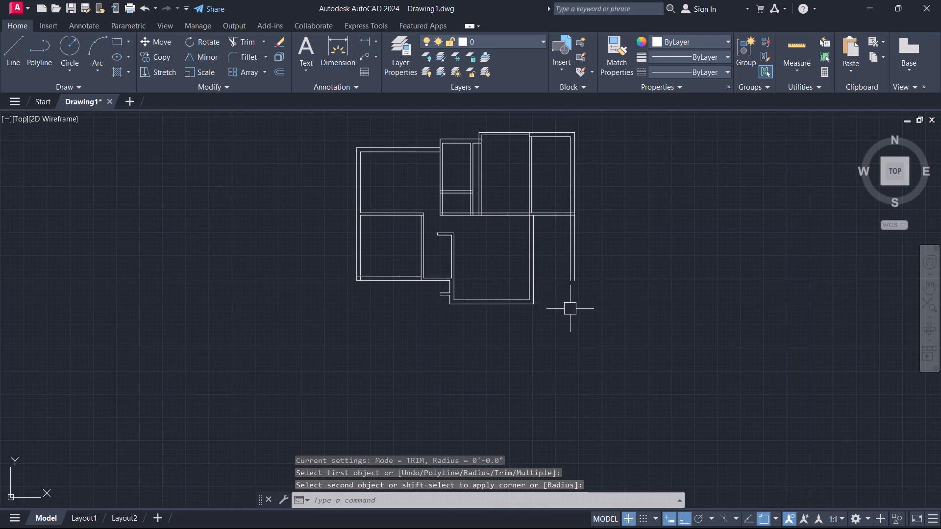
scroll(552, 269, up, 2)
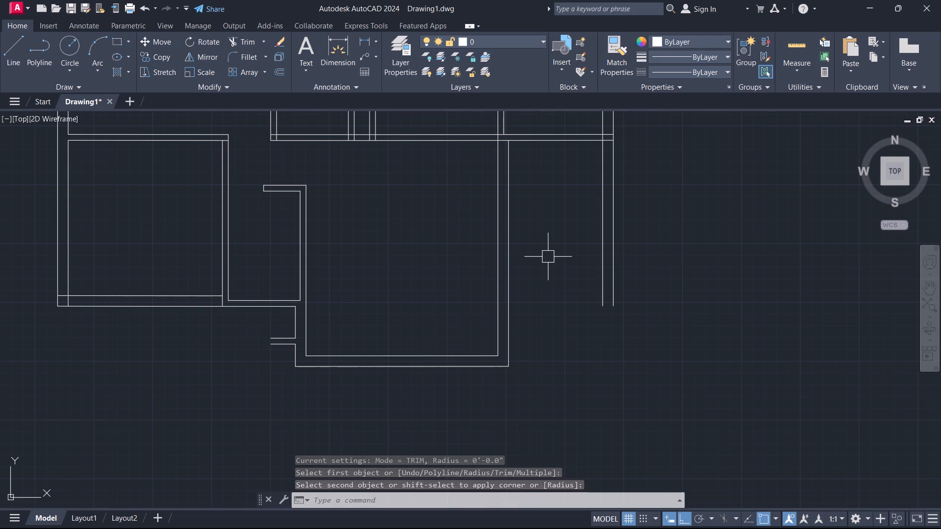
text(tr)
key(space)
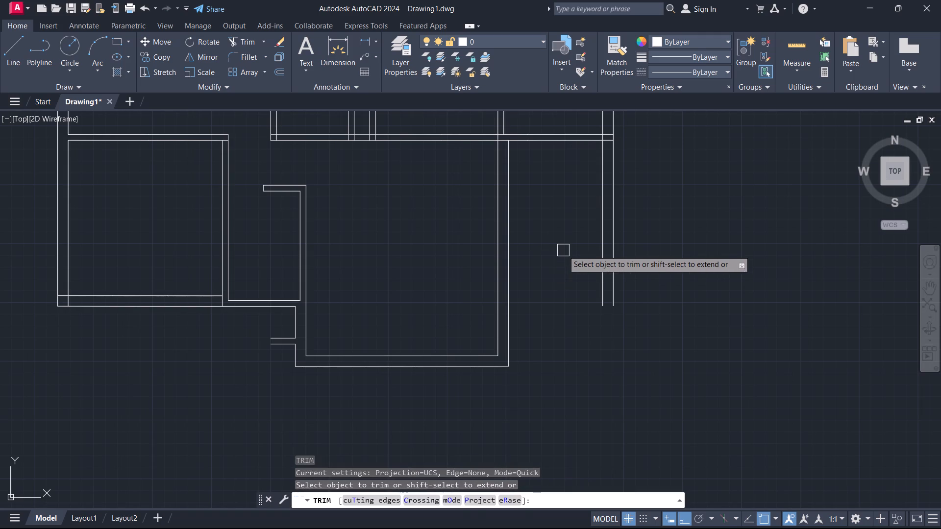
click(564, 250)
click(635, 242)
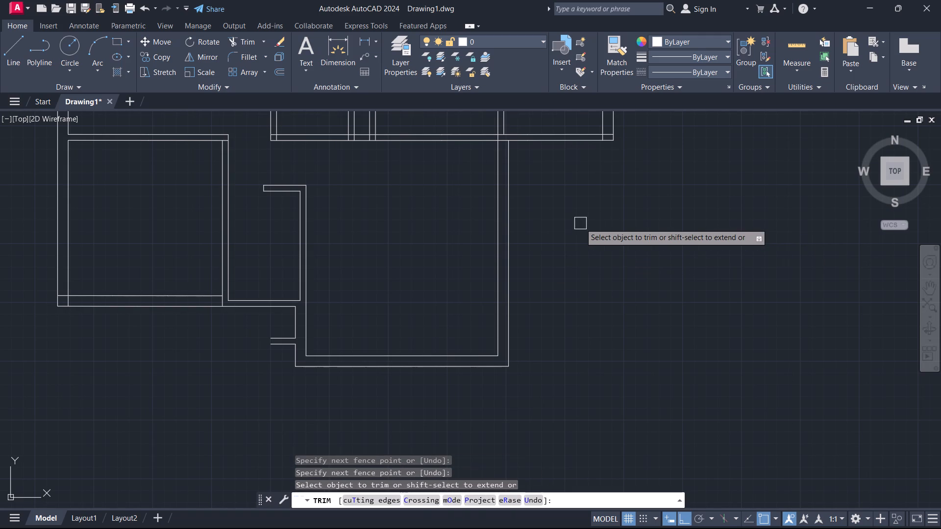
Trim the horizontal wall's upper line between the two lines of the 5" wall dividing the upper east rooms.
middle_drag(581, 223, 593, 337)
scroll(526, 267, up, 1)
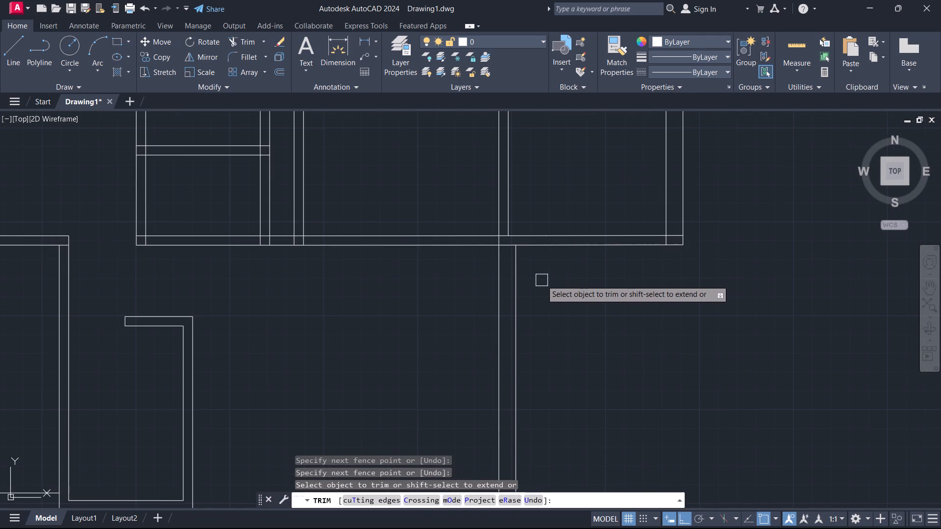
scroll(535, 242, up, 3)
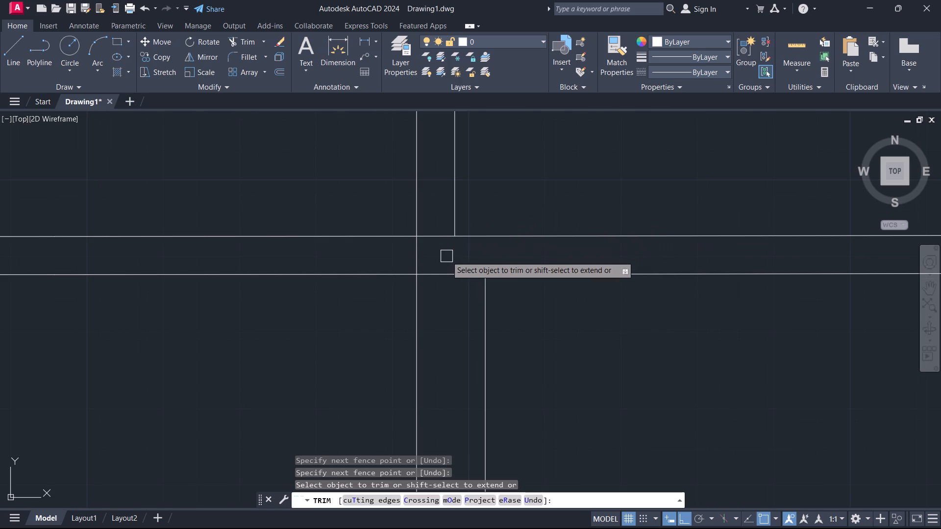
click(446, 256)
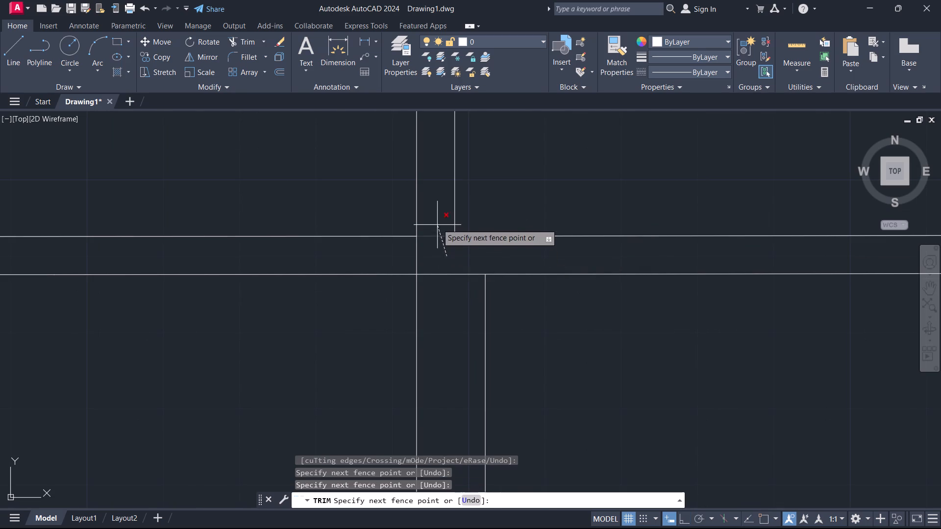
click(437, 222)
scroll(421, 249, down, 3)
scroll(369, 279, down, 1)
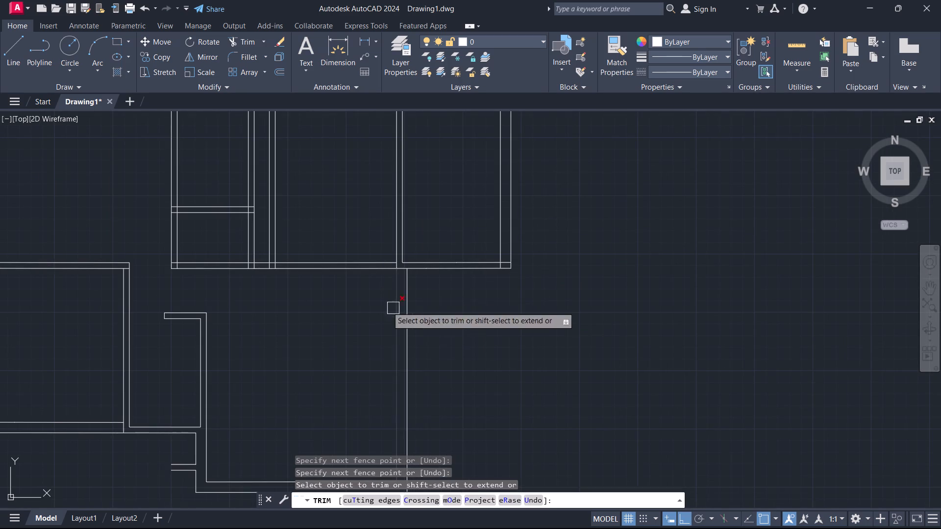
middle_drag(347, 293, 436, 363)
click(439, 367)
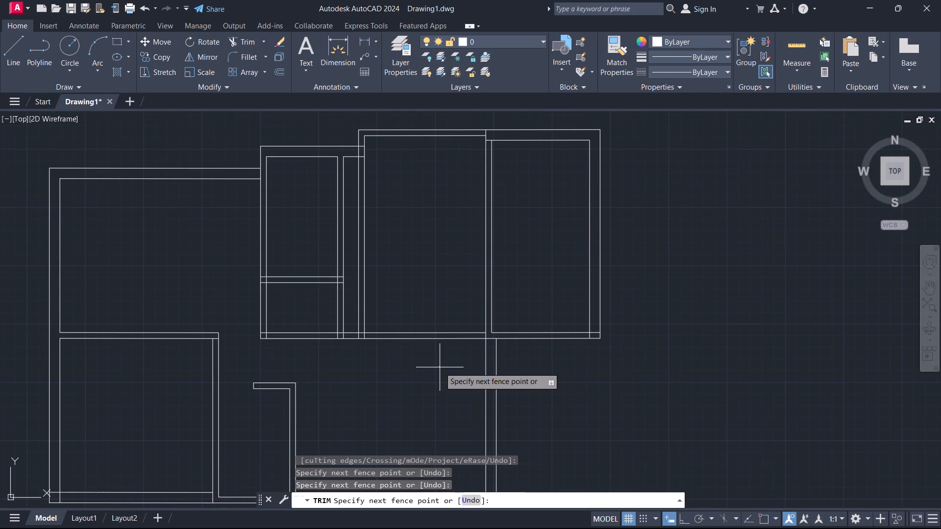
key(Escape)
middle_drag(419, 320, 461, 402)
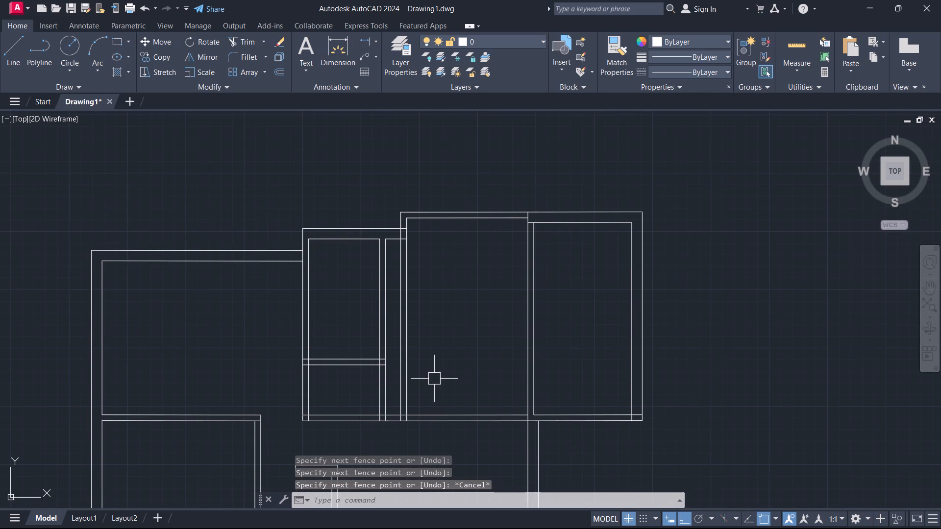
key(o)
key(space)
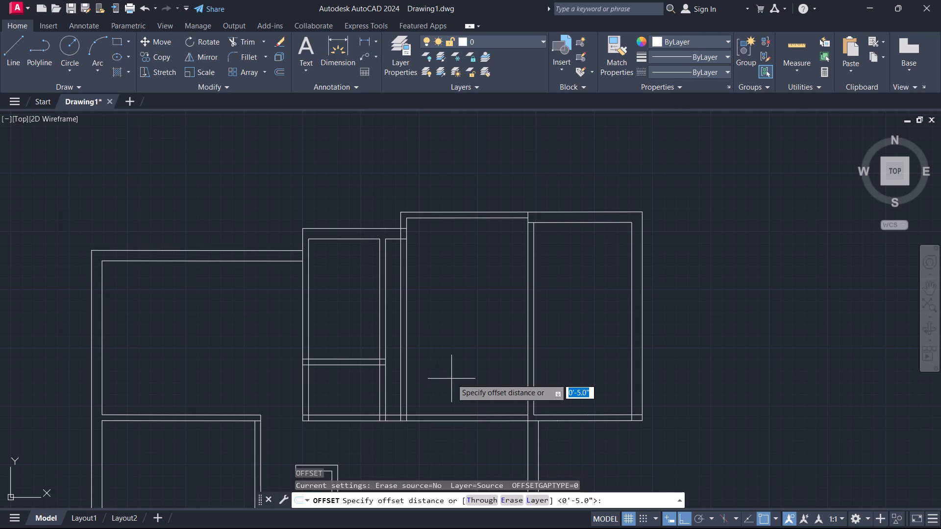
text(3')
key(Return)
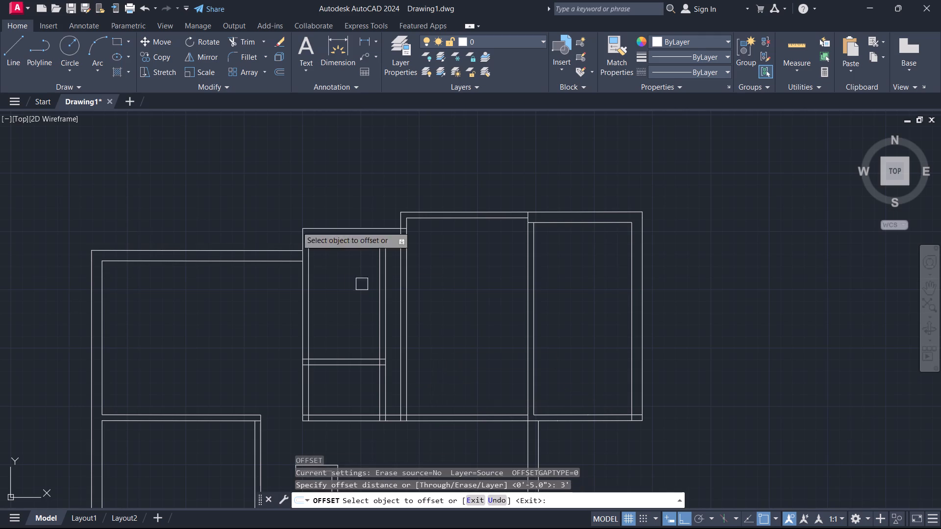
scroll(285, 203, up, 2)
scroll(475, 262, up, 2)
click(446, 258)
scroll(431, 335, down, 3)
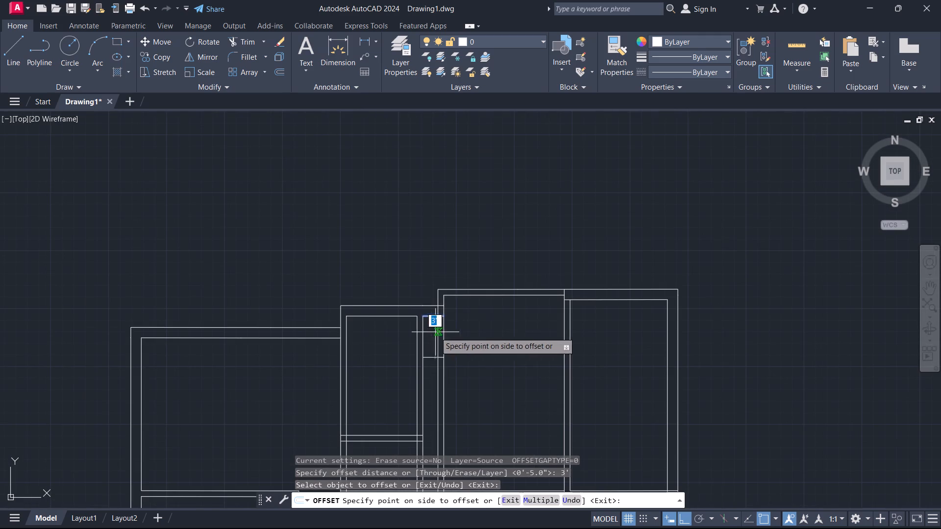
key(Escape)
Offset the top inner line of the narrow bay between the two upper 5" walls down by 4'.
text(o 4')
key(Return)
scroll(430, 367, up, 3)
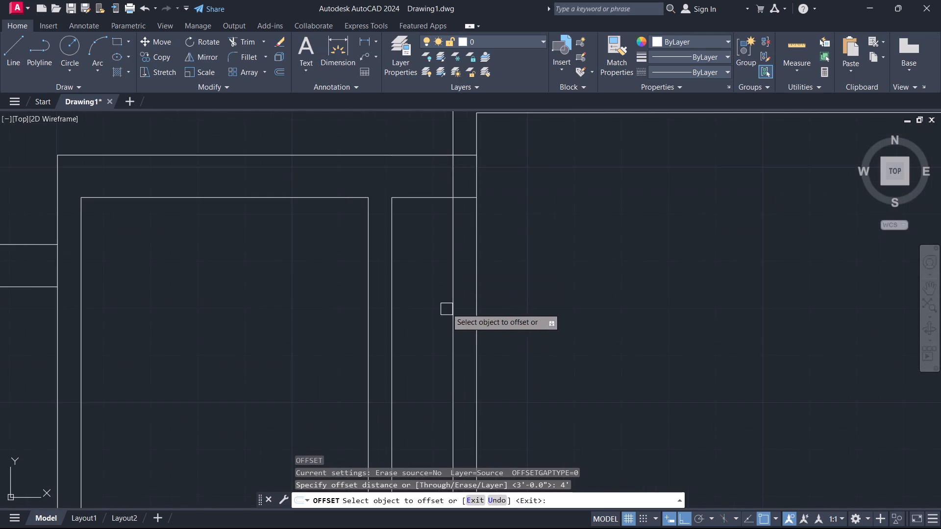
click(428, 198)
click(428, 236)
key(Escape)
Offset the new cross line in the narrow bay down by 9" to form a wall.
scroll(429, 299, down, 2)
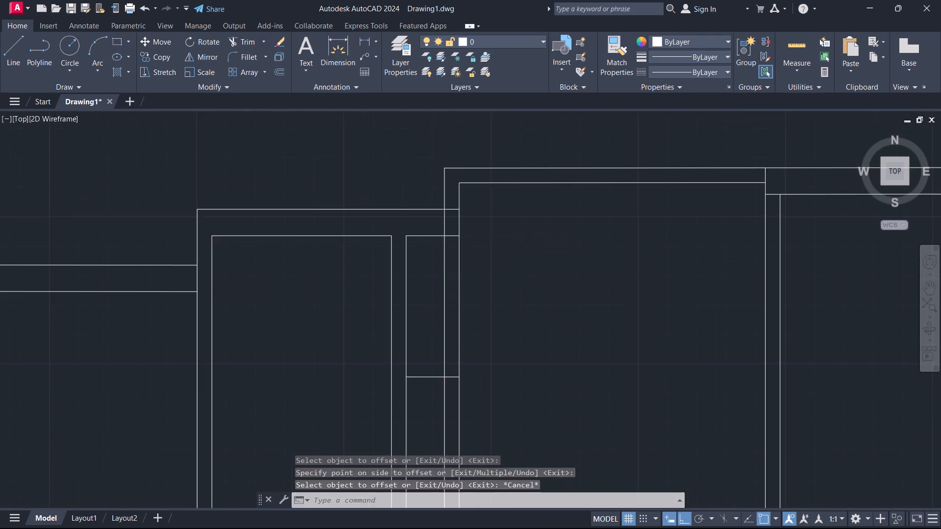
middle_drag(430, 303, 497, 264)
scroll(499, 266, up, 1)
text(o)
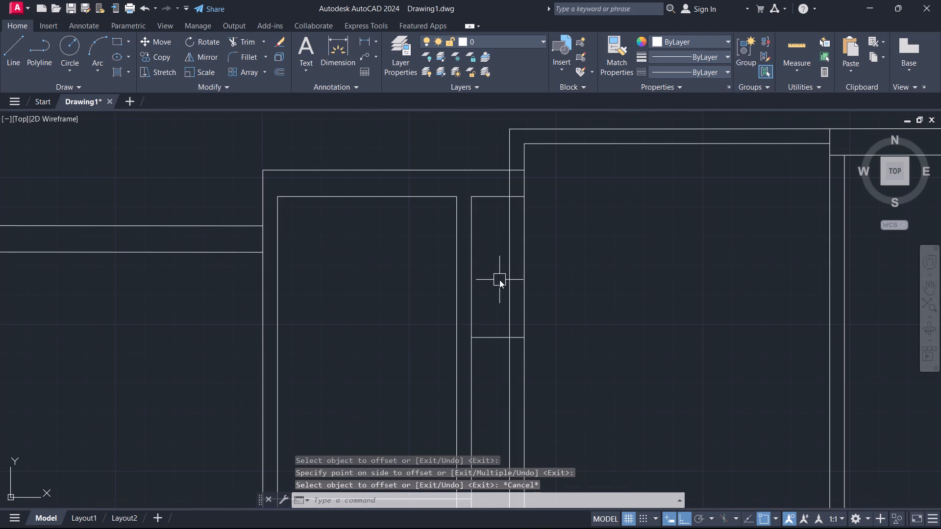
key(space)
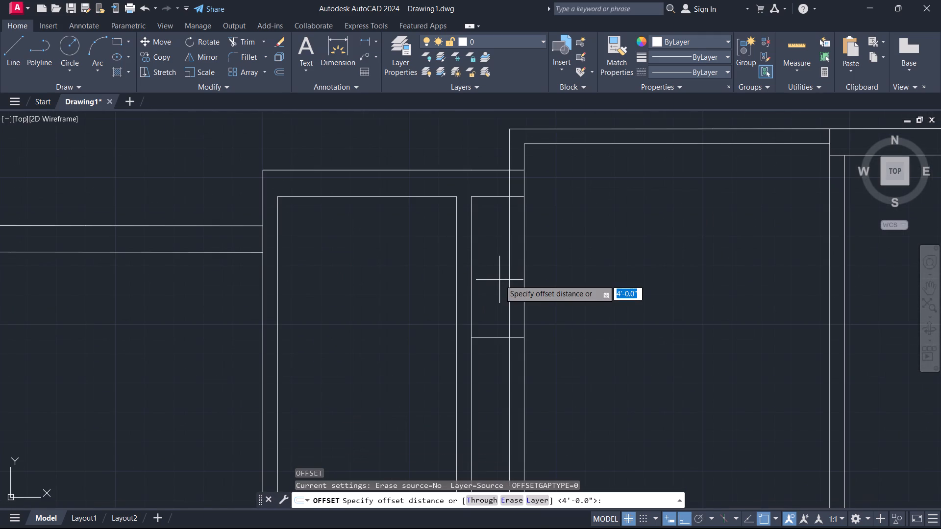
key(9)
key(Return)
scroll(508, 284, up, 1)
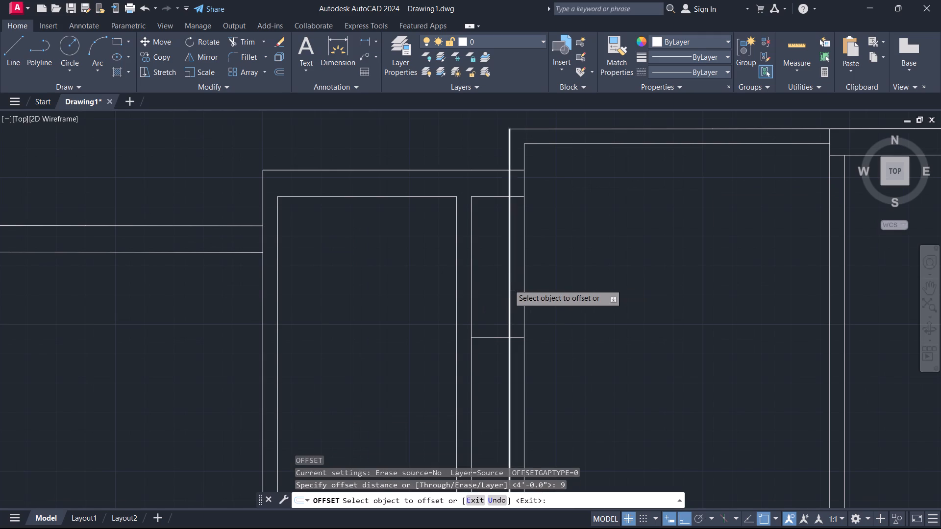
click(488, 369)
click(479, 419)
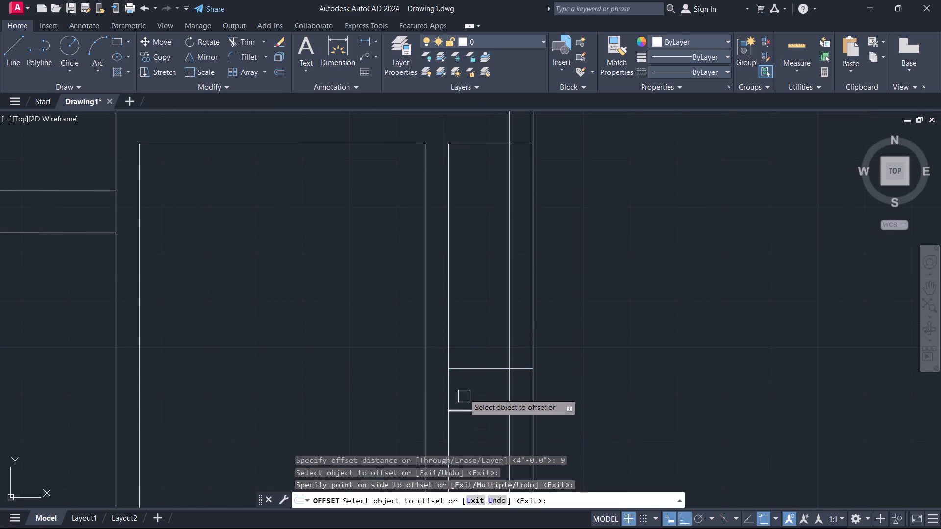
key(Escape)
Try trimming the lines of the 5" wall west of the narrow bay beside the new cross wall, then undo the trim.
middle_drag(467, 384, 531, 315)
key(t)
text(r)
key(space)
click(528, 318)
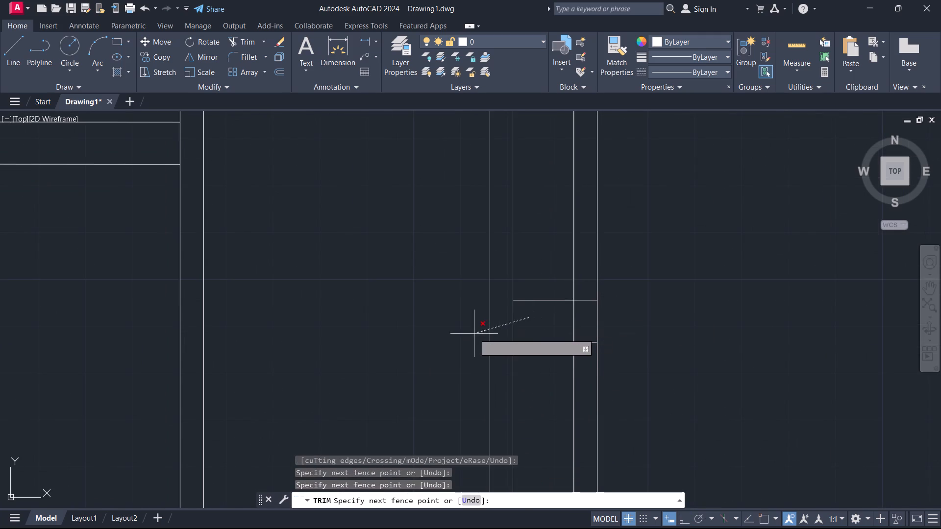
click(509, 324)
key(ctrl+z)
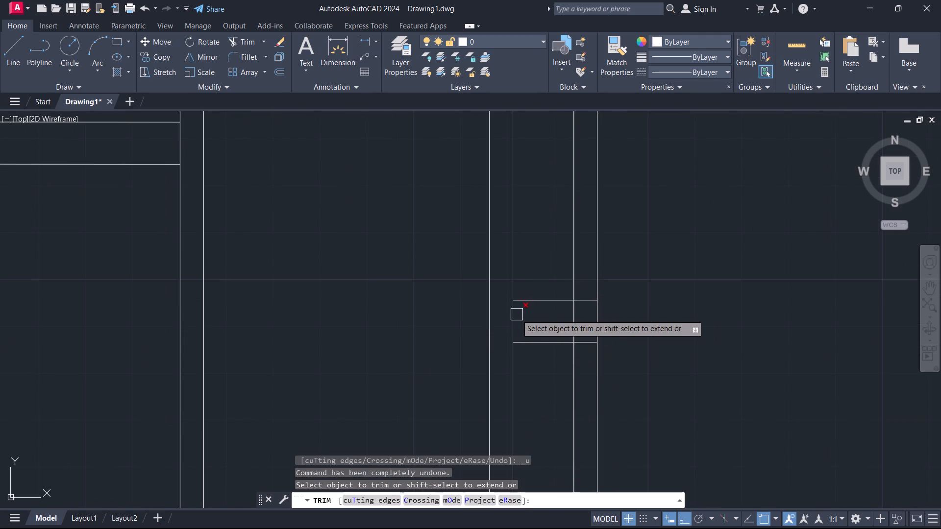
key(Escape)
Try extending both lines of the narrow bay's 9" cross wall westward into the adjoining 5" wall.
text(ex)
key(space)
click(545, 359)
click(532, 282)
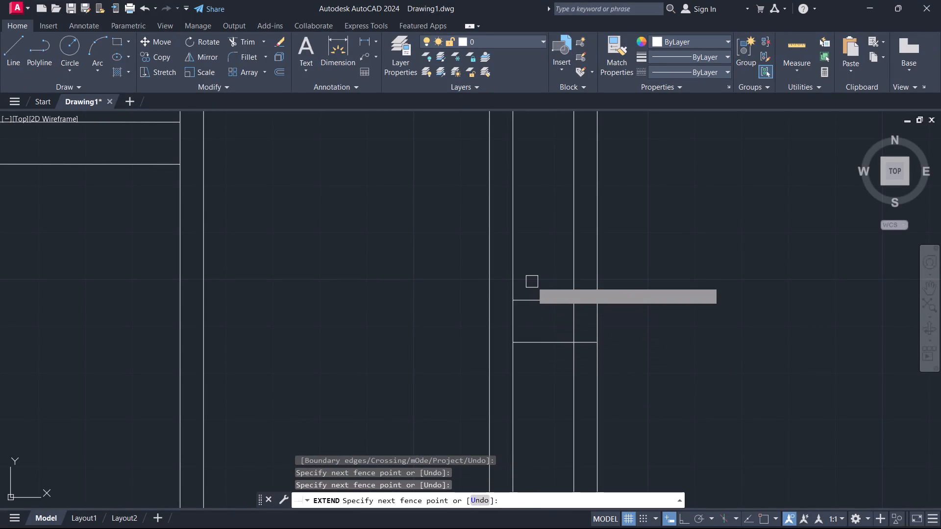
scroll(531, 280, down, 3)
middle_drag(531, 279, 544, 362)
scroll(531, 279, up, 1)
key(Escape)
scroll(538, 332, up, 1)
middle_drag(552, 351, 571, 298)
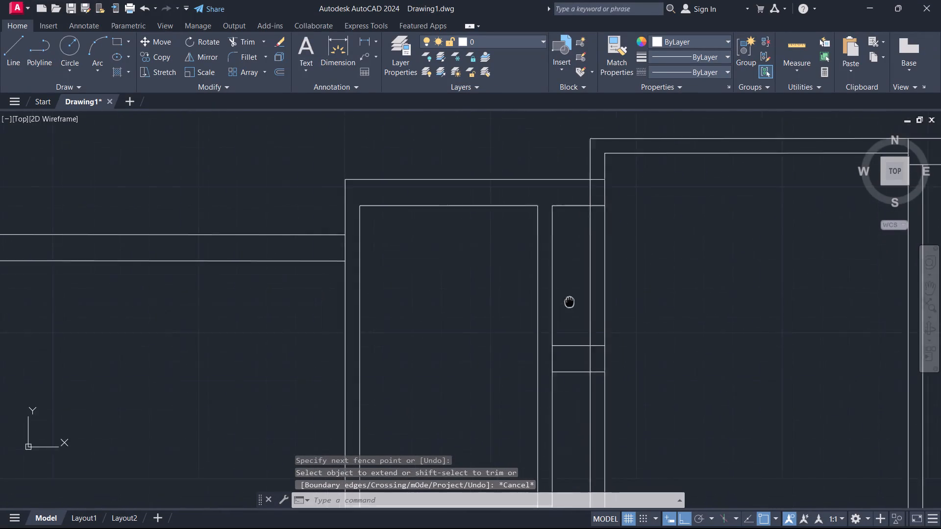
Trim the vertical 5" wall lines where they cross the narrow bay's 9" cross wall and the top 9" wall.
middle_drag(571, 298, 579, 282)
text(tr)
key(space)
click(567, 340)
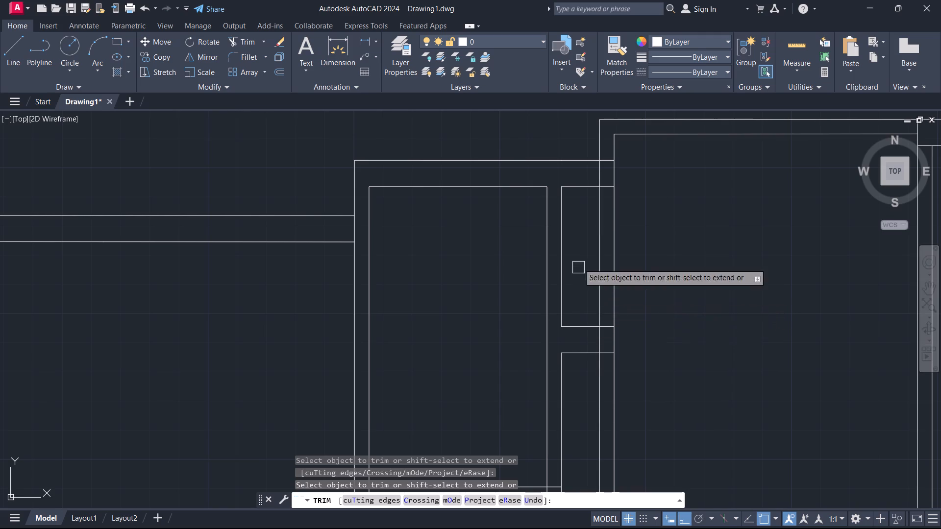
scroll(601, 171, up, 1)
click(601, 167)
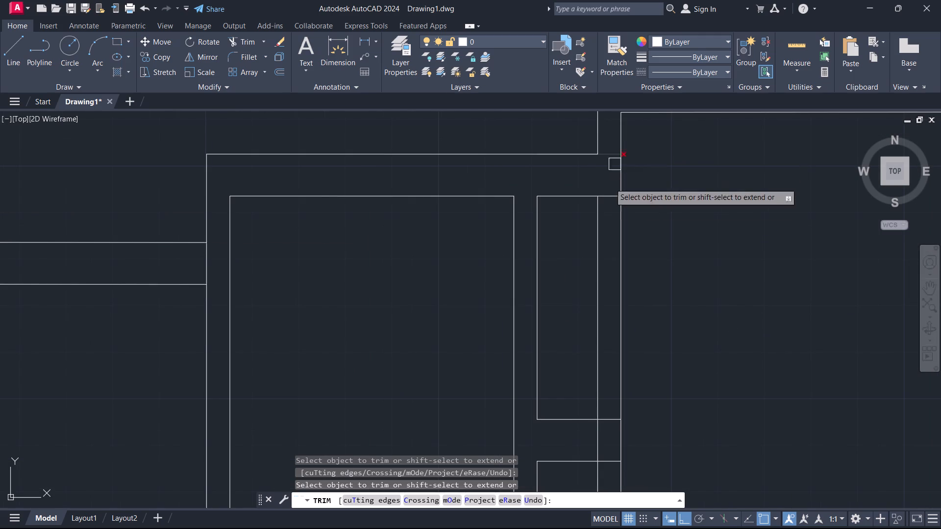
middle_drag(561, 352, 611, 192)
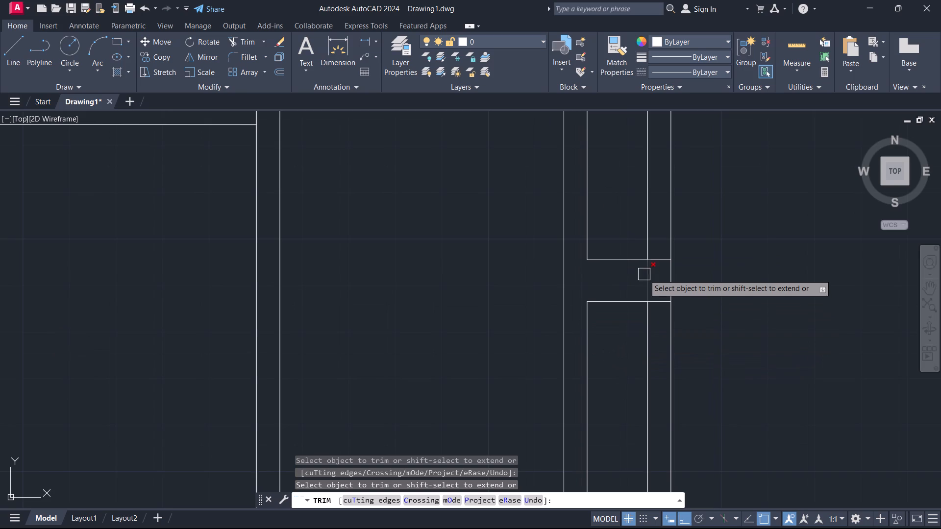
click(649, 273)
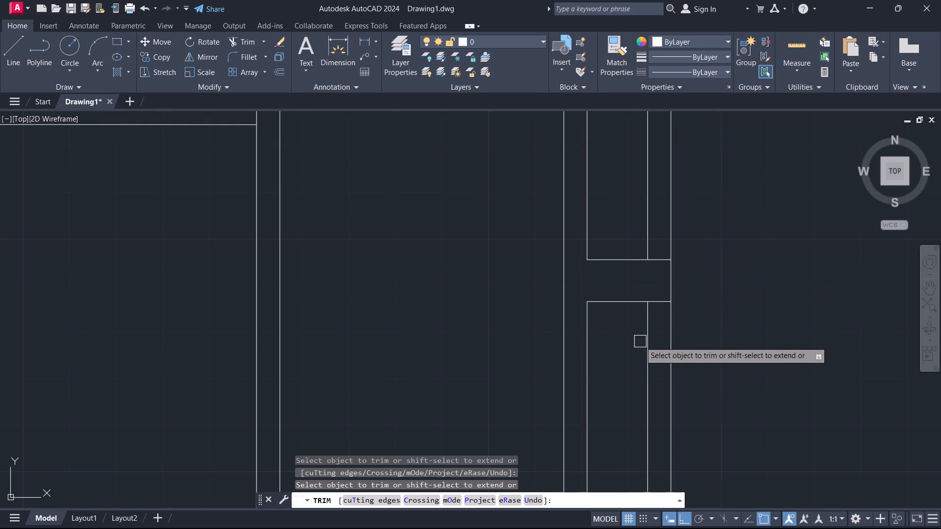
Trim away both lines of the 5" wall east of the narrow bay below the 9" cross wall.
click(637, 345)
click(712, 344)
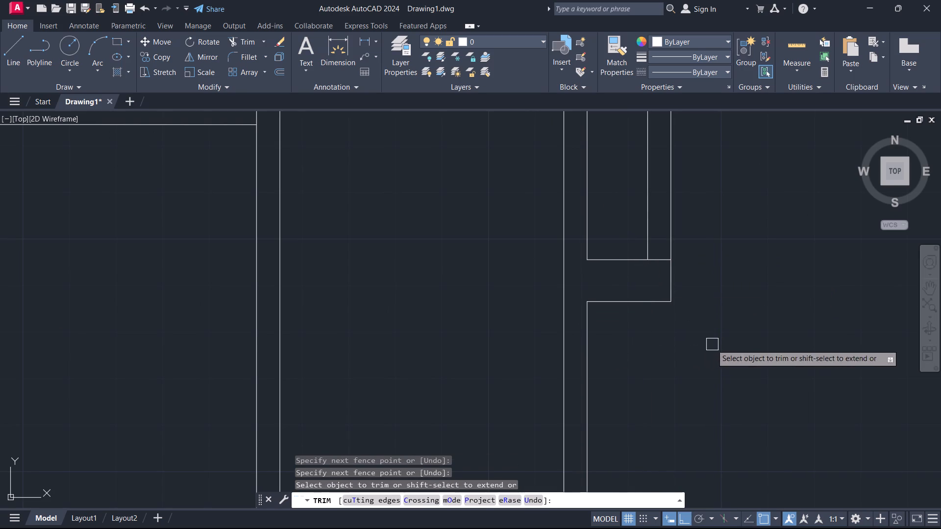
scroll(688, 242, down, 2)
scroll(656, 219, up, 2)
middle_drag(656, 215, 535, 325)
key(Escape)
Draw two crossing diagonal lines between opposite corners of the closed-off narrow bay to mark it as a shaft.
key(l)
key(space)
drag(571, 402, 569, 398)
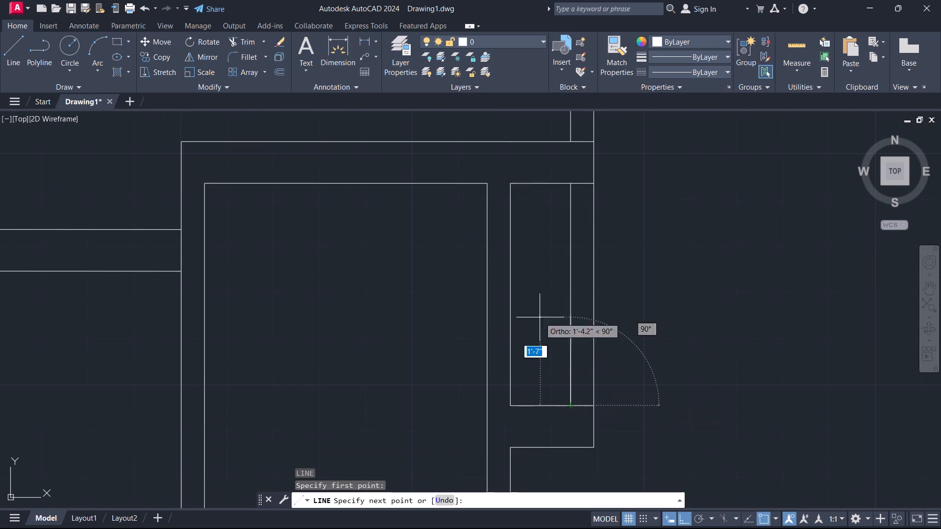
click(510, 188)
key(Escape)
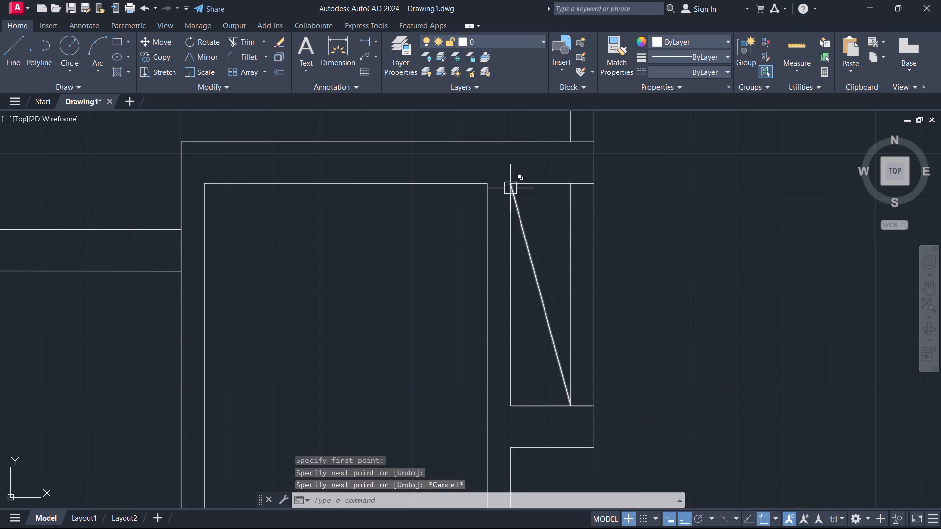
key(space)
click(570, 188)
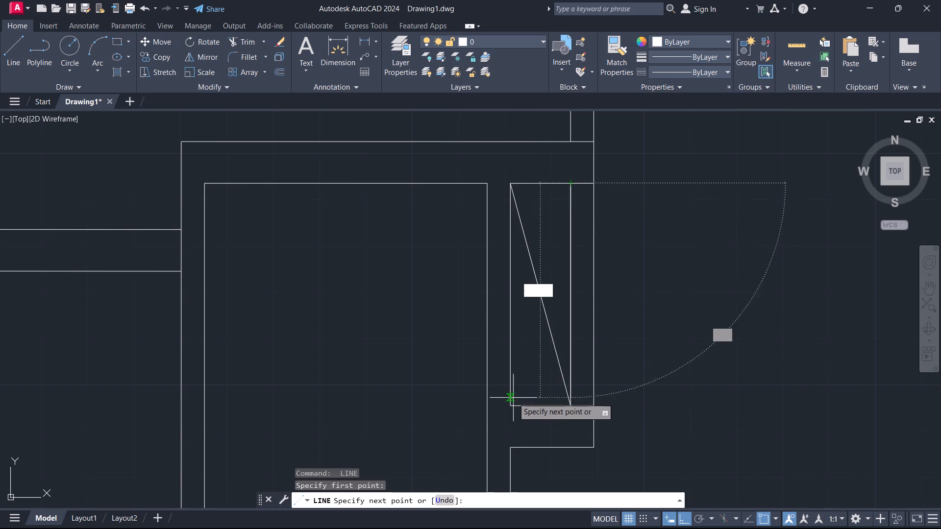
click(516, 403)
key(Escape)
scroll(507, 265, down, 1)
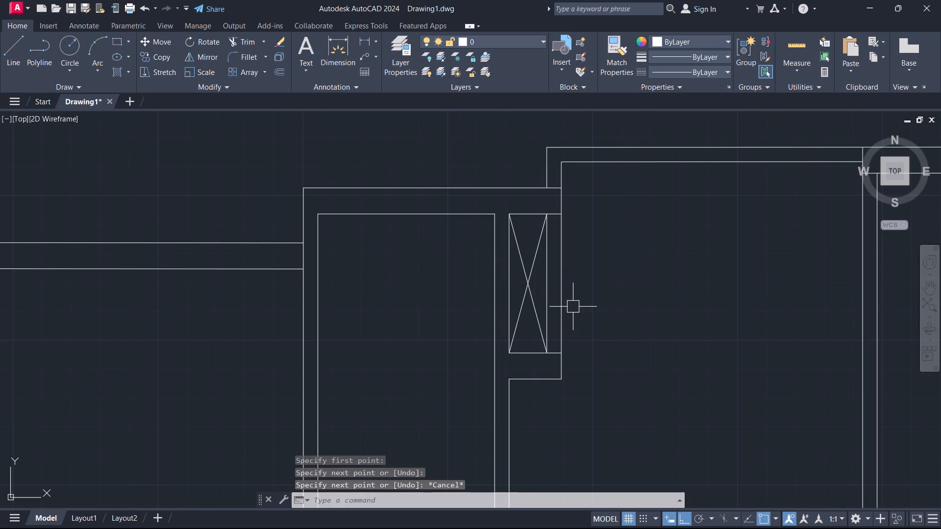
Examine closely the shaft's southwest corner where the diagonal meets the wall lines, and return to the full plan.
scroll(553, 299, up, 1)
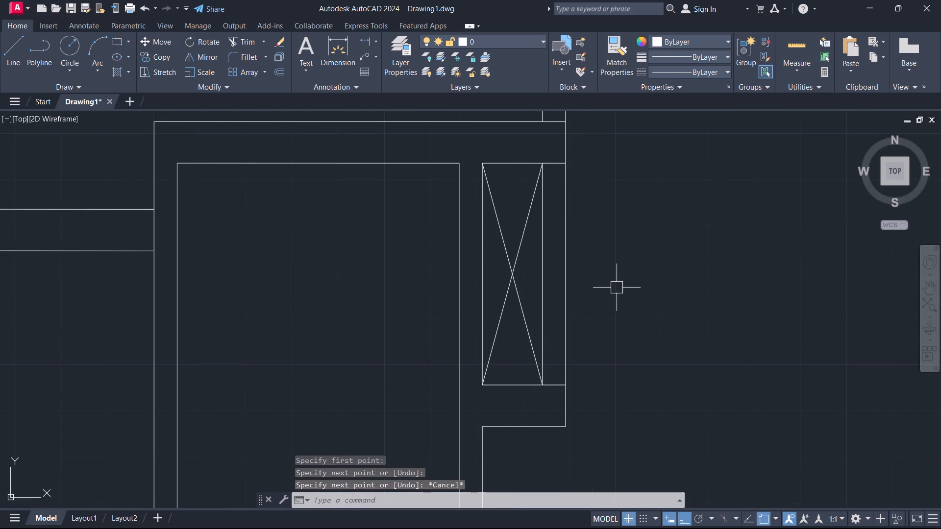
scroll(495, 364, up, 3)
scroll(425, 372, up, 5)
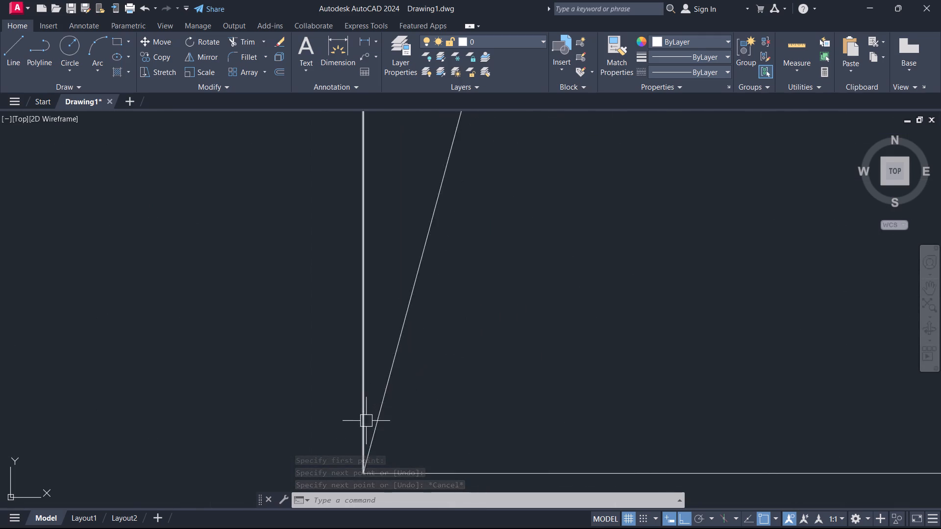
scroll(366, 421, up, 2)
middle_drag(371, 422, 471, 268)
scroll(530, 207, up, 1)
middle_drag(455, 342, 591, 135)
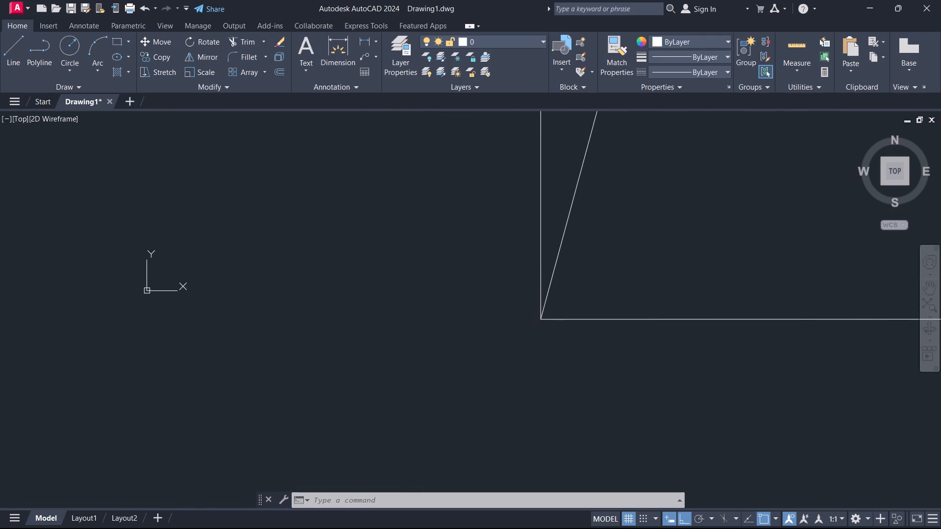
scroll(556, 302, up, 9)
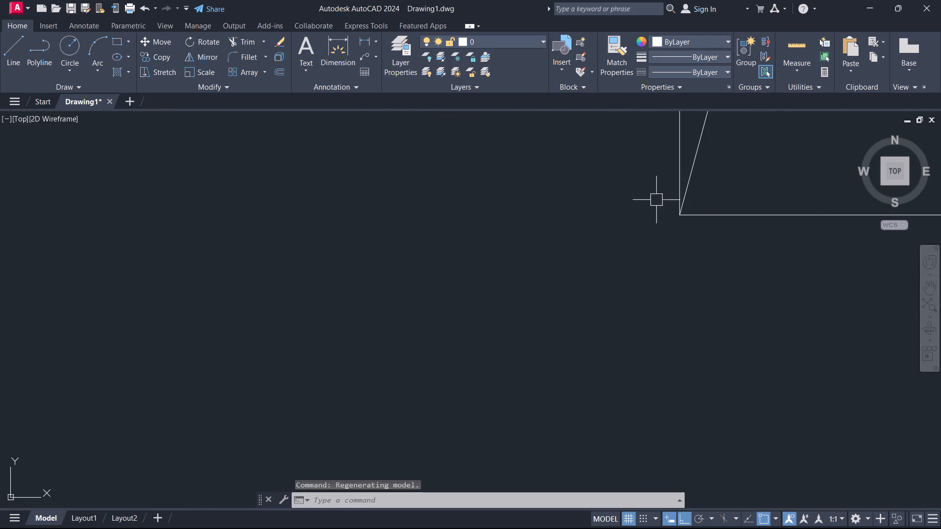
scroll(698, 215, up, 4)
scroll(525, 243, up, 4)
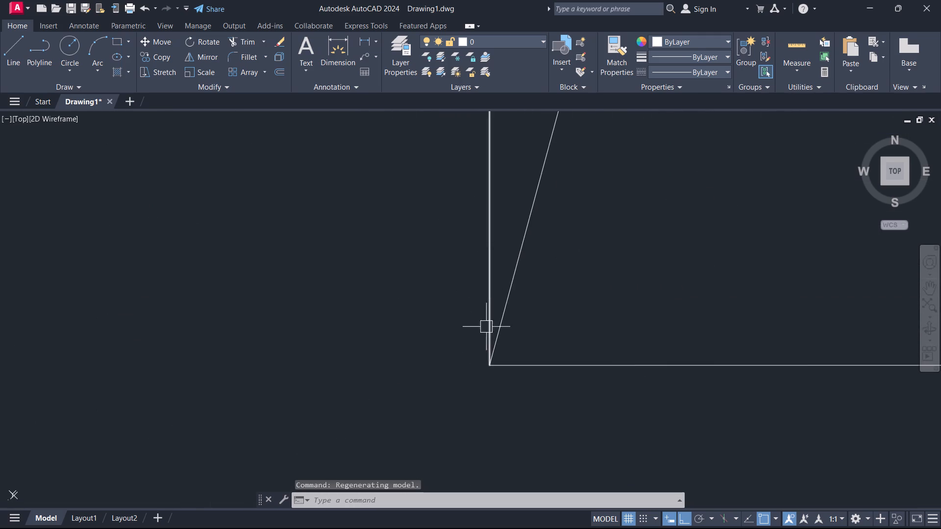
scroll(489, 340, up, 5)
scroll(514, 453, up, 2)
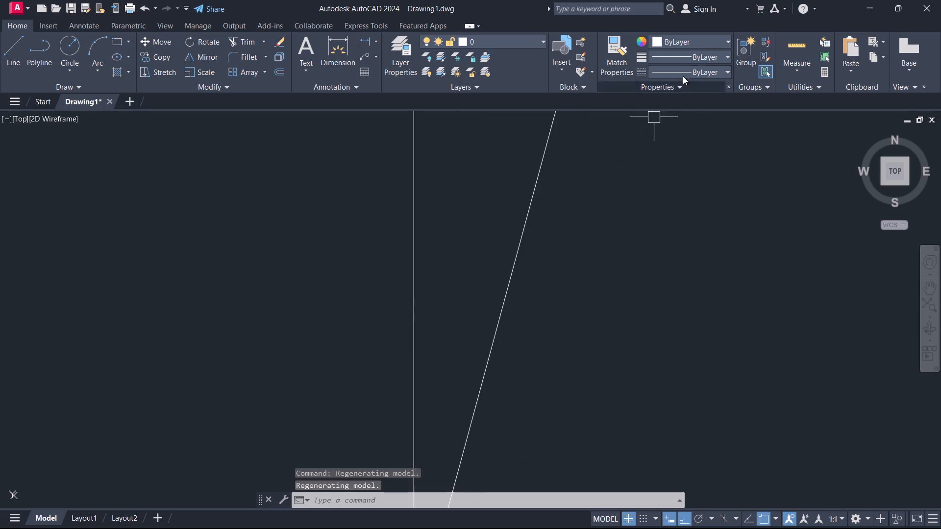
middle_drag(595, 279, 799, 12)
scroll(676, 259, up, 3)
middle_drag(665, 255, 807, 0)
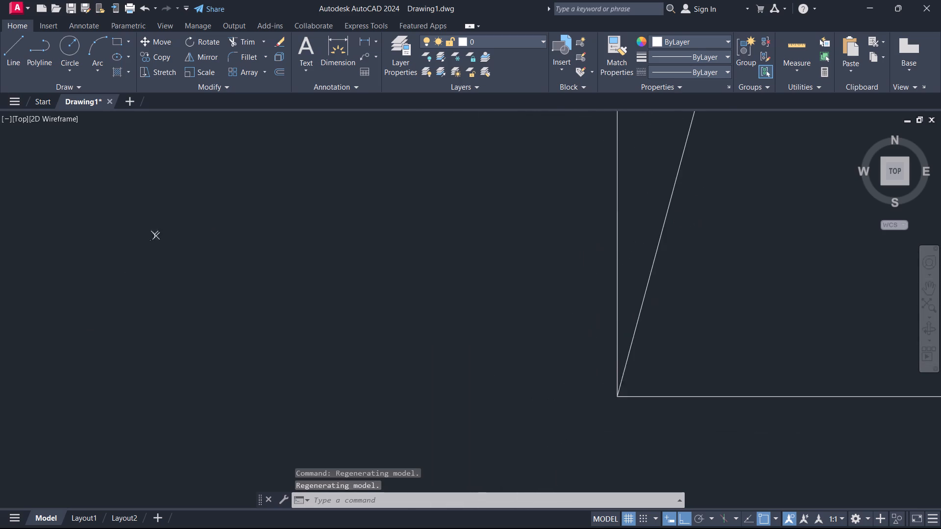
middle_drag(807, 0, 812, 0)
scroll(700, 307, up, 3)
middle_drag(699, 306, 940, 0)
scroll(735, 260, up, 3)
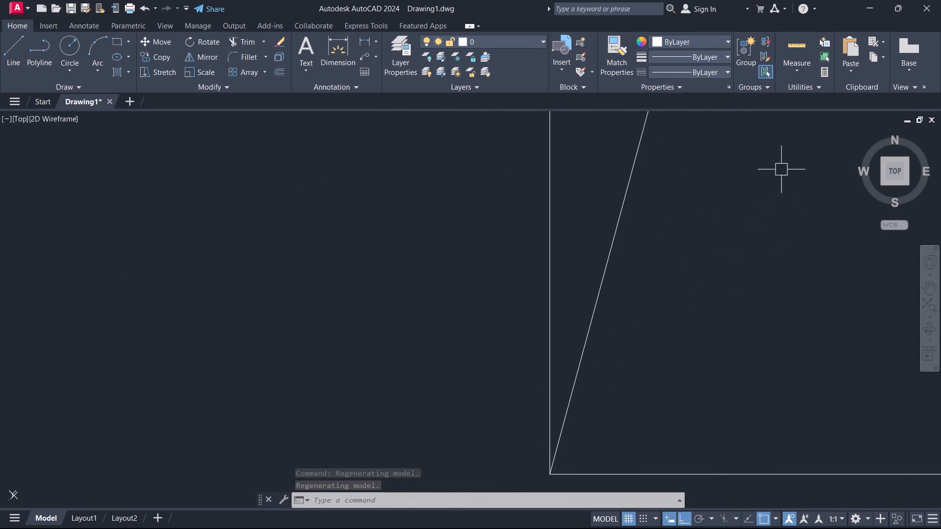
scroll(588, 324, up, 5)
middle_drag(569, 359, 655, 22)
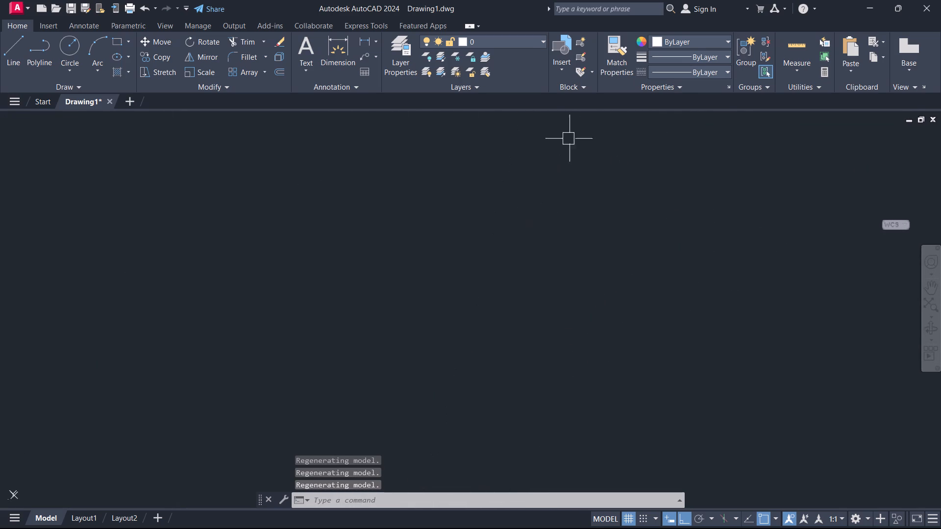
middle_drag(570, 137, 511, 362)
middle_drag(520, 330, 520, 313)
scroll(520, 321, down, 3)
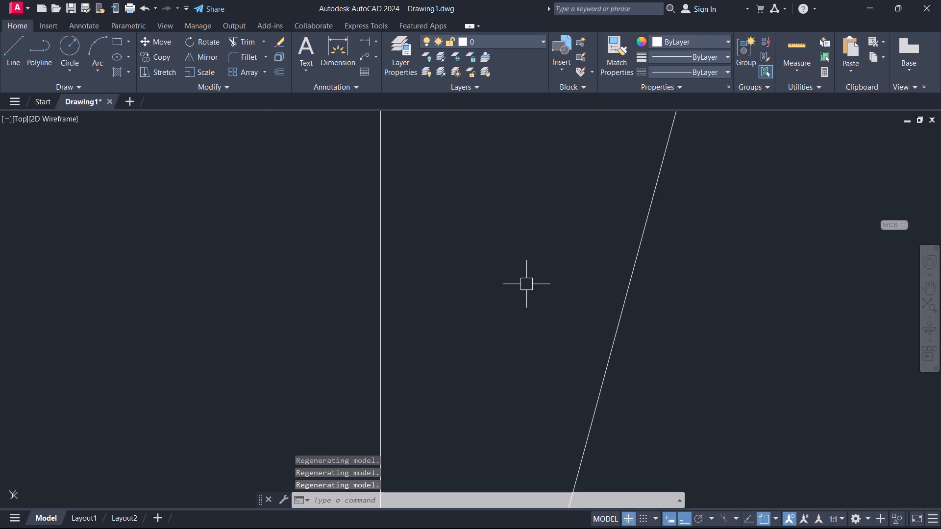
middle_click(526, 284)
middle_click(526, 284)
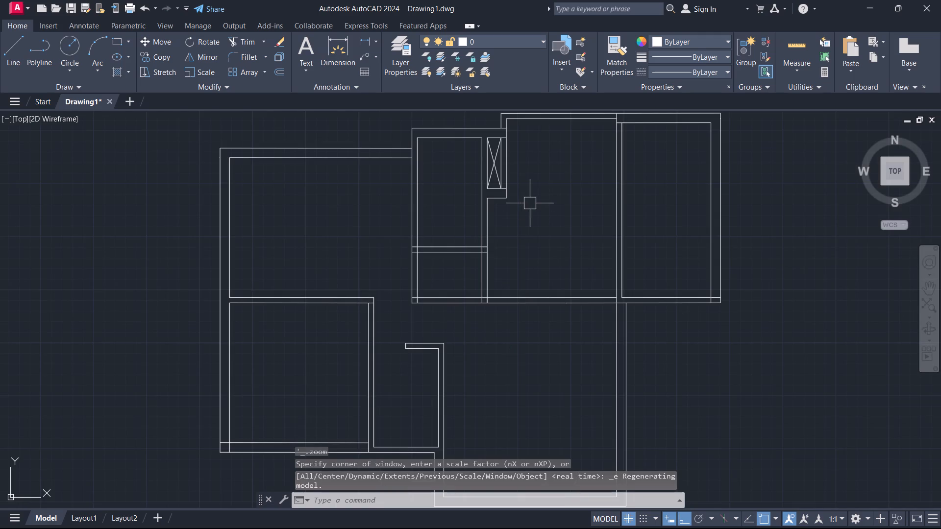
Extend the lower line of the 9" wall below the shaft eastward to the next vertical wall.
middle_drag(530, 202, 464, 267)
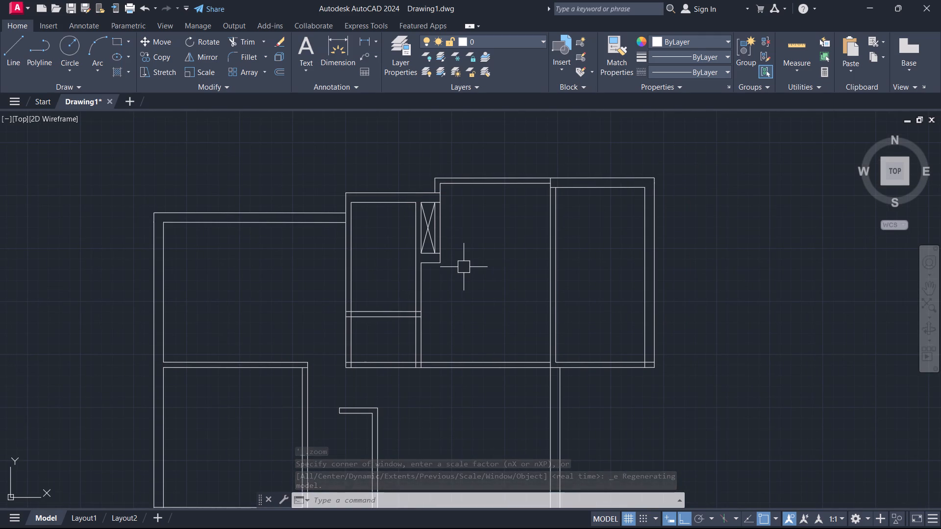
scroll(464, 267, up, 1)
key(o)
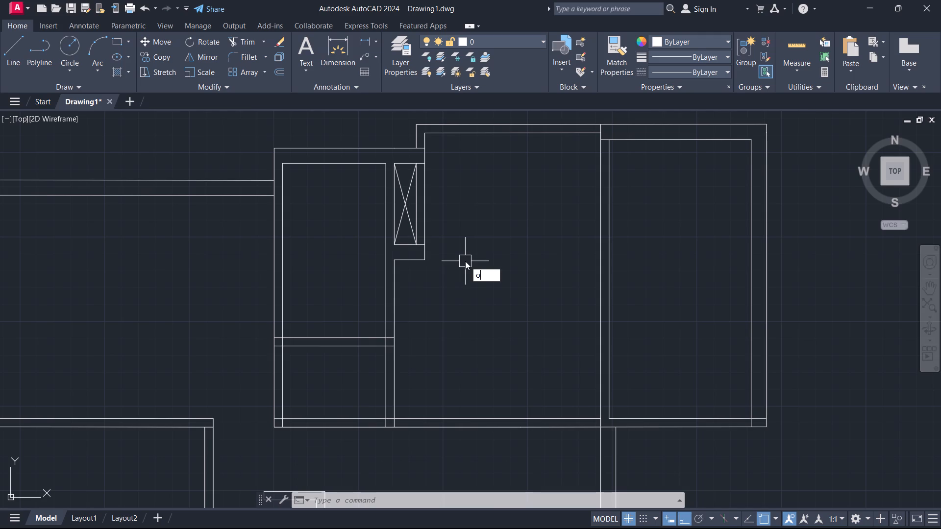
key(Escape)
text(ex)
key(space)
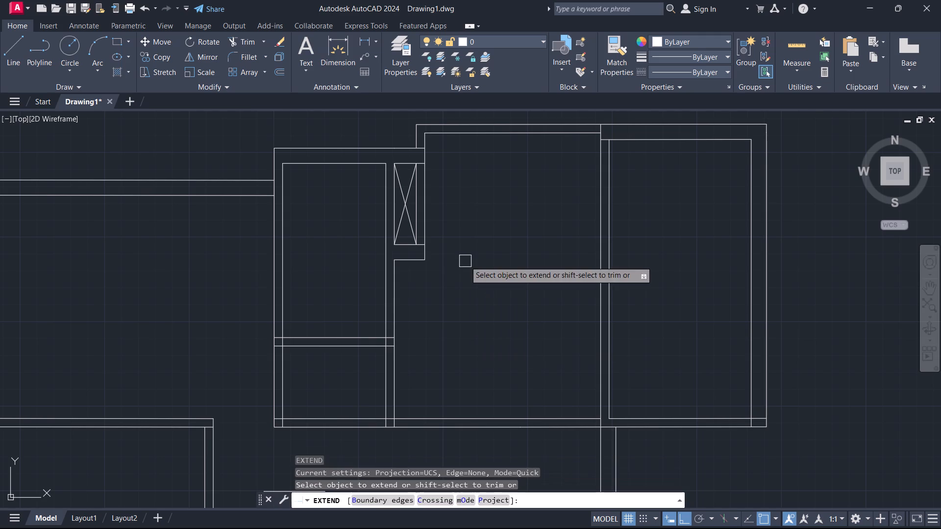
click(415, 262)
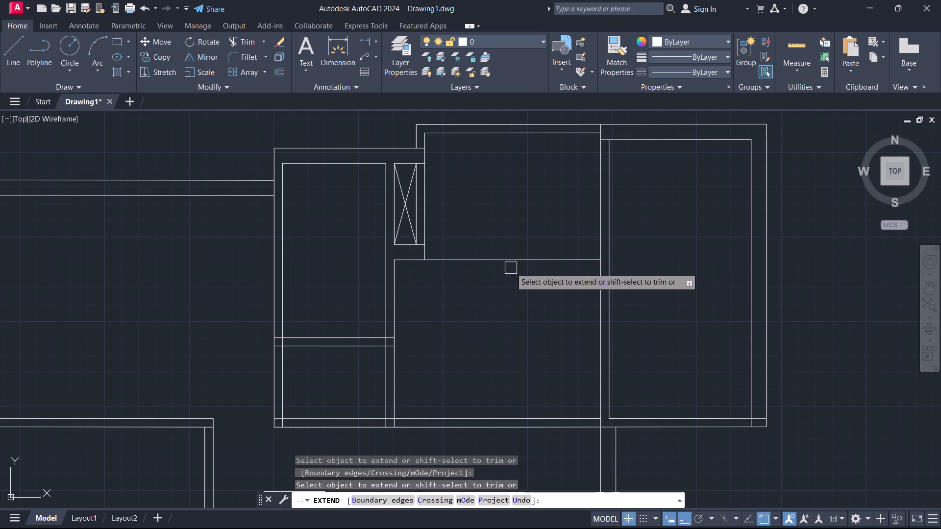
key(Escape)
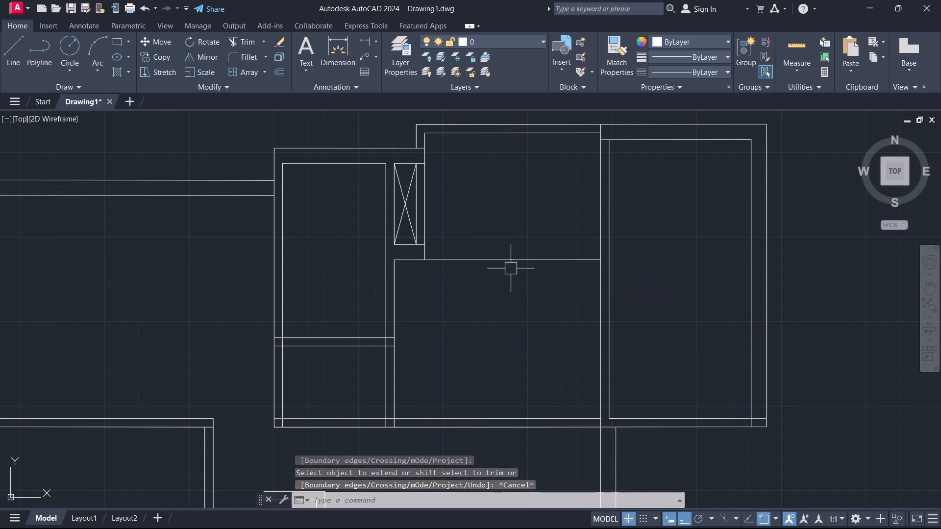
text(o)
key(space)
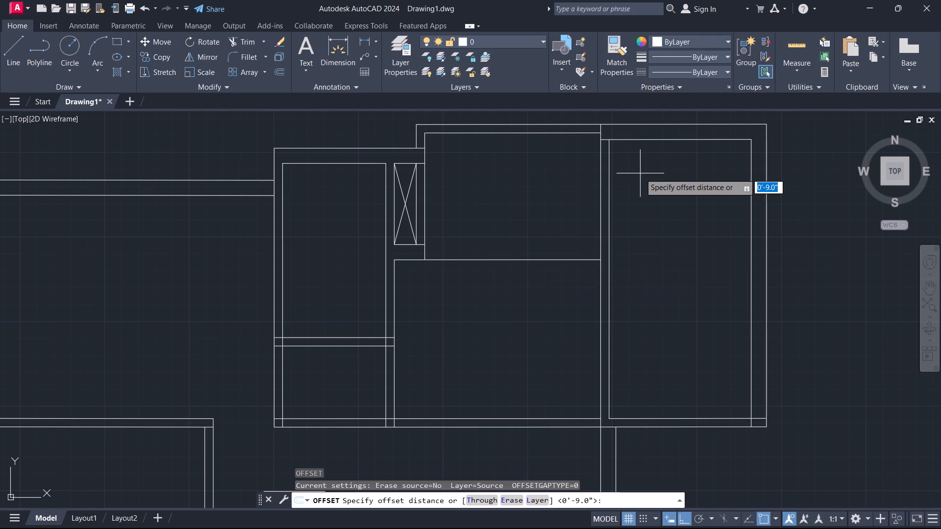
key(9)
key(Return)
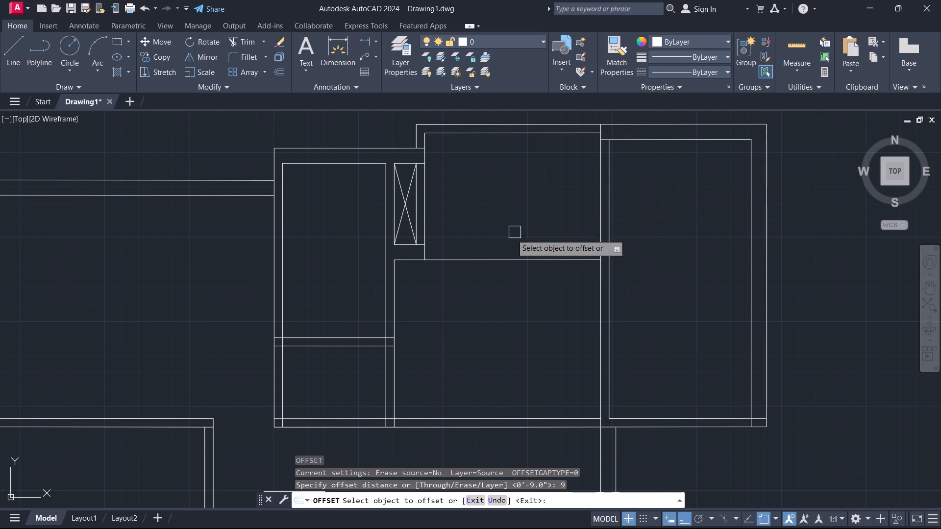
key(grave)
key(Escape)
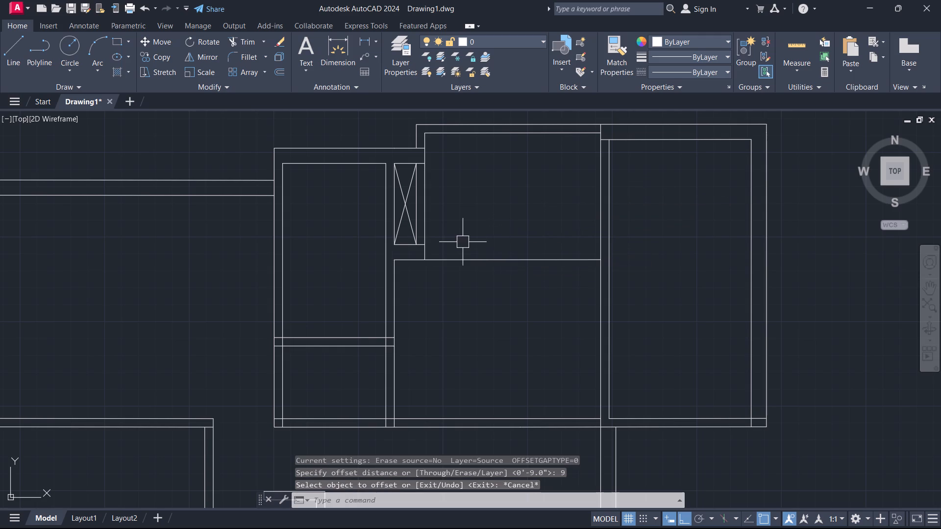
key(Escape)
Extend the upper line of the 9" wall below the shaft eastward to the same vertical wall.
key(e)
key(x)
key(space)
scroll(438, 261, up, 1)
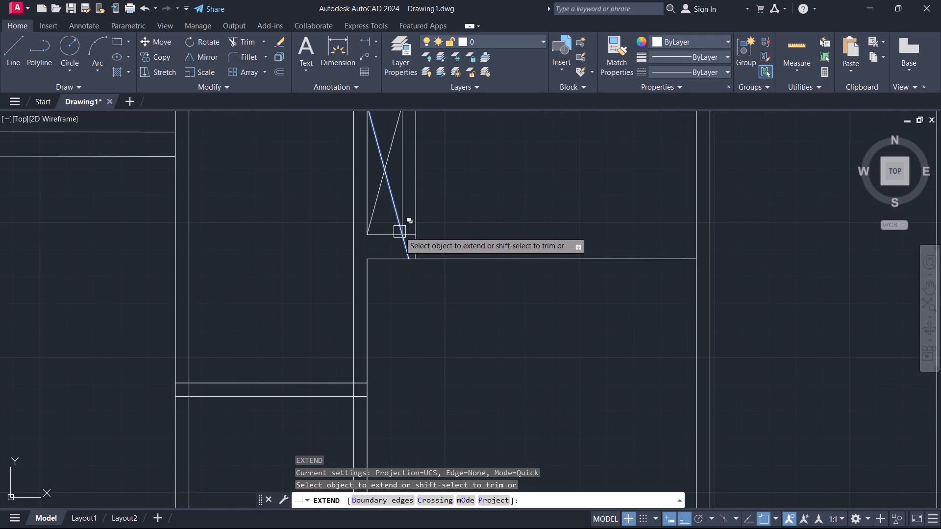
click(395, 236)
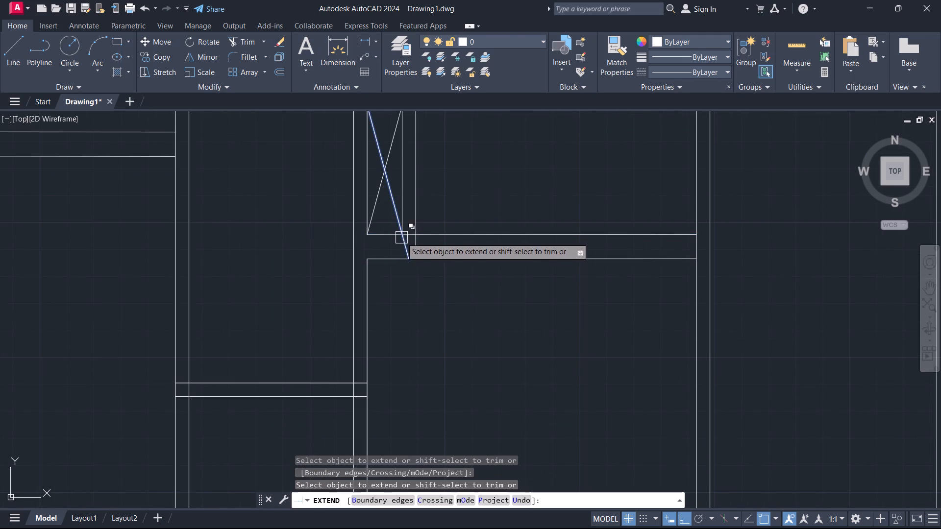
key(Escape)
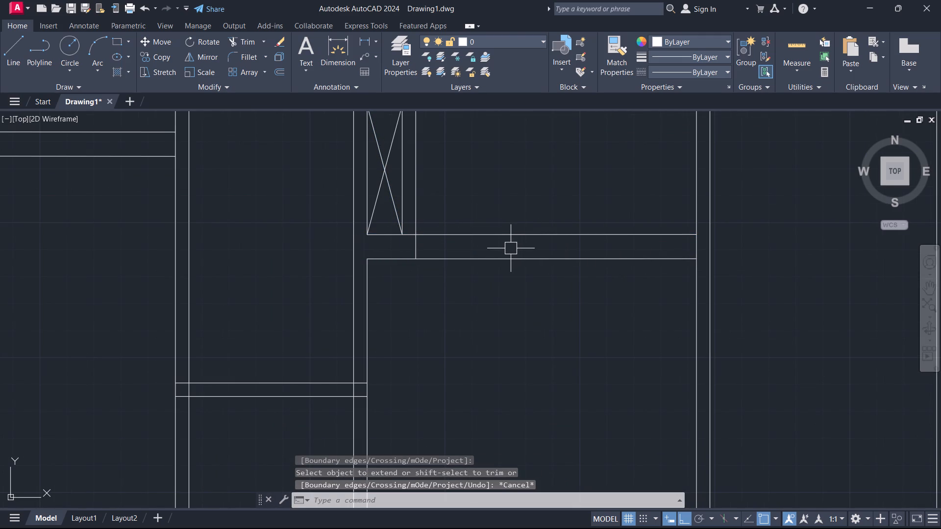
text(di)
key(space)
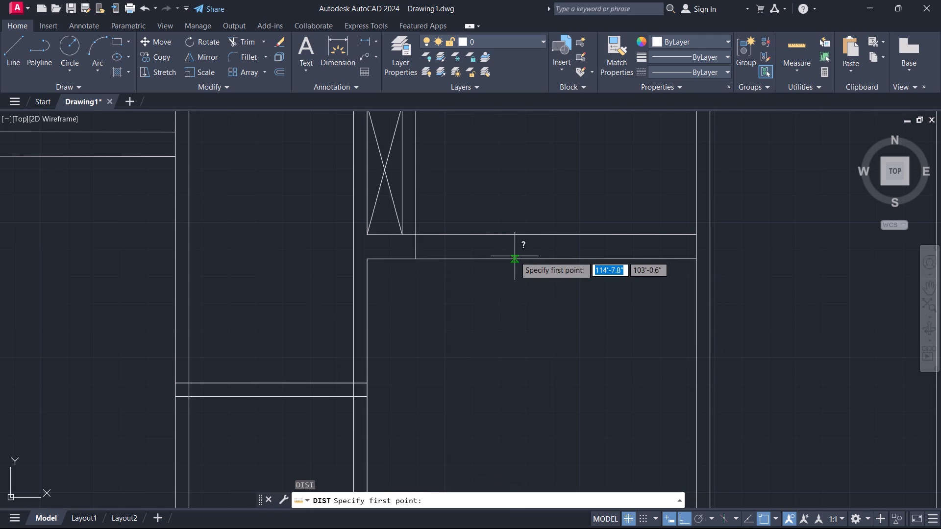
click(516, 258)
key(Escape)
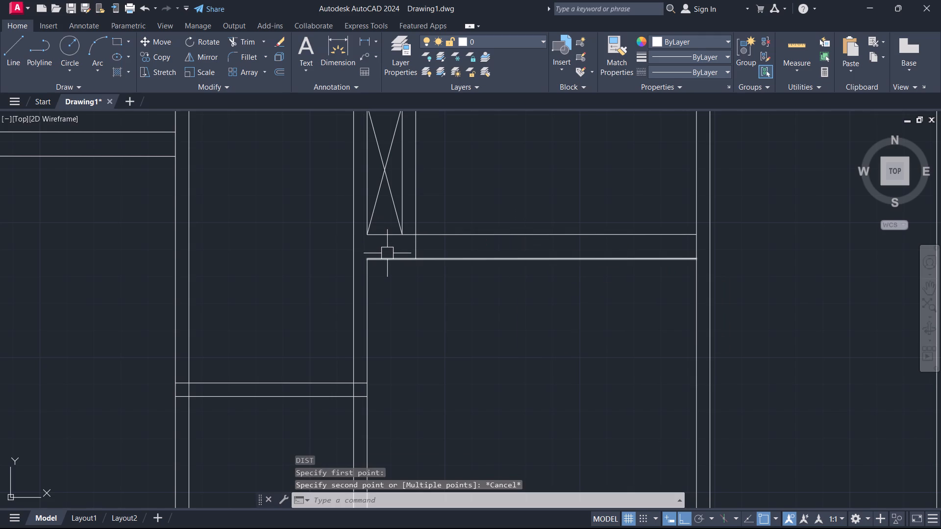
Offset the east face of the wall beside the shaft 3' to the east.
key(o)
key(space)
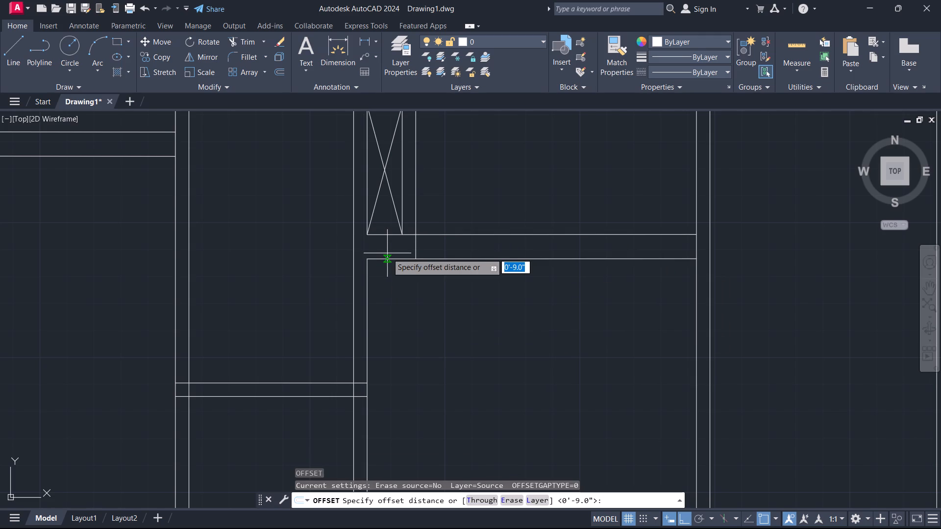
text(3')
key(Return)
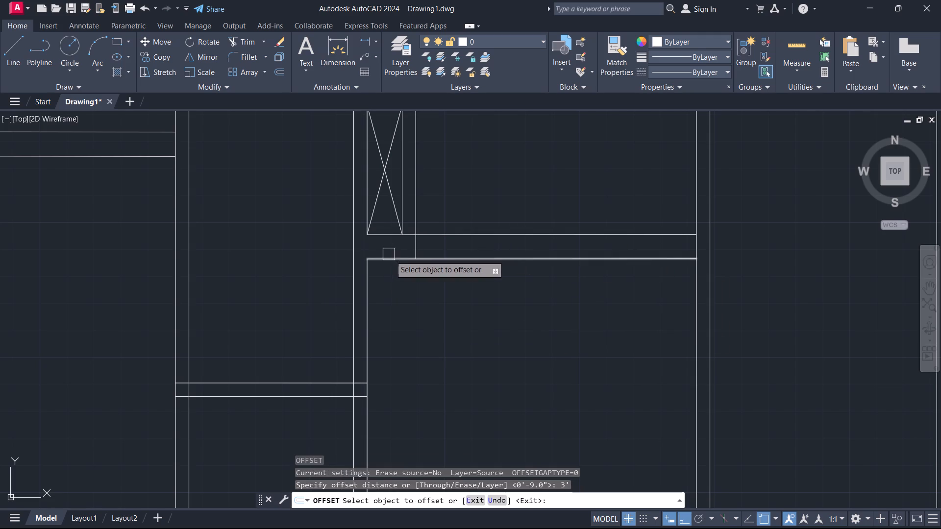
click(414, 202)
click(442, 205)
key(Escape)
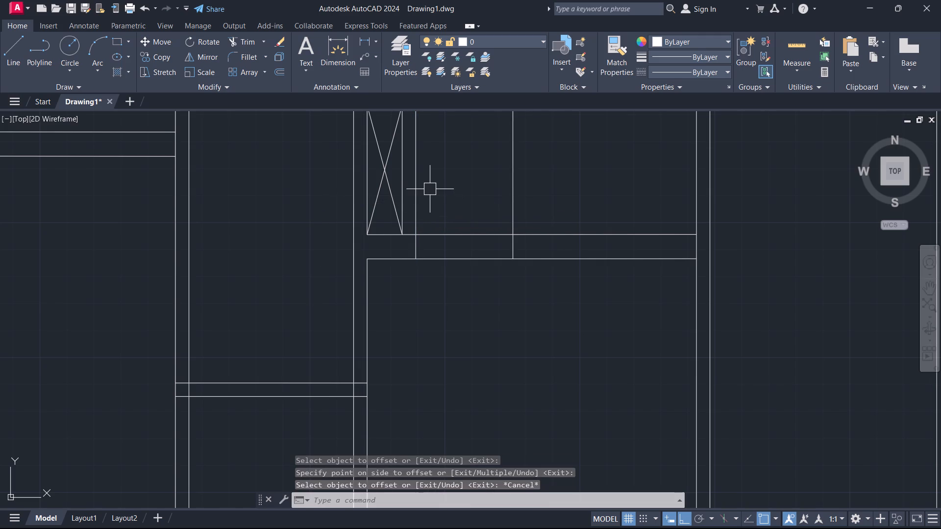
Trim the 9" wall lines between the shaft wall and the offset line, and the offset line above the wall, to form an opening.
text(tr)
key(space)
click(462, 209)
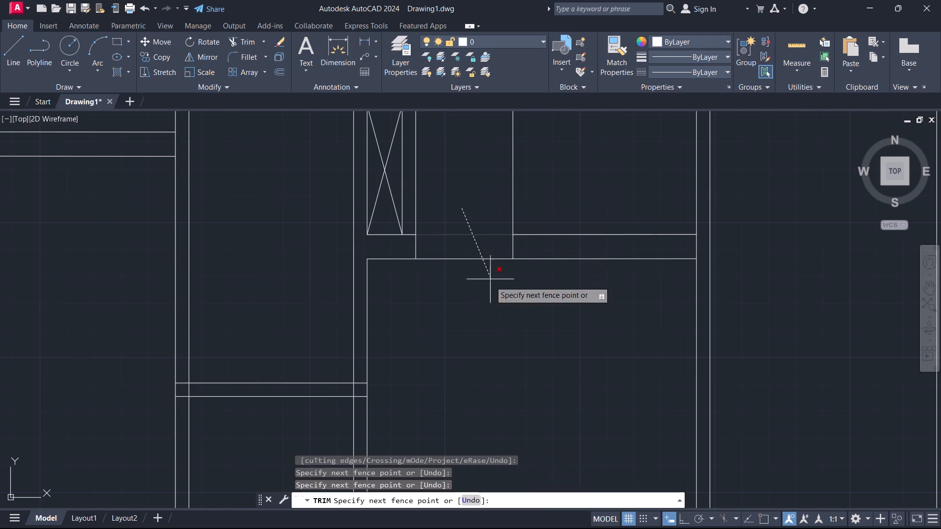
click(486, 307)
click(506, 201)
click(565, 217)
key(Escape)
scroll(563, 217, down, 4)
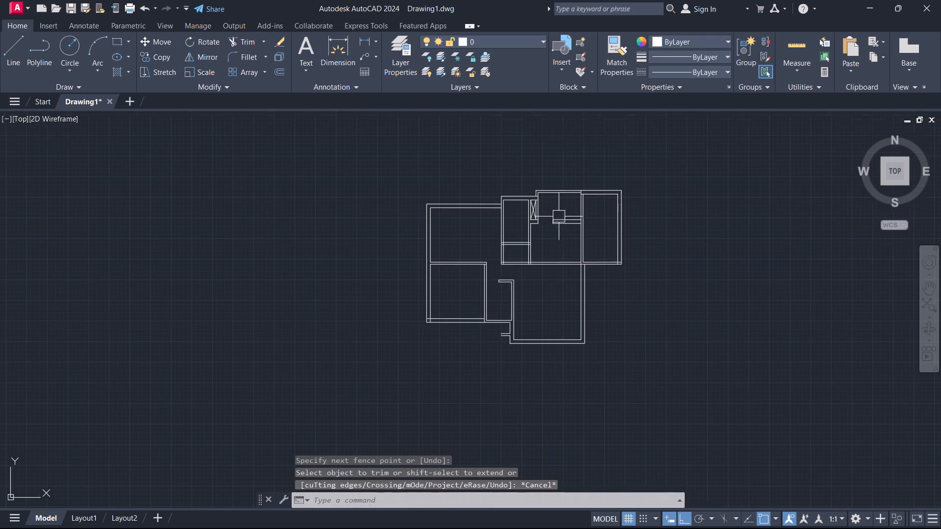
Extend the upper line of the remaining 9" wall piece to the far face of the vertical wall east of it.
scroll(554, 206, up, 3)
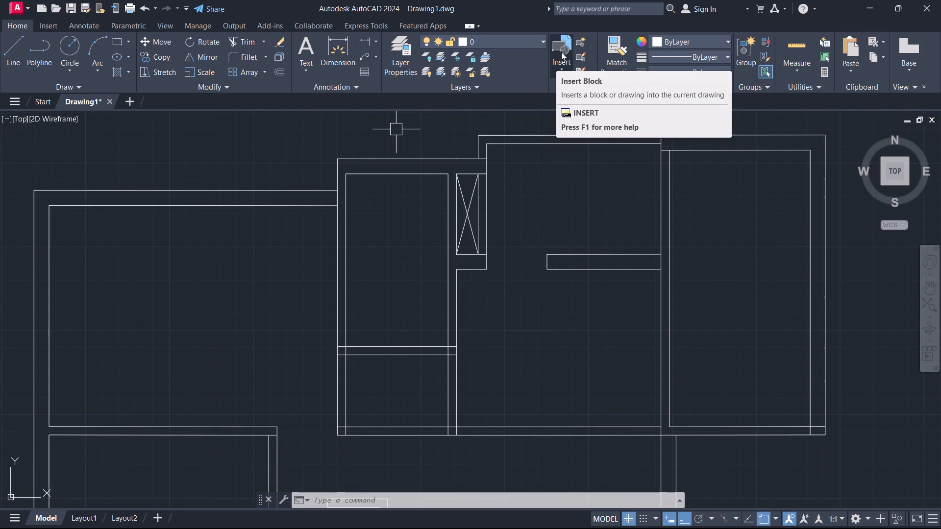
key(e)
text(x)
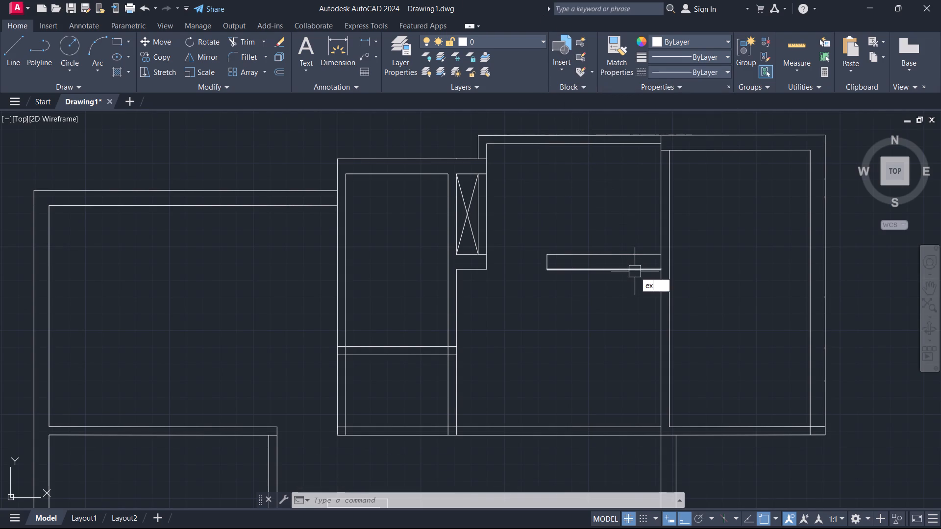
key(space)
click(636, 256)
key(Escape)
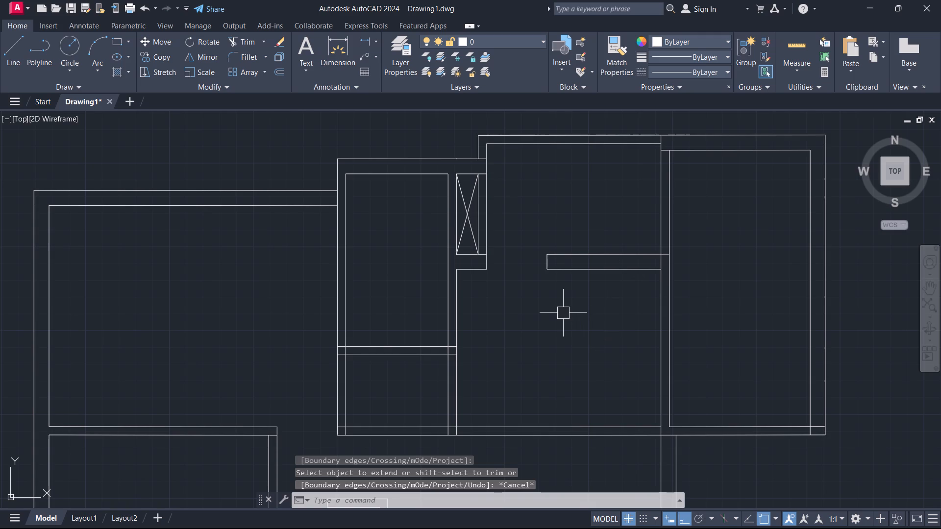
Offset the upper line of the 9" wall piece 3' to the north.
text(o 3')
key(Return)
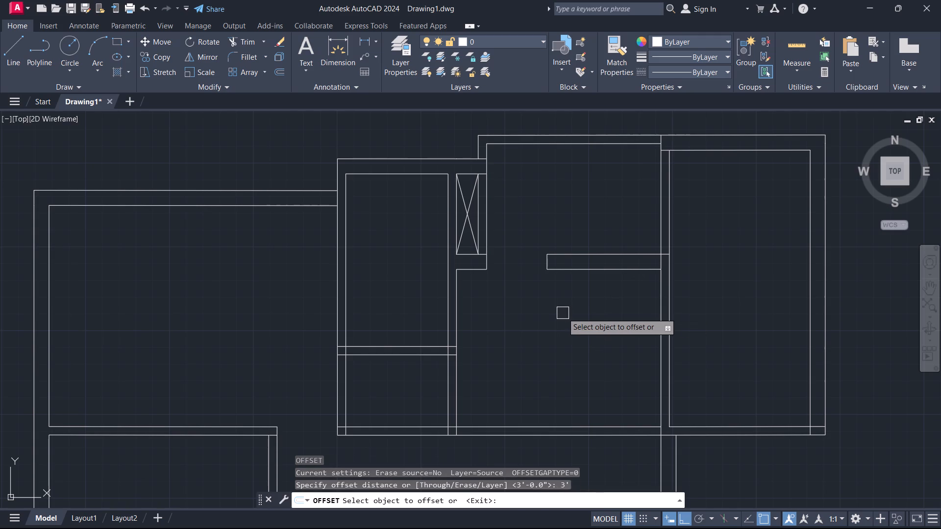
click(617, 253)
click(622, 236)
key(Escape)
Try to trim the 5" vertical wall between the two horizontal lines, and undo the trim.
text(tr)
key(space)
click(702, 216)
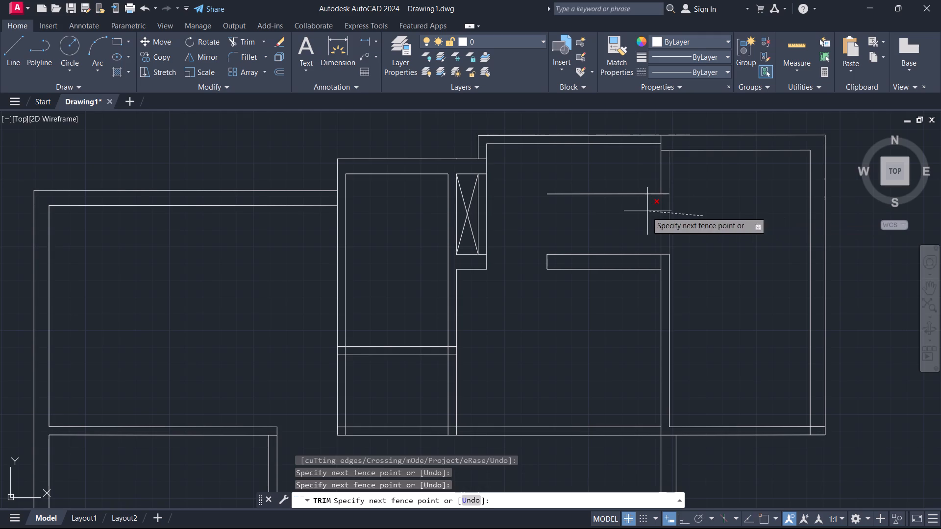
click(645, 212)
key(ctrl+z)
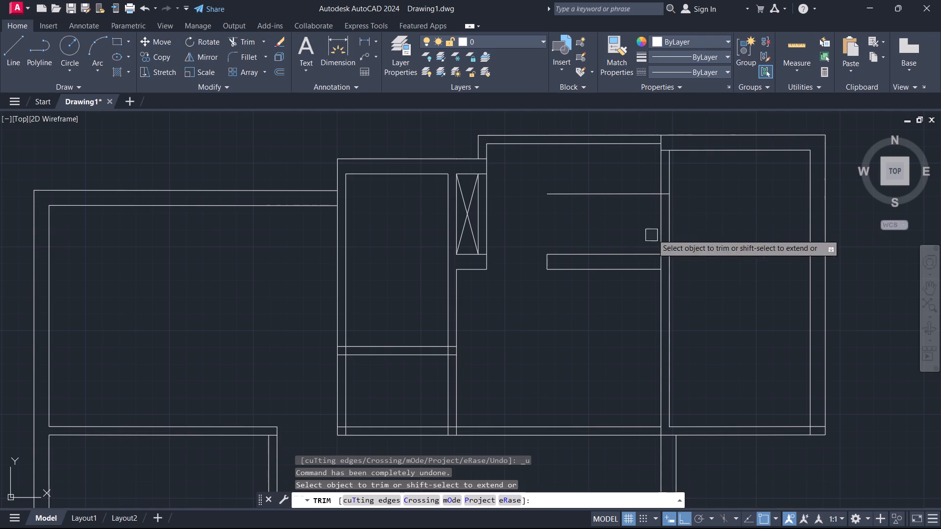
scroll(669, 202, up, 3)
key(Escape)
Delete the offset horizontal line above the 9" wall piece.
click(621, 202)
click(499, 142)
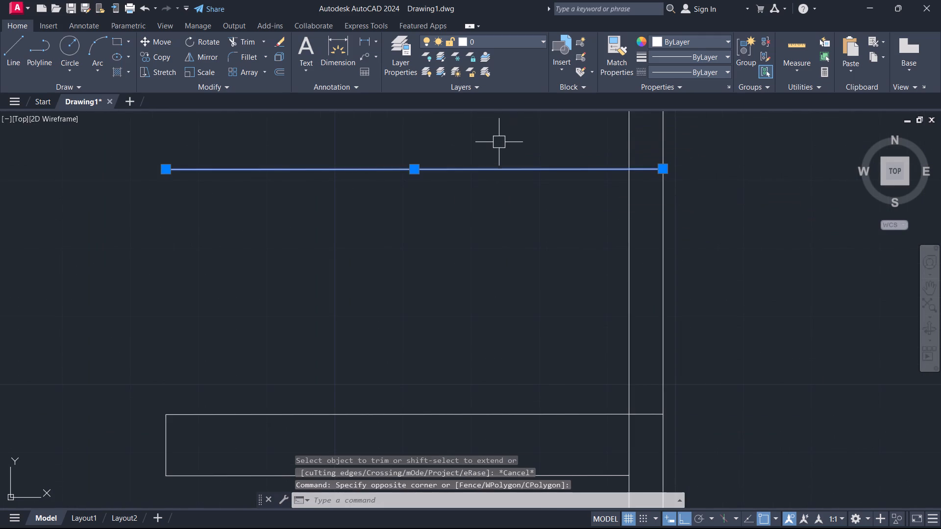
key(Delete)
Offset the upper line of the 9" wall piece 3' to the north.
text(o)
key(space)
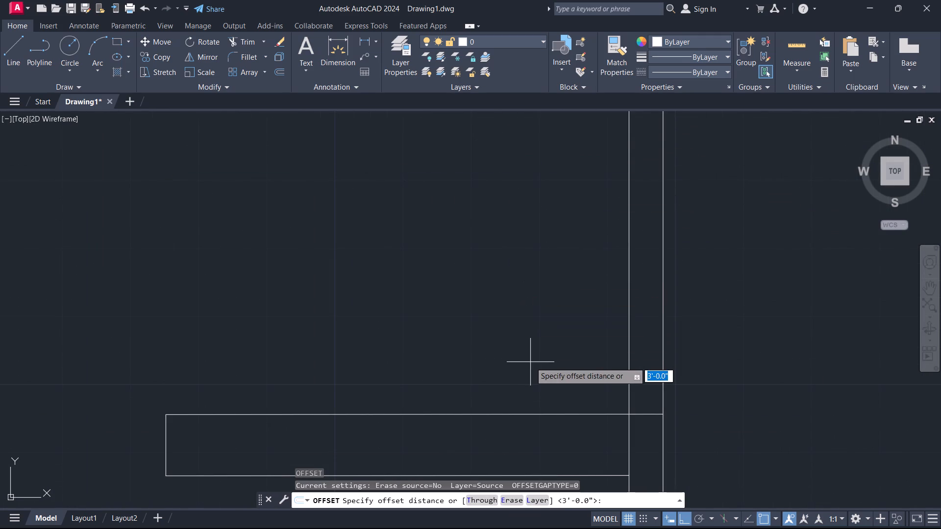
key(space)
click(533, 413)
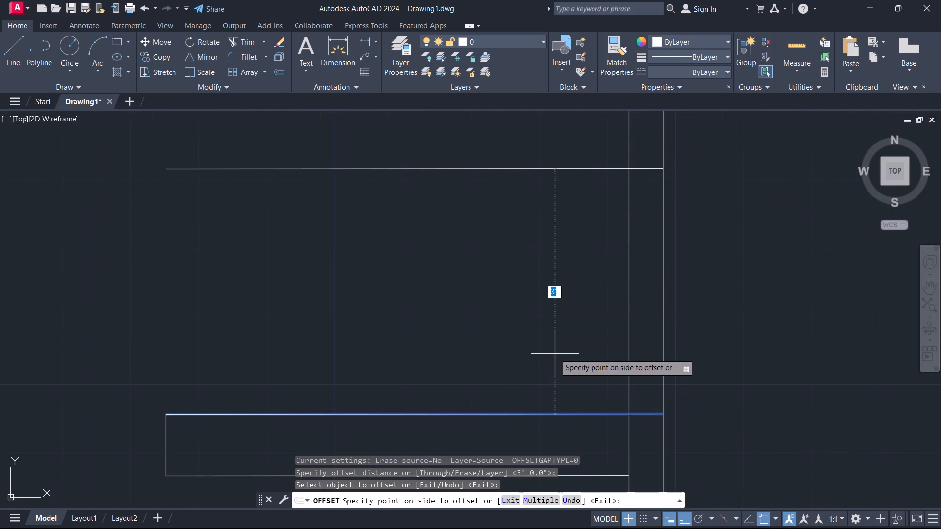
click(573, 351)
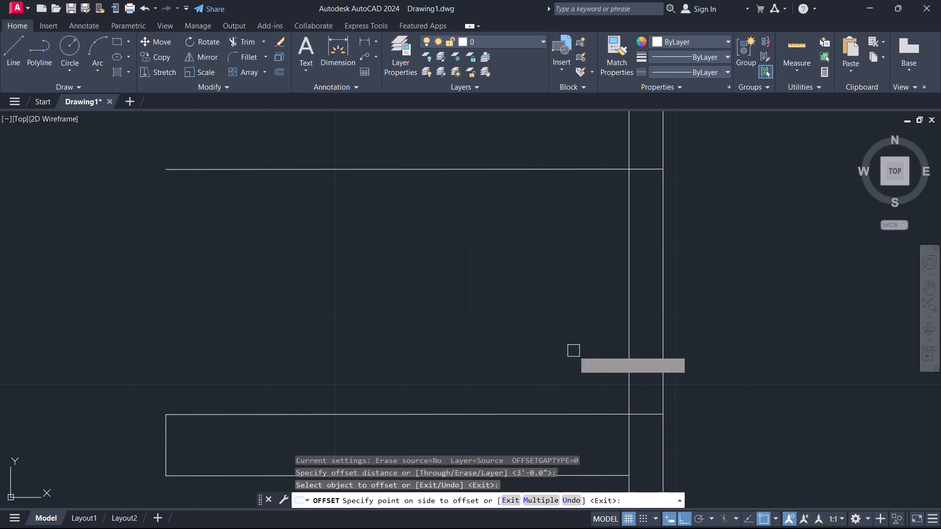
key(Escape)
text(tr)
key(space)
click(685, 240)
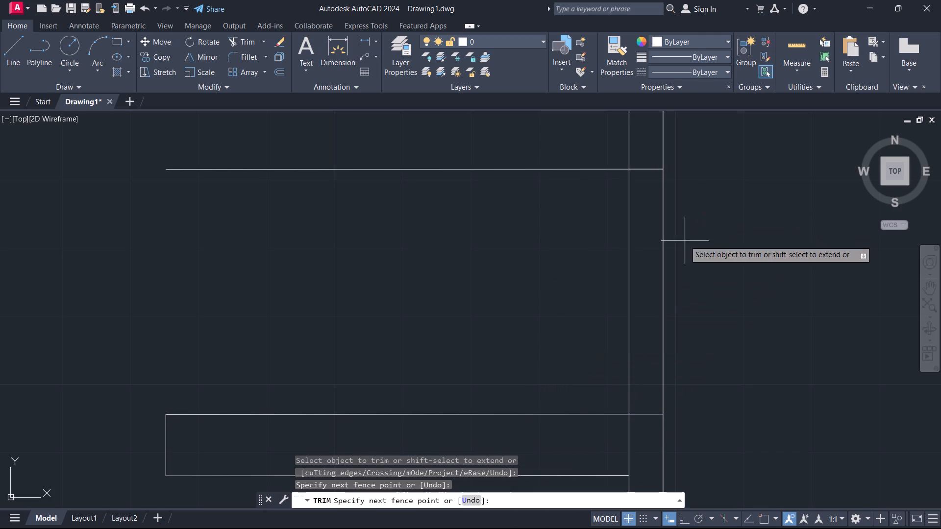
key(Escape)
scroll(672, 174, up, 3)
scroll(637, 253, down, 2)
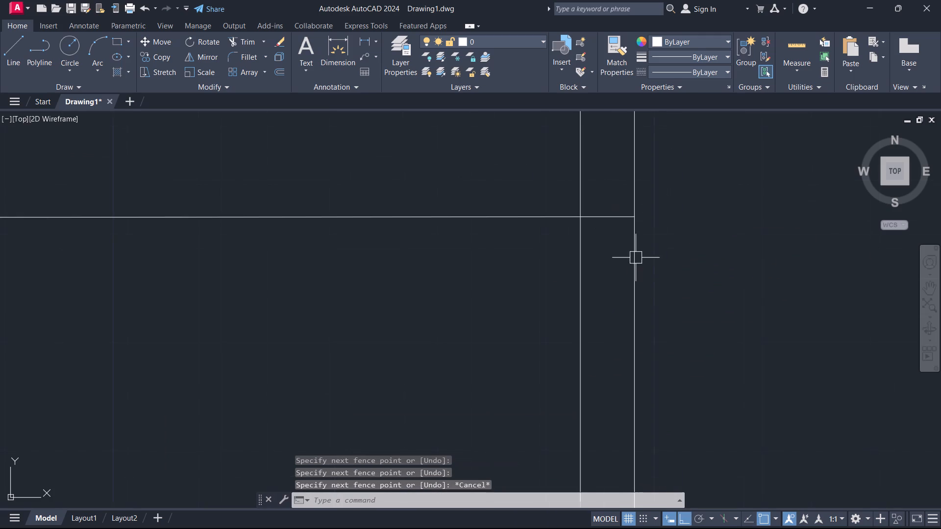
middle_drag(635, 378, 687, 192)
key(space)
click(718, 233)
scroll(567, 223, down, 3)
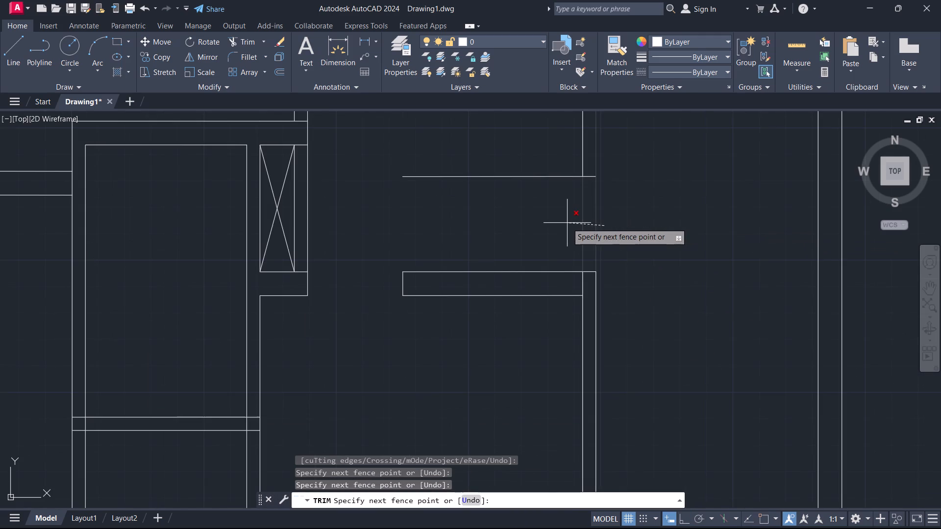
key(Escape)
Trim the west line of the 5" vertical wall between the offset line and the 9" wall.
scroll(589, 220, up, 1)
middle_drag(589, 219, 576, 343)
scroll(576, 343, up, 1)
key(space)
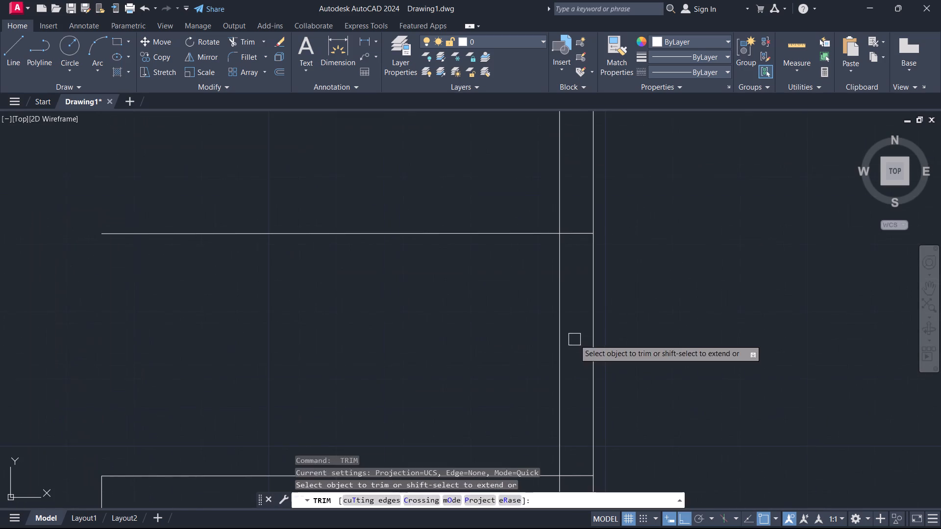
drag(574, 339, 569, 337)
click(449, 311)
key(Escape)
Stretch the east end of the offset line past the east line of the 5" vertical wall.
scroll(617, 217, up, 3)
scroll(481, 298, up, 3)
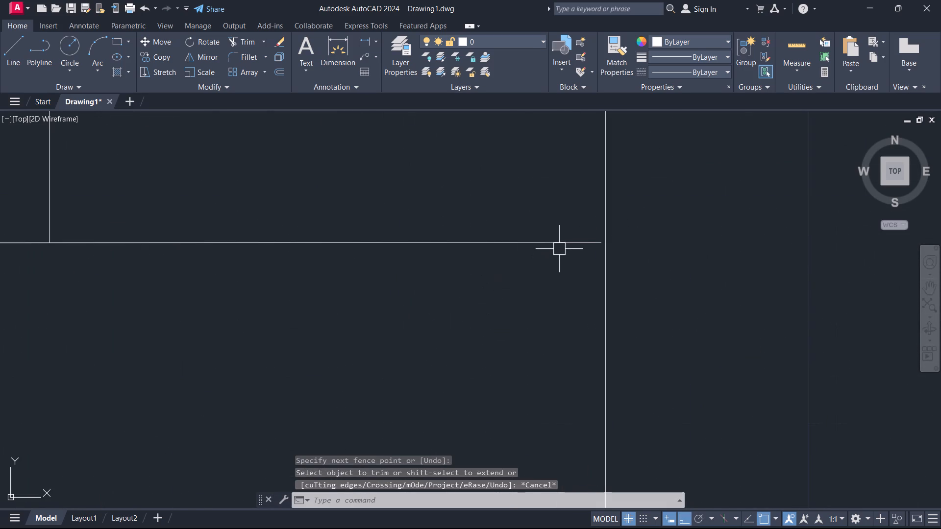
click(563, 237)
click(603, 242)
click(689, 240)
key(Escape)
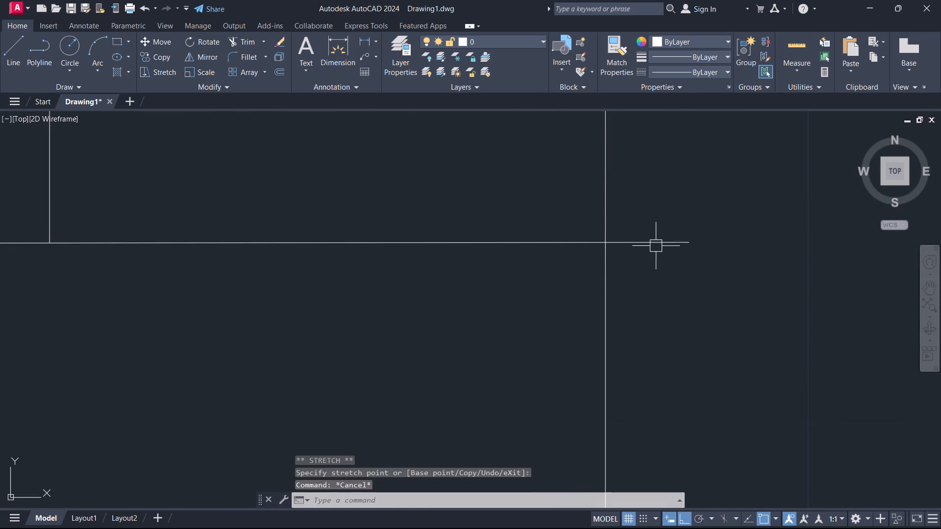
Trim the offset line's overshoot east of the 5" wall and the wall's east line across the opening.
key(t)
key(r)
key(space)
drag(650, 262, 647, 253)
click(644, 213)
scroll(641, 243, down, 4)
scroll(663, 314, down, 4)
drag(691, 346, 682, 344)
click(582, 347)
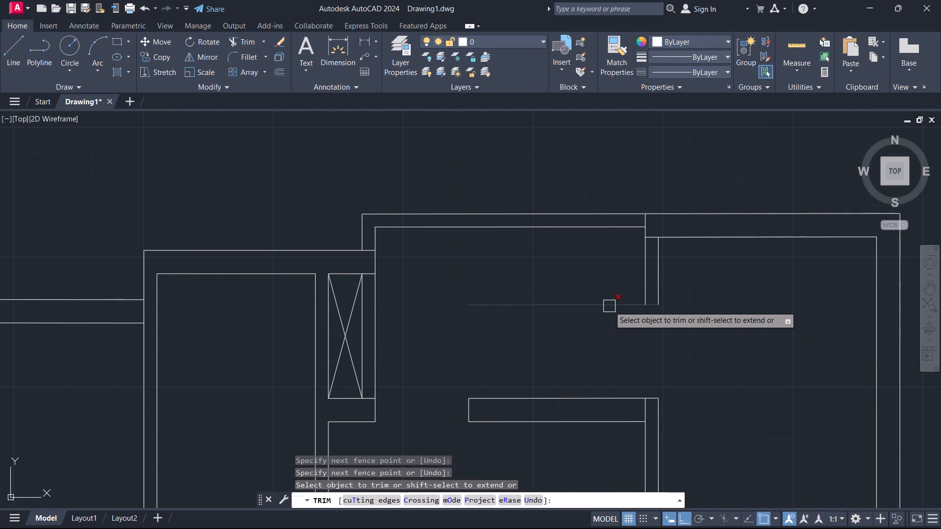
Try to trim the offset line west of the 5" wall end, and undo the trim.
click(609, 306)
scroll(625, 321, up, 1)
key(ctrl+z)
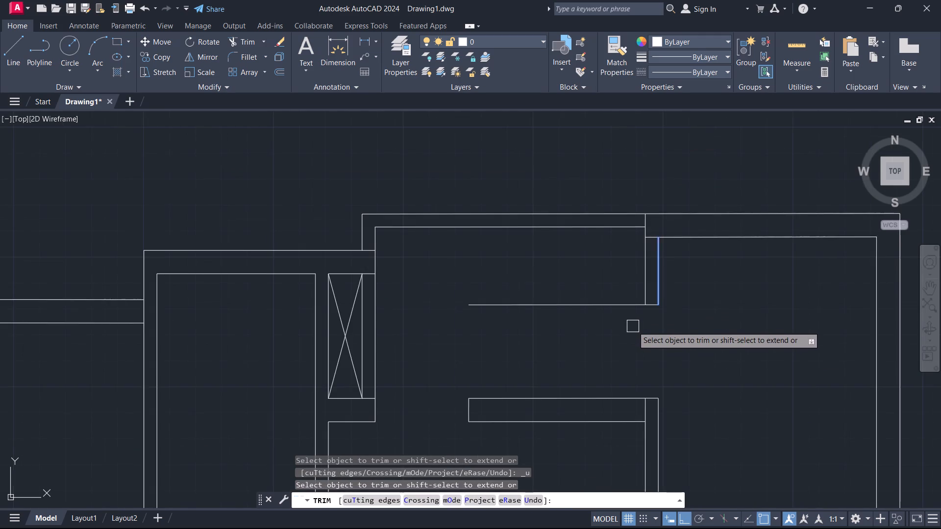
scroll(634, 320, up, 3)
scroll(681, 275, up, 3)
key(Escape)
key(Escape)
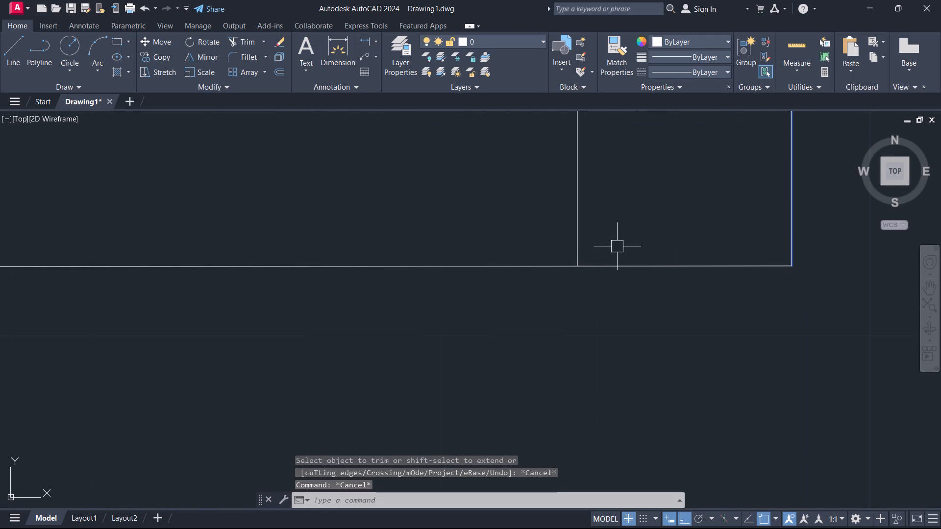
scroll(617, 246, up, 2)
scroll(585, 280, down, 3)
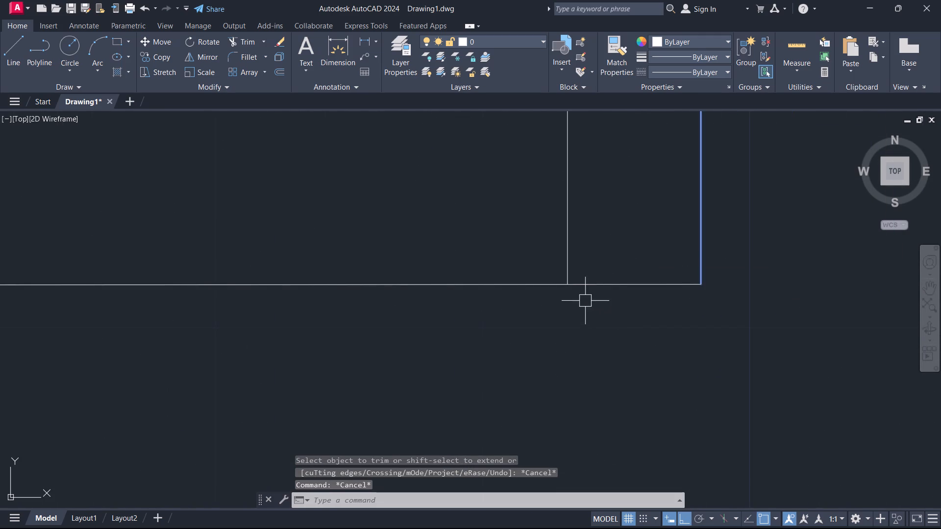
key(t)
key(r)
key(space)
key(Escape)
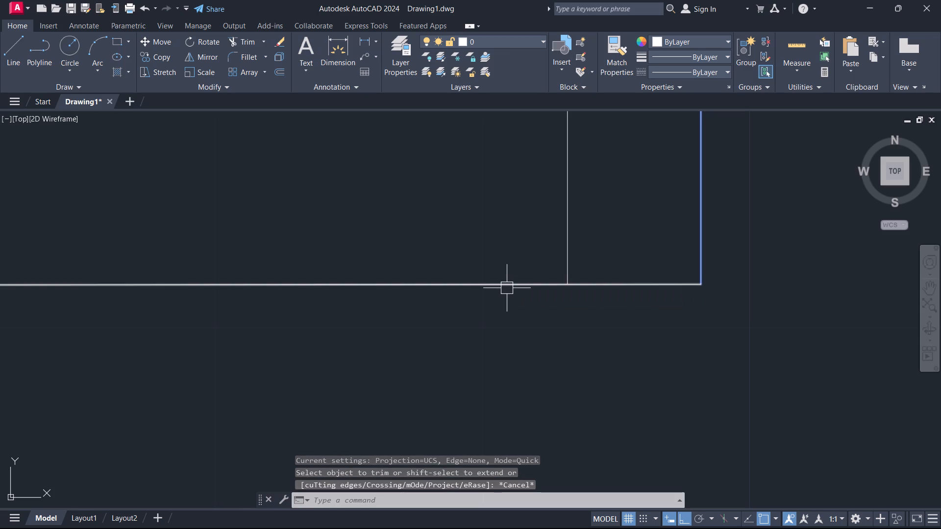
Fillet the 5" wall's west line with the offset line at radius 0 to form a square corner.
key(f)
key(space)
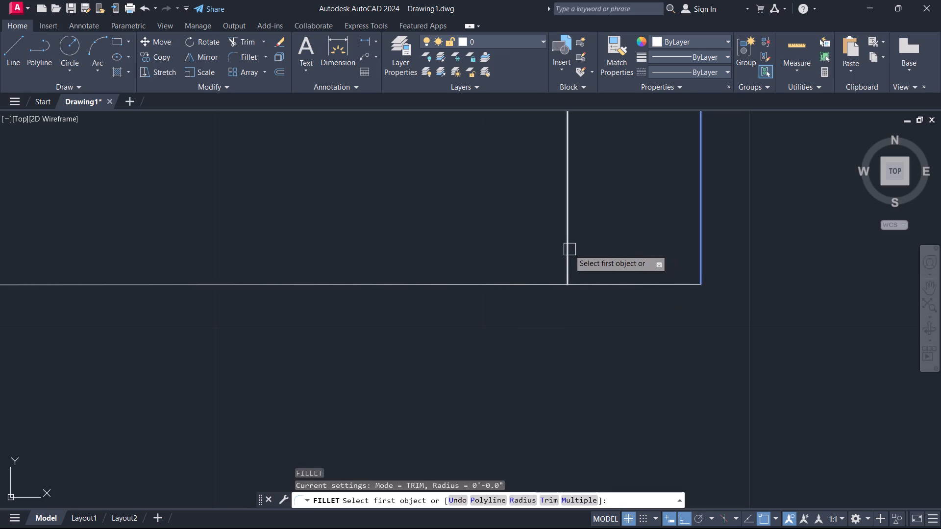
click(569, 249)
click(604, 286)
key(Escape)
Fillet the short end line with the 5" wall's east line at radius 0 to close the wall end.
key(space)
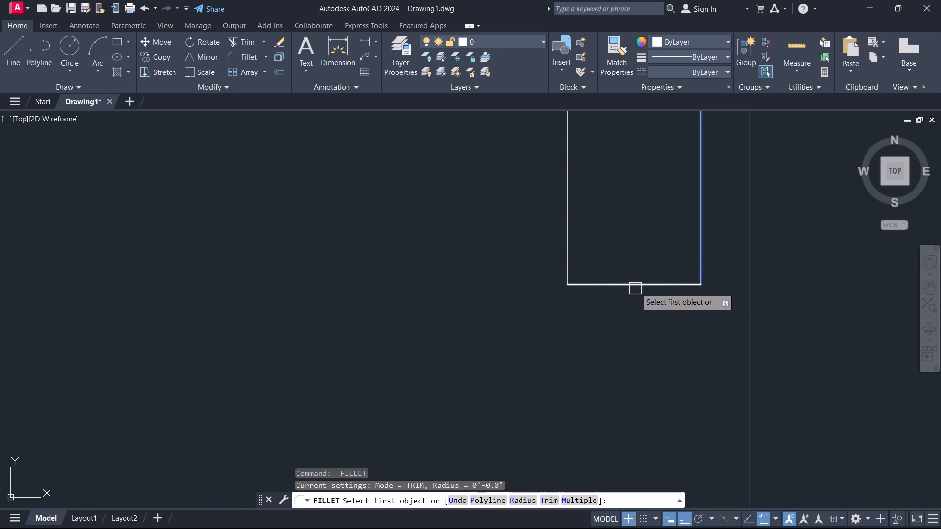
click(636, 288)
click(698, 251)
key(Escape)
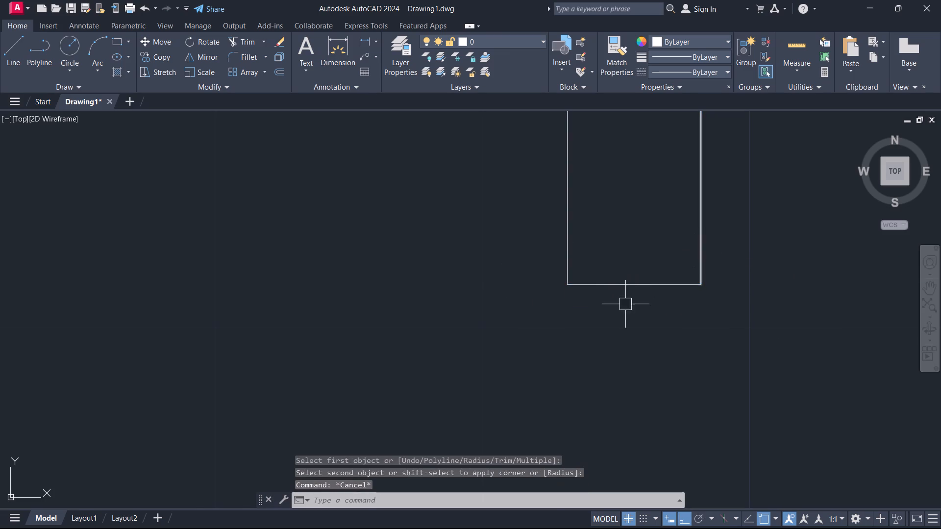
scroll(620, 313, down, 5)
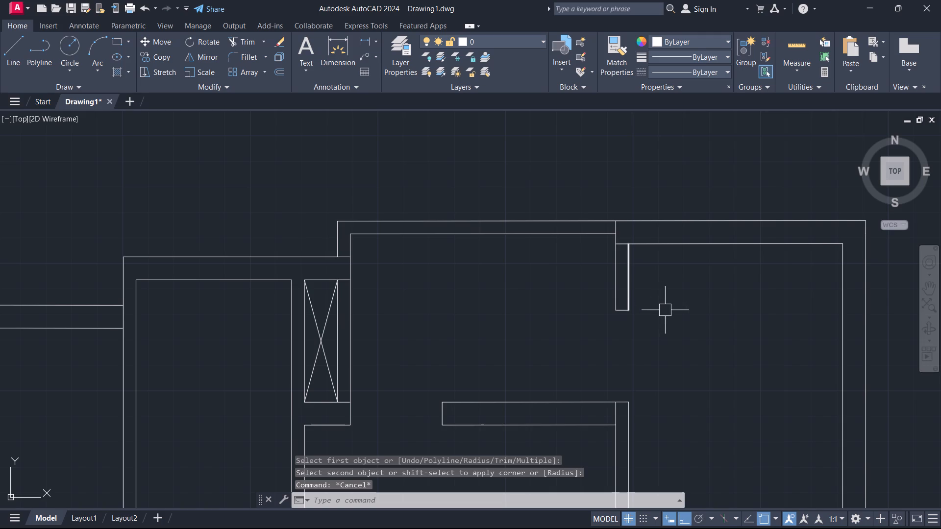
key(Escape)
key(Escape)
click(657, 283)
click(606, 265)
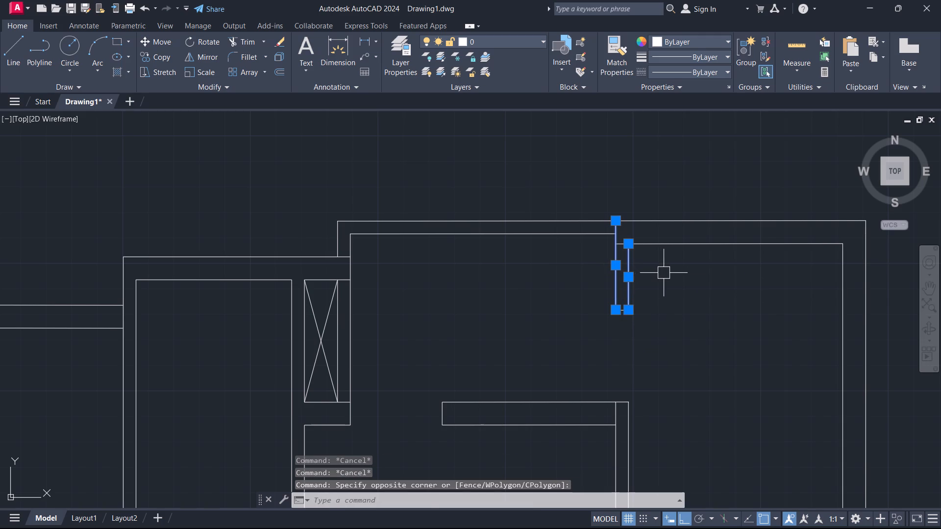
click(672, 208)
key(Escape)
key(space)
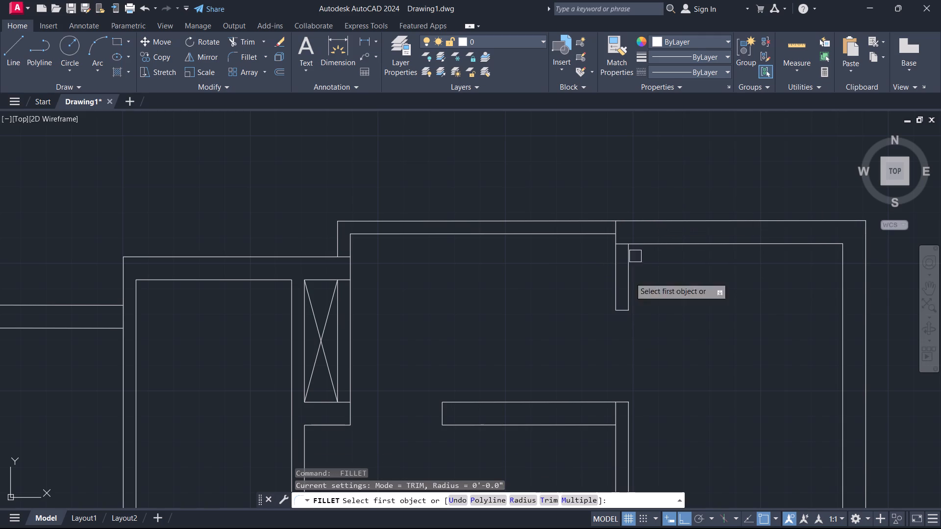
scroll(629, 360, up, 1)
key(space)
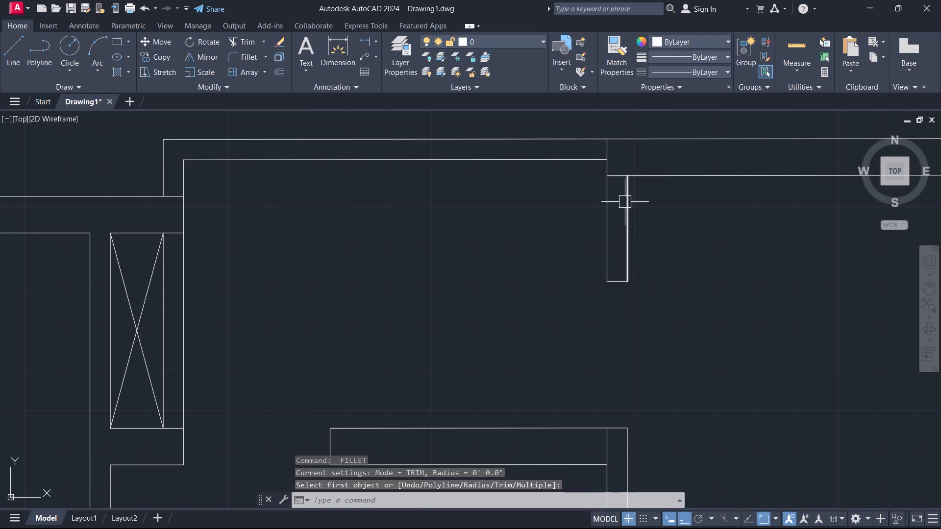
Trim the short line across the 5" wall stub where it meets the top 9" wall.
key(t)
key(r)
key(space)
scroll(618, 178, up, 2)
click(622, 169)
key(Escape)
scroll(618, 189, down, 4)
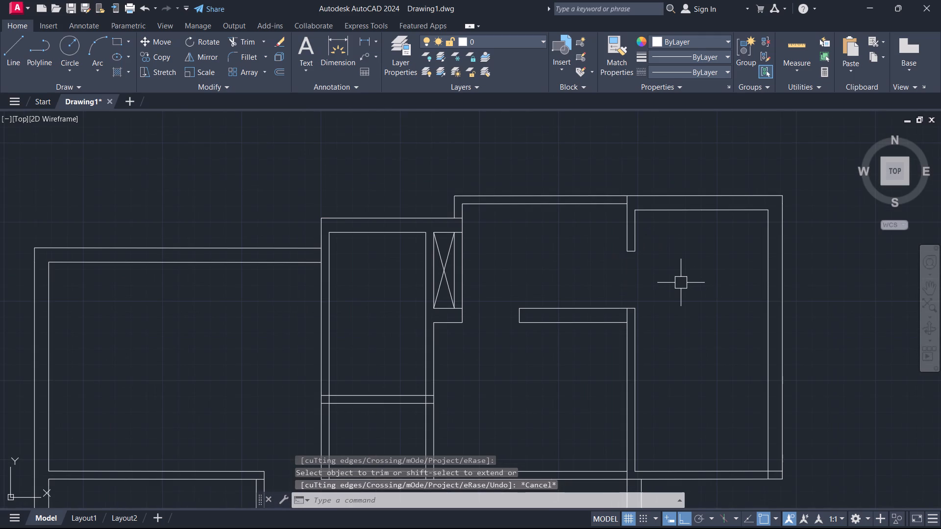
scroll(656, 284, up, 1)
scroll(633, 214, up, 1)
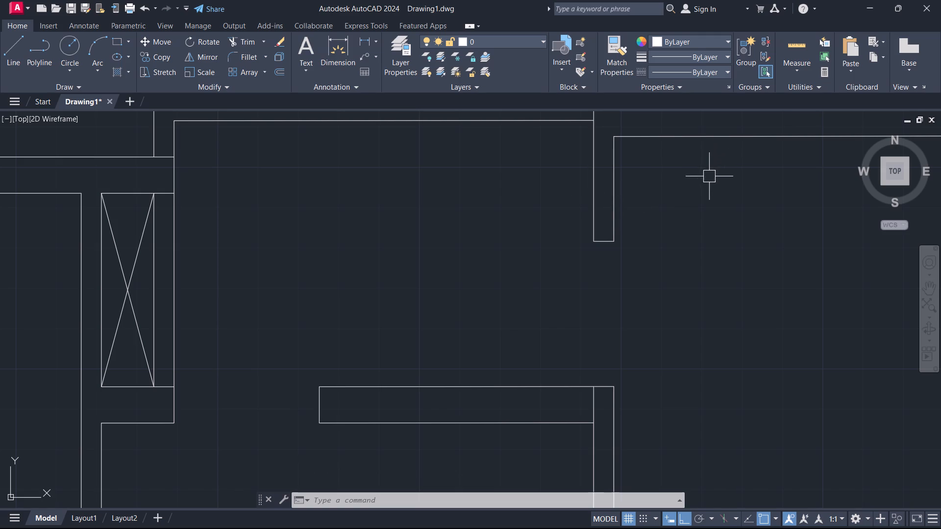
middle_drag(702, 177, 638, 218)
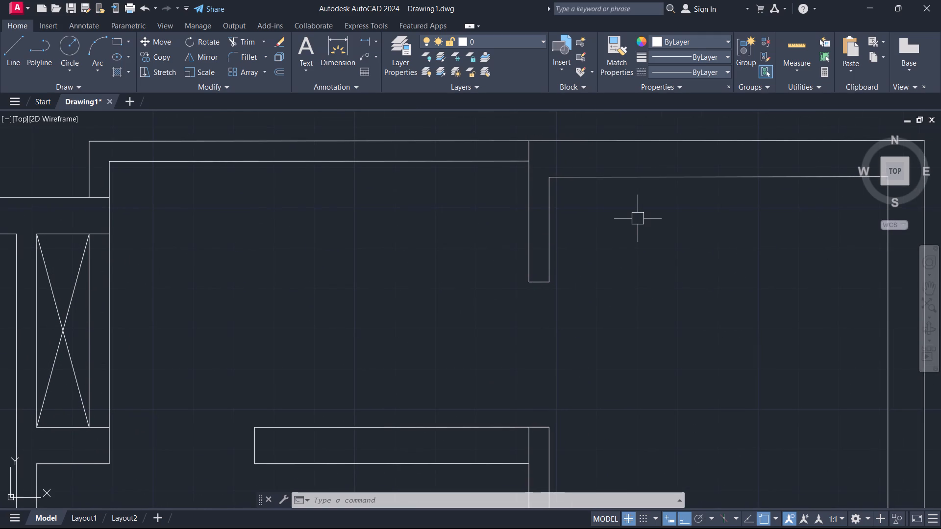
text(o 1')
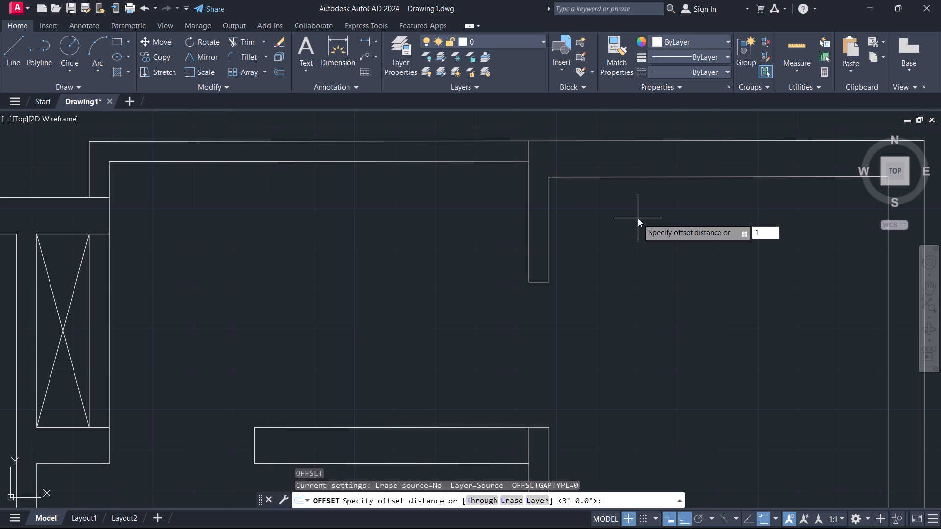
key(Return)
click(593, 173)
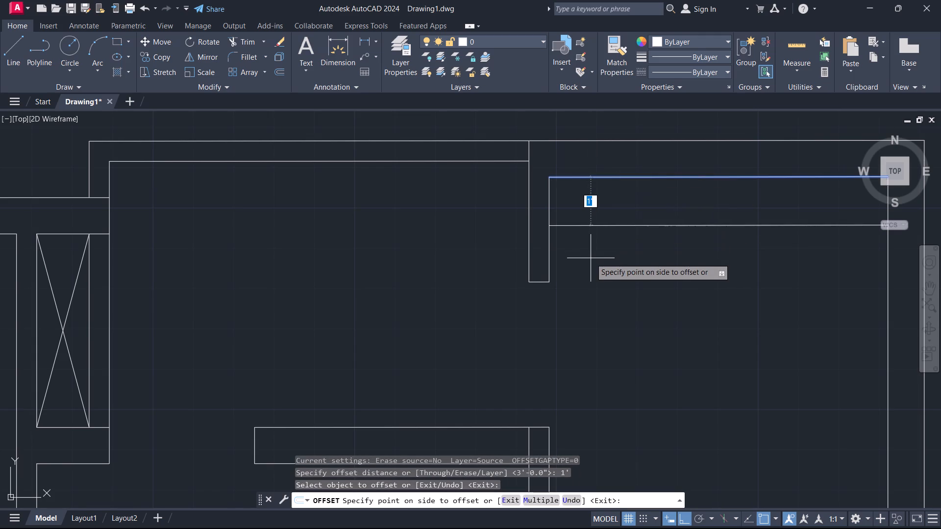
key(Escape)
Offset the top 9" wall's inner line south and the 5" wall stub's east line east, each by 1'6".
text(o 1'6)
key(Return)
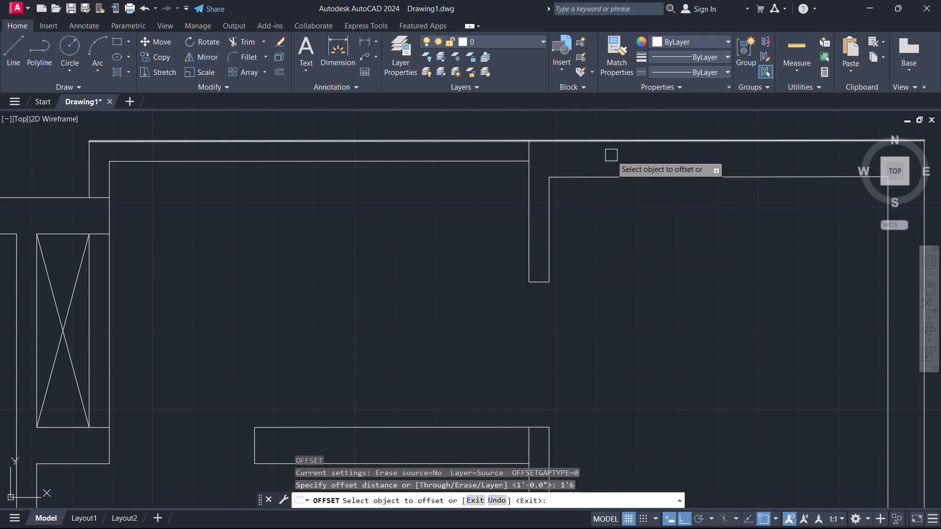
click(615, 176)
click(586, 229)
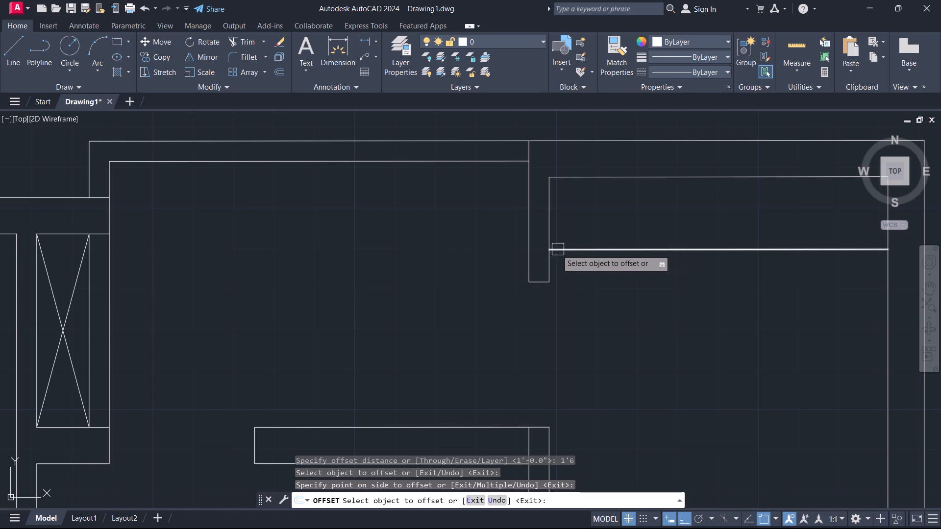
key(Escape)
key(space)
key(space)
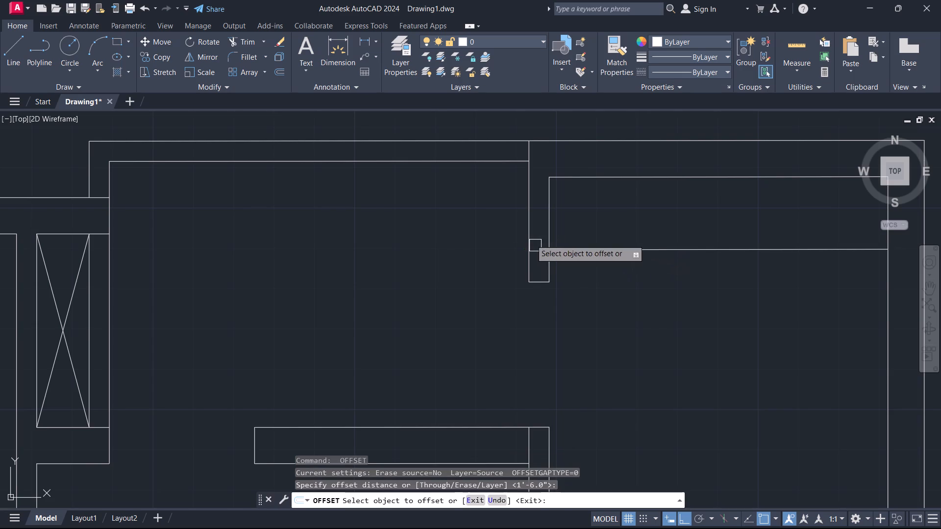
click(552, 235)
click(607, 219)
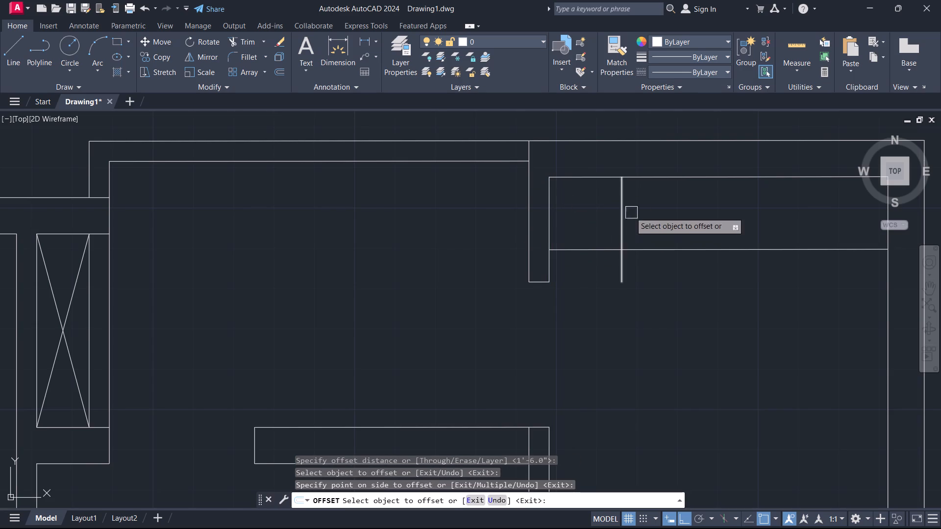
key(Escape)
Offset the two new lines outward by 5" to give the small shaft its east and south walls.
text(o 5)
key(Return)
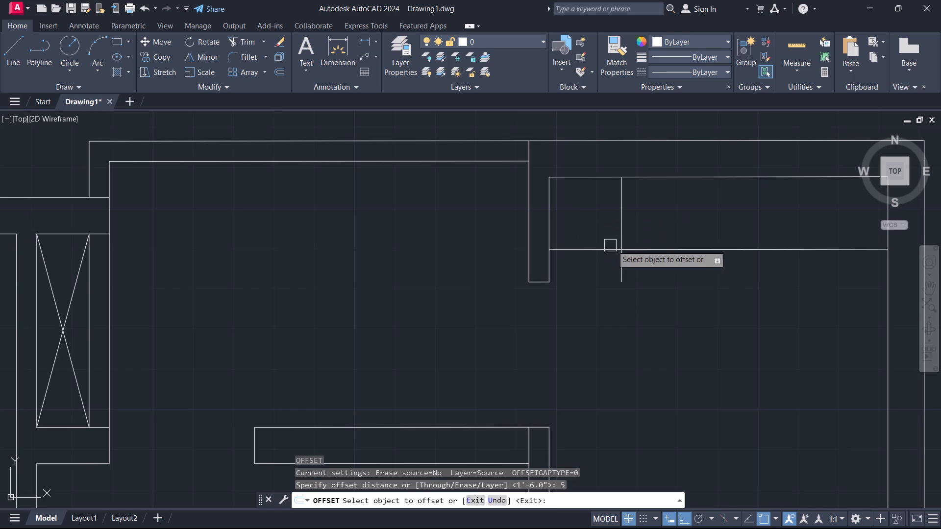
click(623, 225)
click(654, 235)
drag(597, 248, 599, 259)
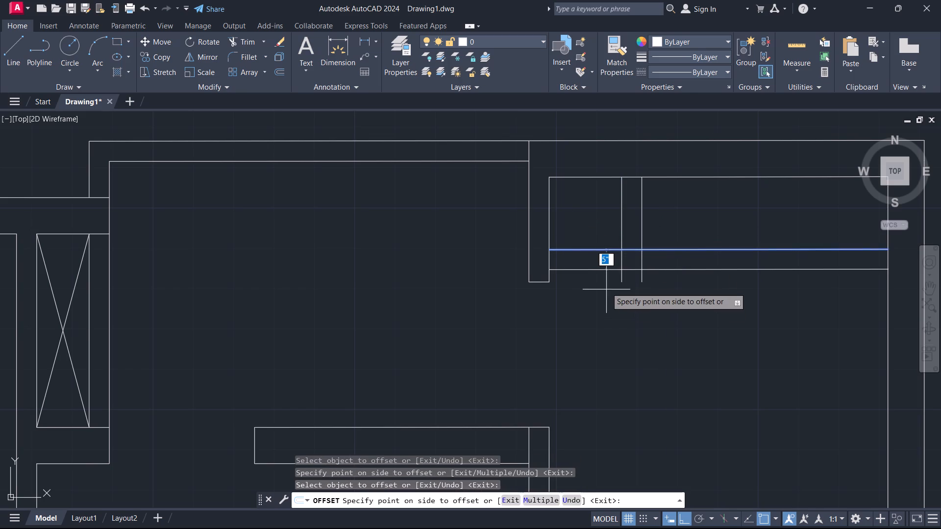
click(602, 273)
key(Escape)
Trim the excess ends of the four shaft wall lines to form a clean southeast corner.
scroll(620, 265, up, 1)
key(t)
key(r)
key(space)
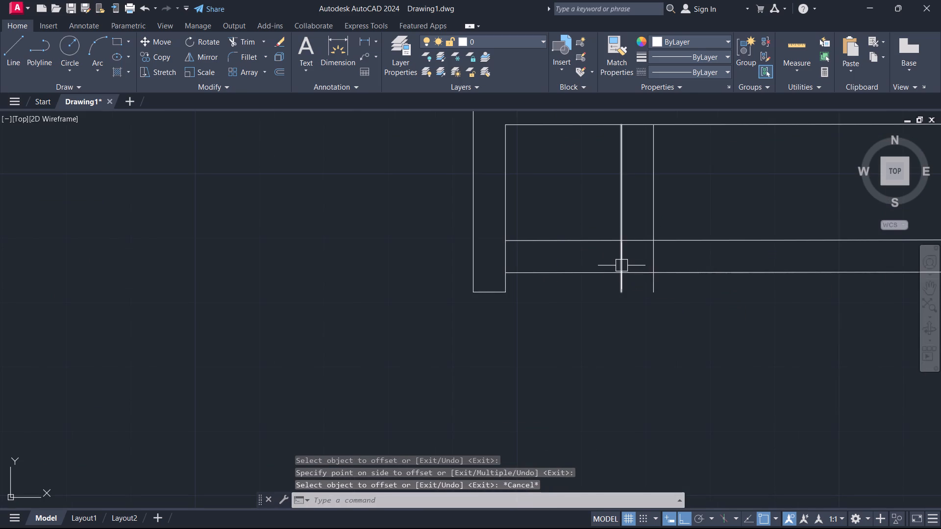
click(713, 294)
click(713, 209)
click(668, 289)
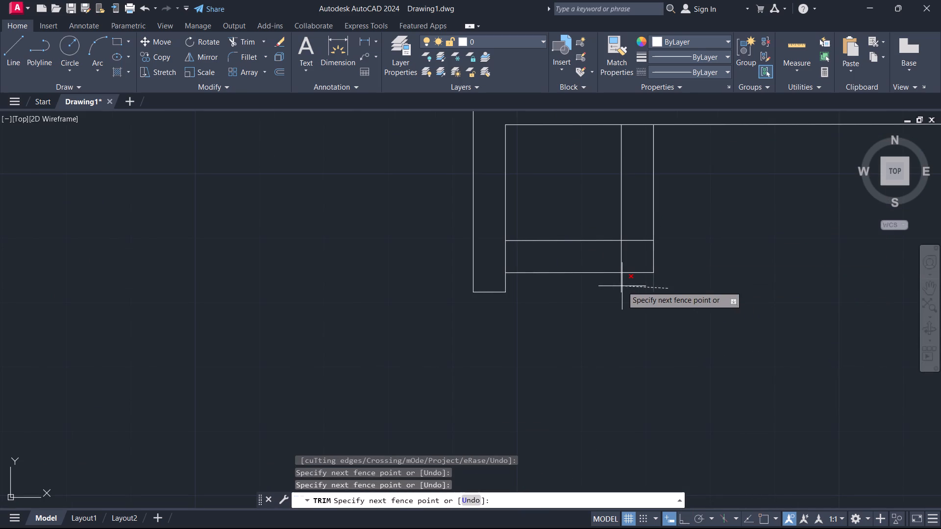
click(613, 287)
click(642, 221)
double_click(632, 259)
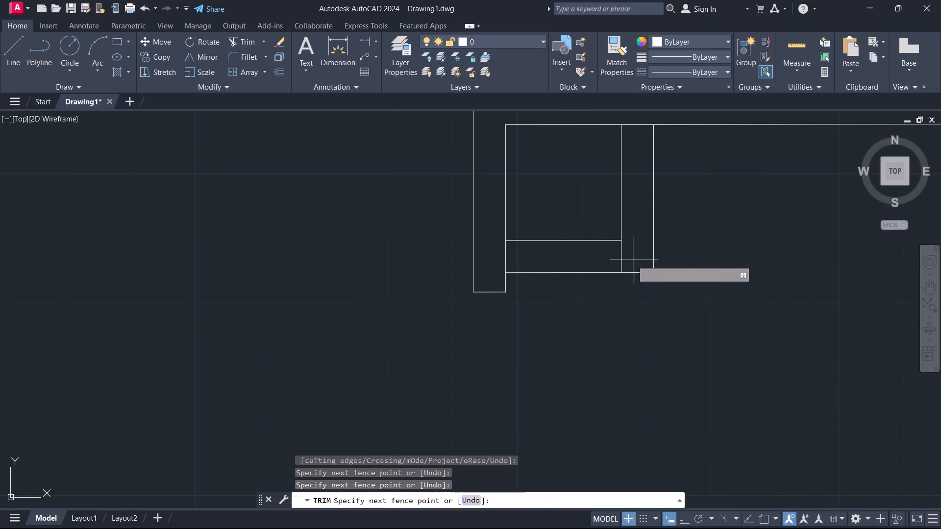
click(608, 260)
key(Escape)
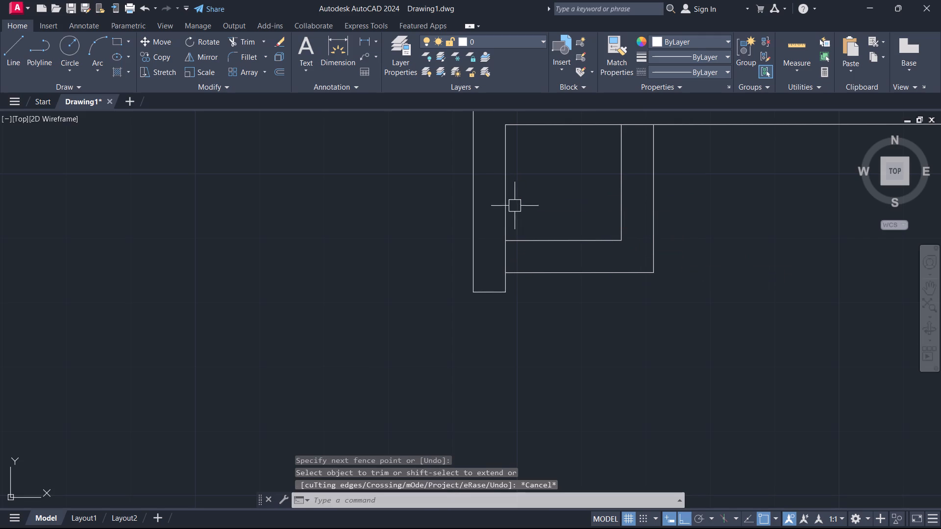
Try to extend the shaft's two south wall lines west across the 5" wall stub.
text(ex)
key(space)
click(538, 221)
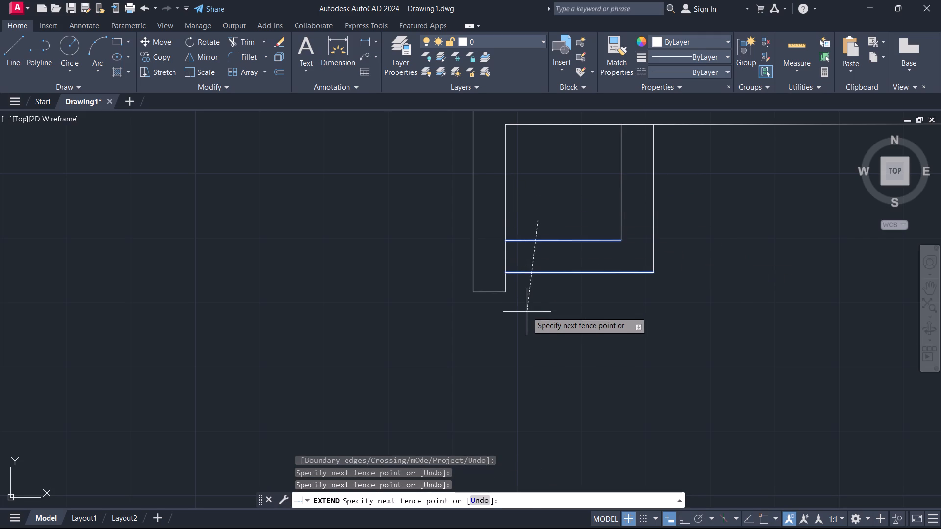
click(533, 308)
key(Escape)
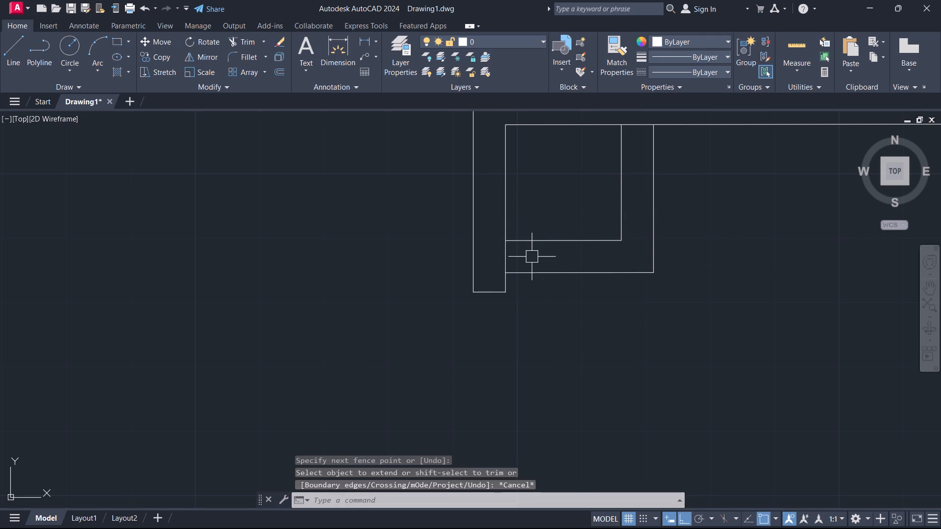
Trim the stub's east line between the shaft's two south wall lines to open the junction.
text(tr)
key(space)
scroll(525, 253, up, 2)
click(525, 253)
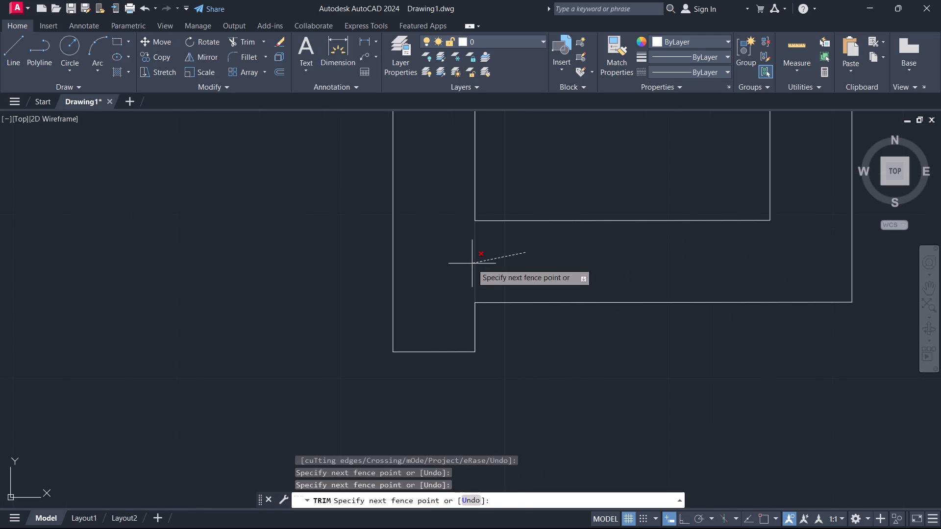
click(466, 264)
scroll(514, 233, down, 2)
middle_drag(514, 233, 541, 302)
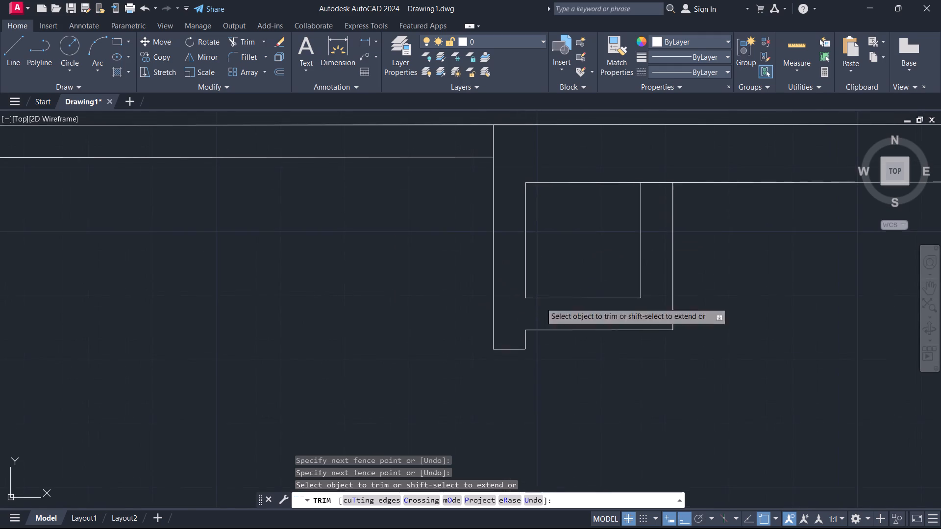
key(Escape)
Extend the shaft's inner south line and the top wall's inner line west to the stub's west line.
scroll(541, 303, up, 2)
text(ex)
key(space)
click(565, 286)
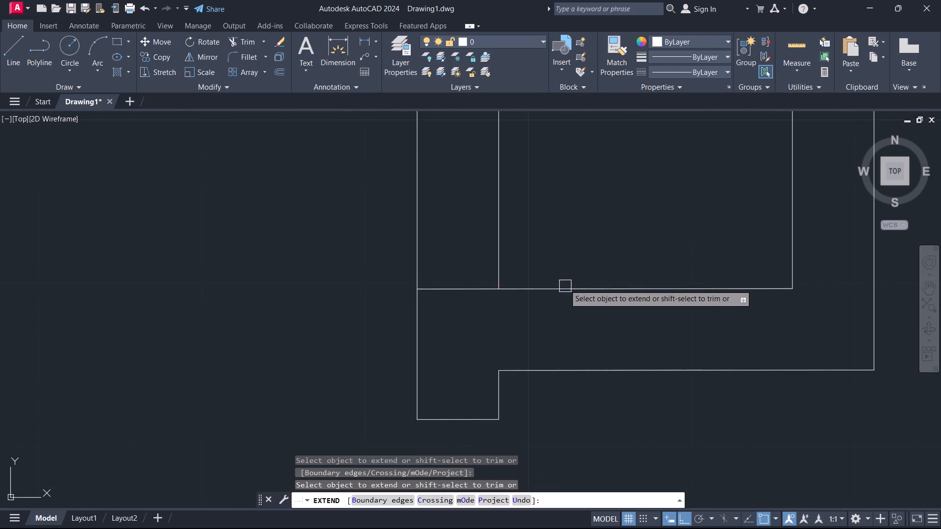
key(Escape)
scroll(584, 235, down, 1)
middle_drag(584, 235, 480, 339)
scroll(463, 346, down, 1)
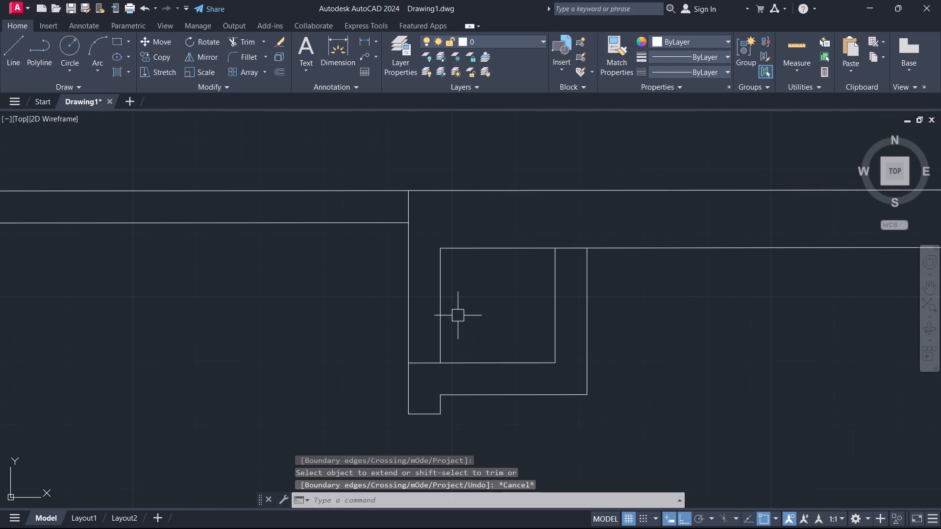
text(ex)
key(space)
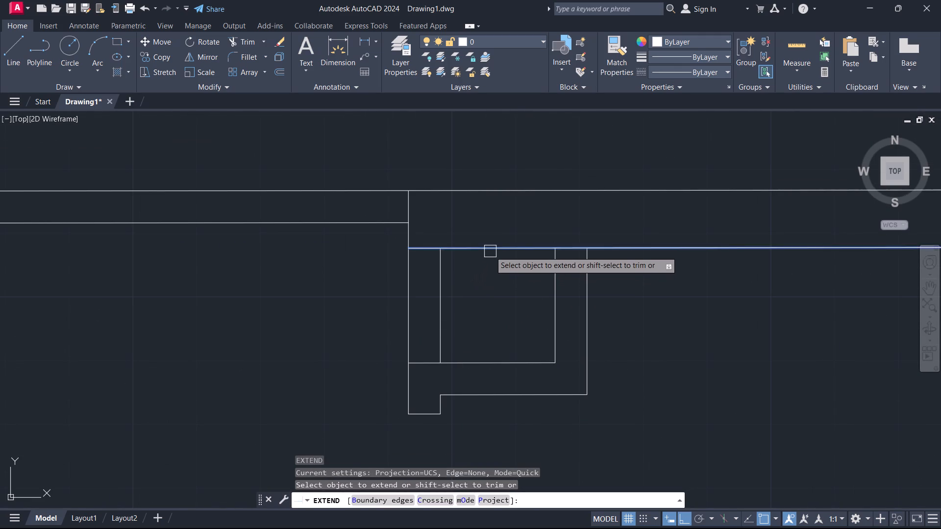
click(490, 251)
key(Escape)
Draw two diagonal lines between opposite inner corners of the 1'6" square shaft to mark it with a cross.
key(l)
key(space)
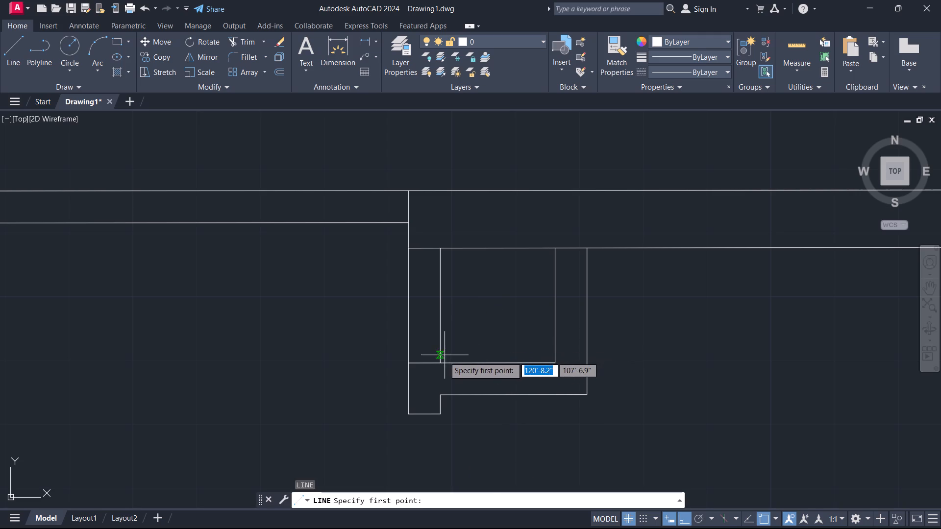
click(444, 366)
click(552, 251)
key(Escape)
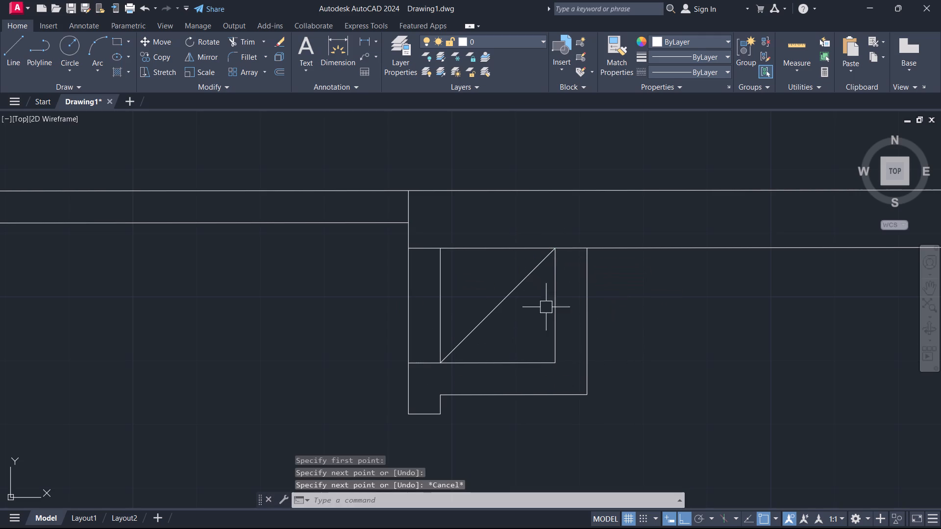
key(space)
click(555, 363)
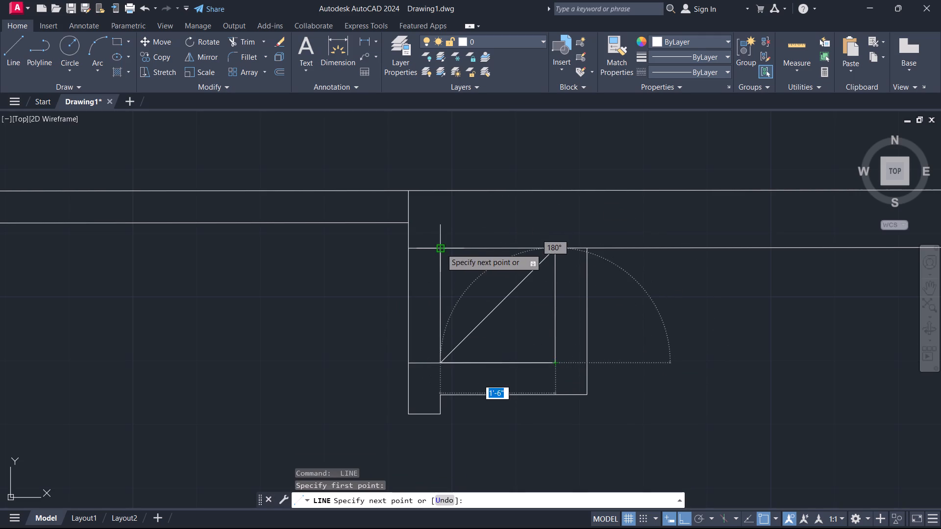
click(442, 248)
key(Escape)
Extend the shaft's outer east wall line north to the top 9" wall's outer line.
scroll(489, 319, down, 2)
middle_drag(510, 388, 512, 308)
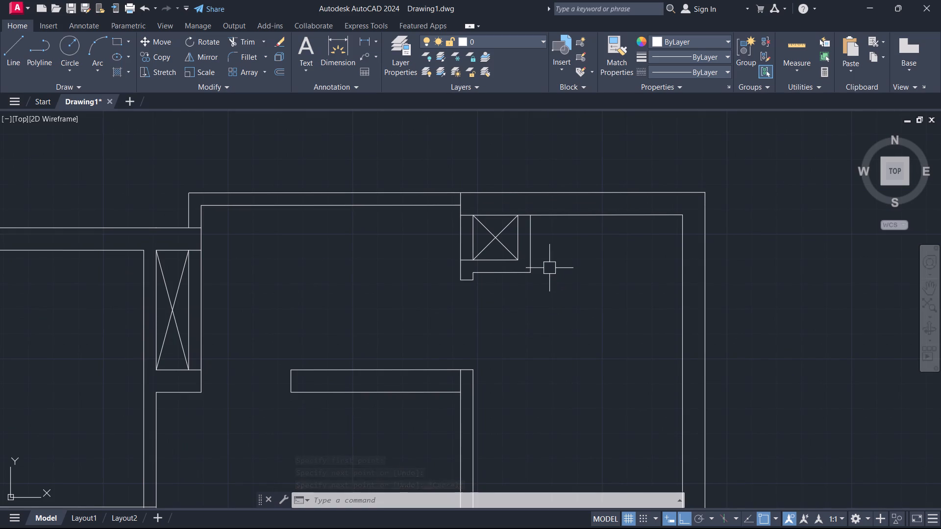
scroll(545, 261, up, 1)
text(ex)
key(space)
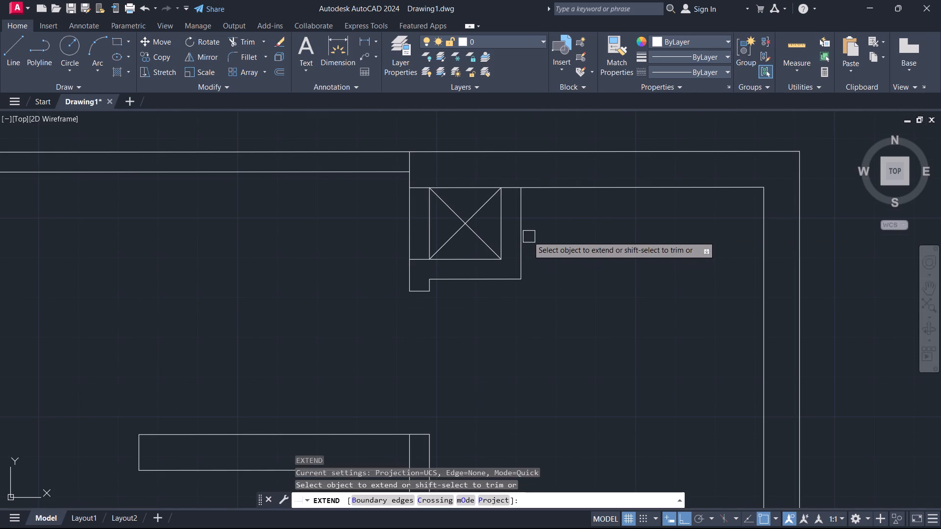
click(525, 224)
key(Escape)
key(space)
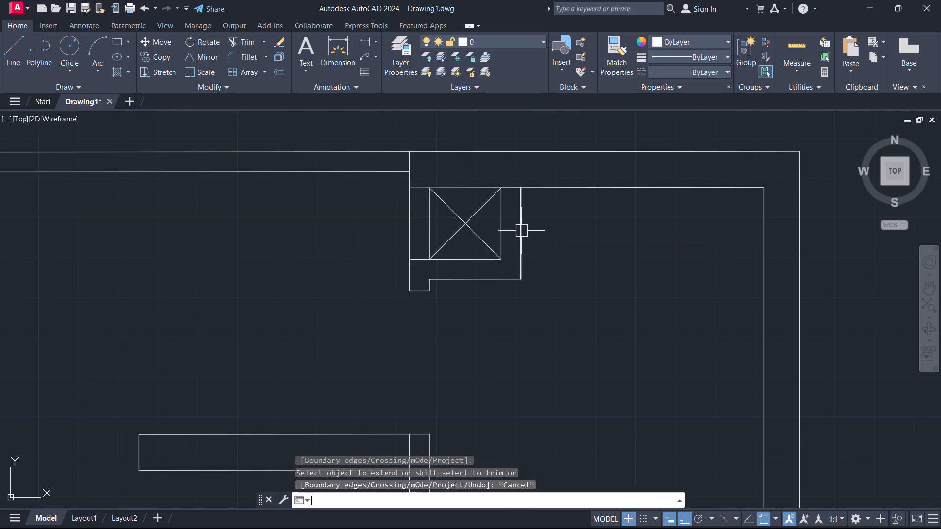
click(522, 220)
key(Escape)
Stretch the shaft's outer east line past the top wall's outer line and trim the excess so they meet.
scroll(519, 162, up, 4)
middle_drag(519, 162, 499, 334)
scroll(502, 274, up, 5)
click(565, 296)
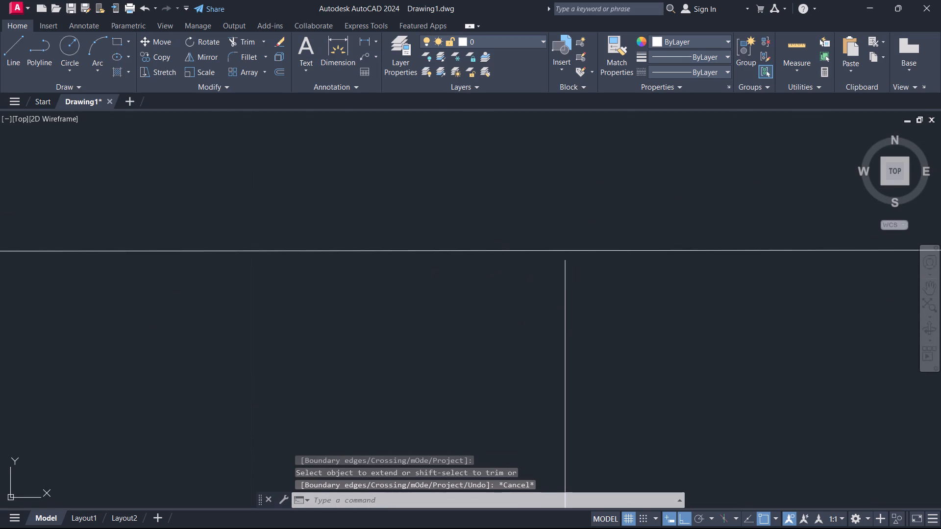
click(566, 263)
click(562, 212)
key(Escape)
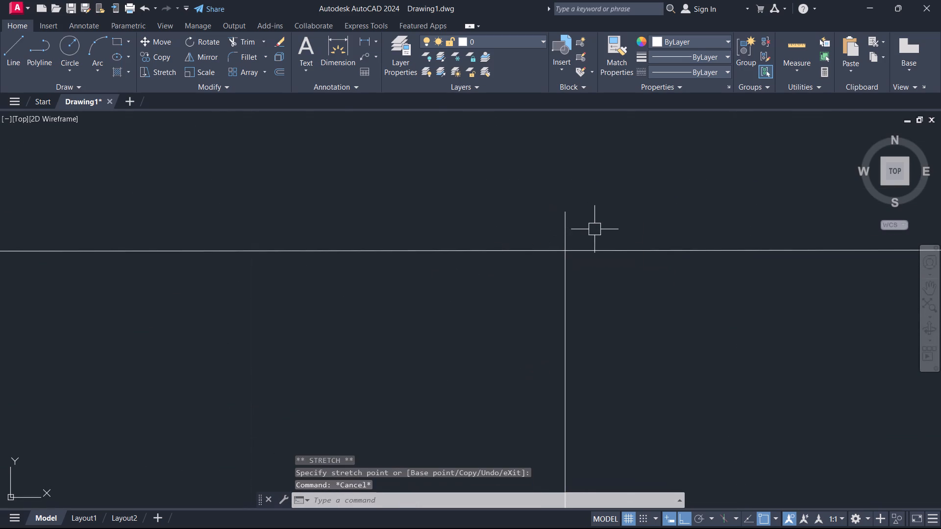
text(tr)
key(space)
click(595, 228)
click(491, 227)
key(Escape)
scroll(573, 283, down, 1)
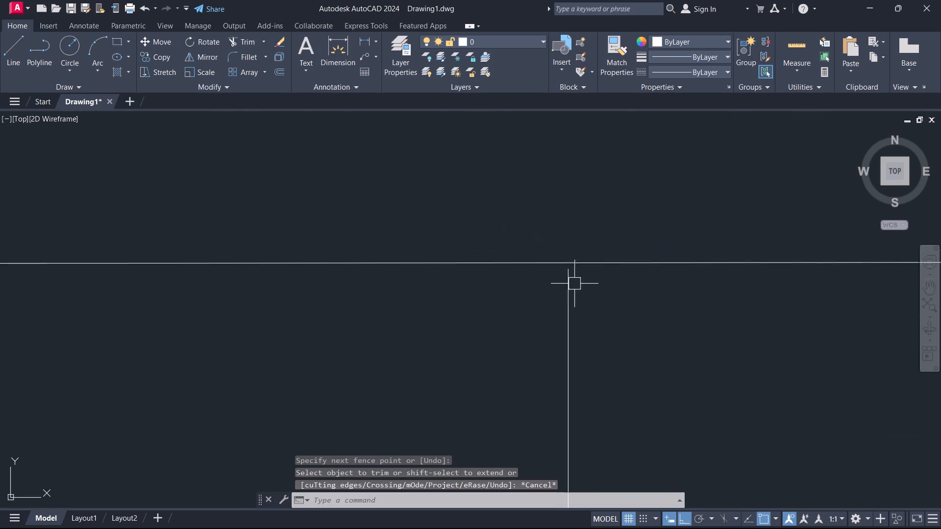
scroll(574, 284, down, 4)
text(tr)
key(space)
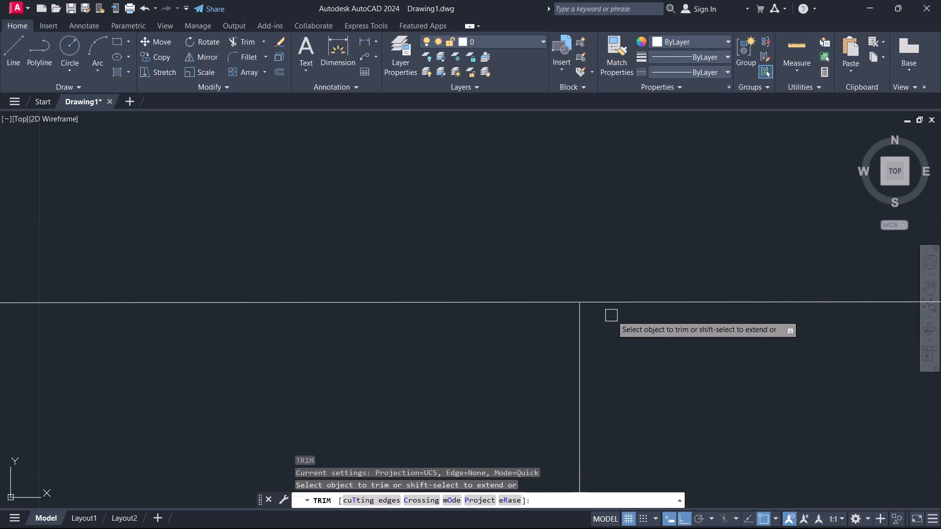
key(Escape)
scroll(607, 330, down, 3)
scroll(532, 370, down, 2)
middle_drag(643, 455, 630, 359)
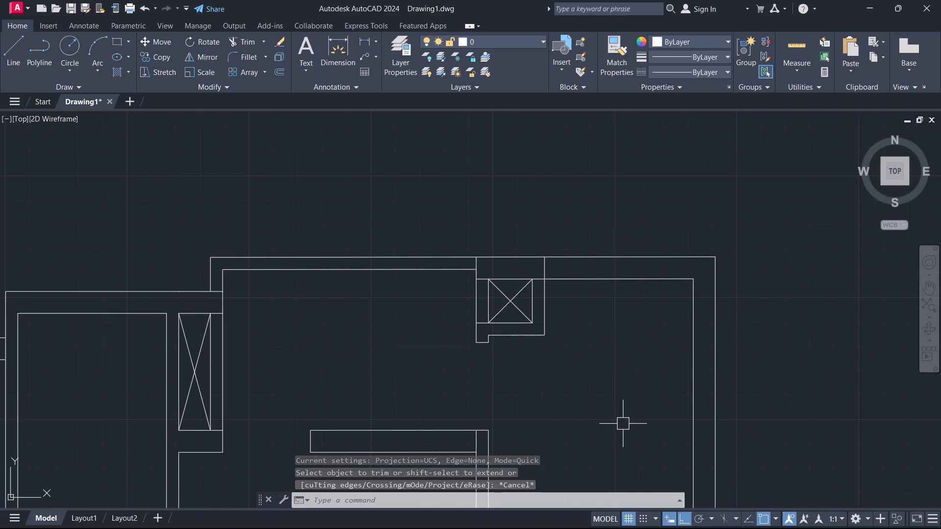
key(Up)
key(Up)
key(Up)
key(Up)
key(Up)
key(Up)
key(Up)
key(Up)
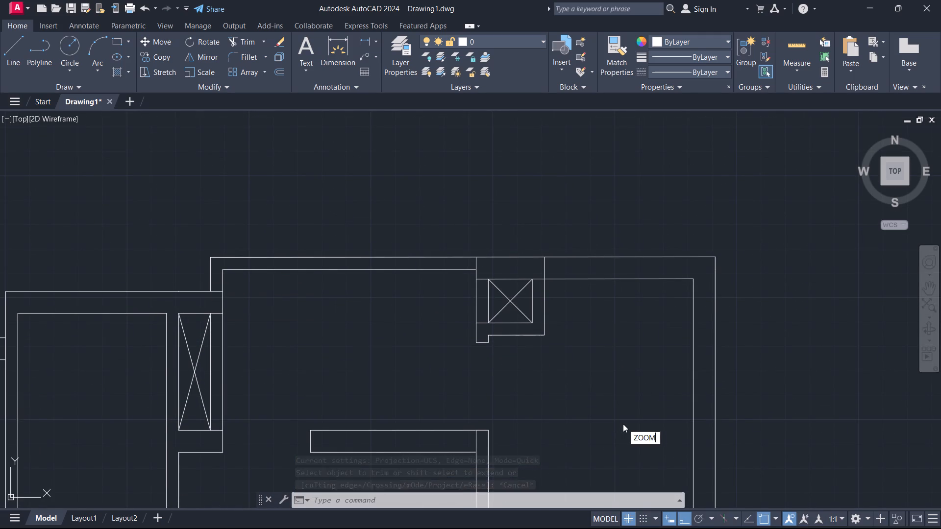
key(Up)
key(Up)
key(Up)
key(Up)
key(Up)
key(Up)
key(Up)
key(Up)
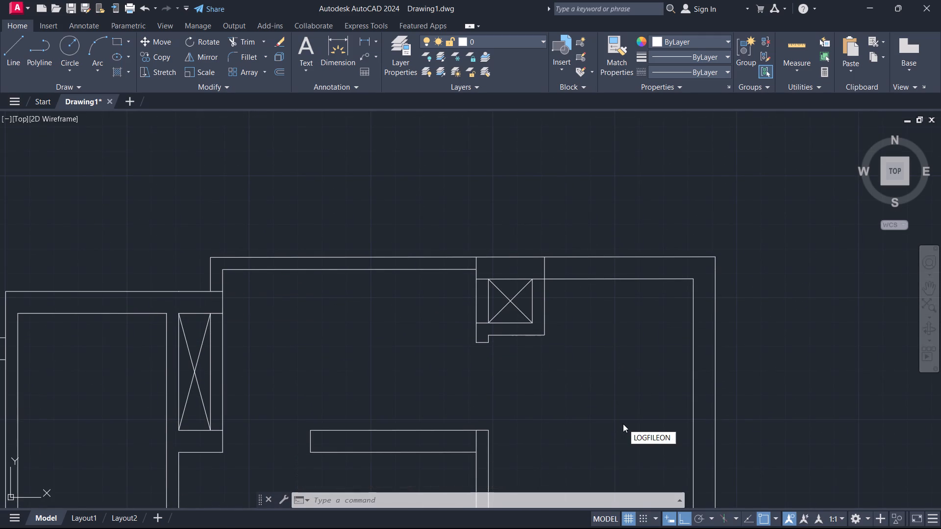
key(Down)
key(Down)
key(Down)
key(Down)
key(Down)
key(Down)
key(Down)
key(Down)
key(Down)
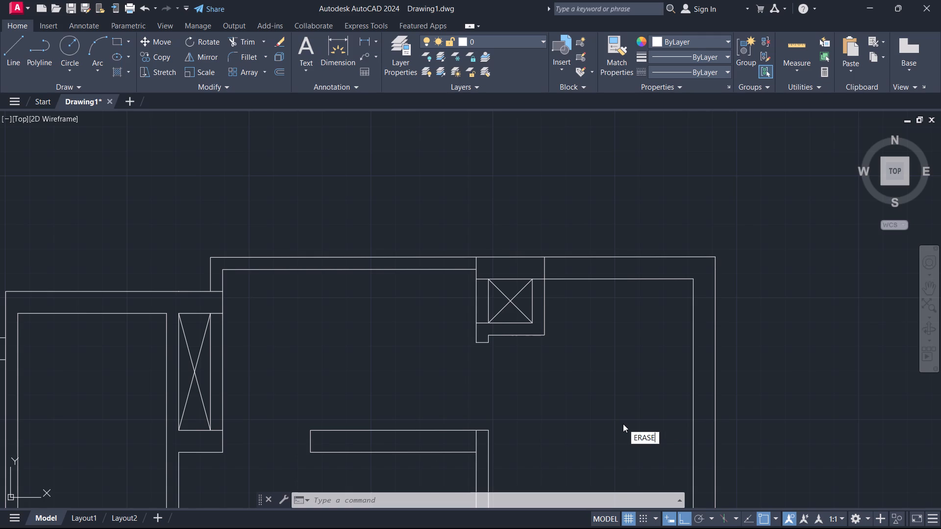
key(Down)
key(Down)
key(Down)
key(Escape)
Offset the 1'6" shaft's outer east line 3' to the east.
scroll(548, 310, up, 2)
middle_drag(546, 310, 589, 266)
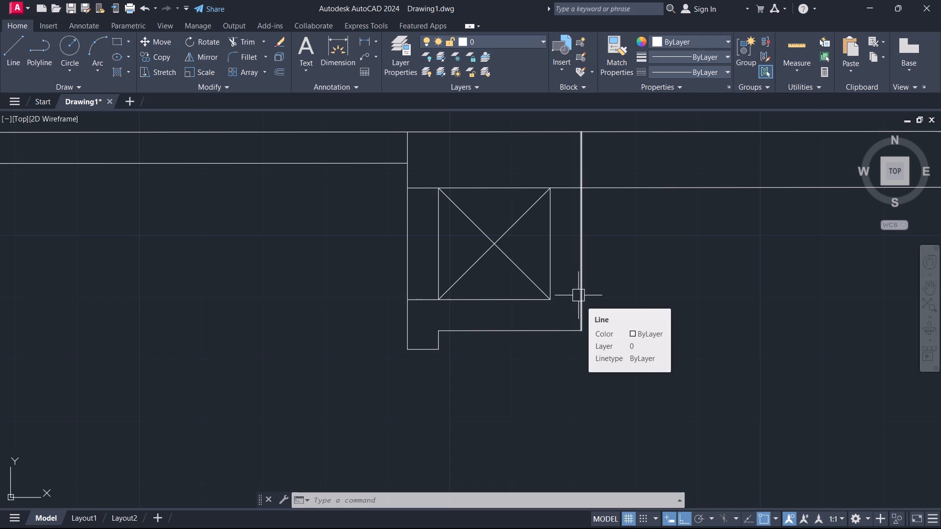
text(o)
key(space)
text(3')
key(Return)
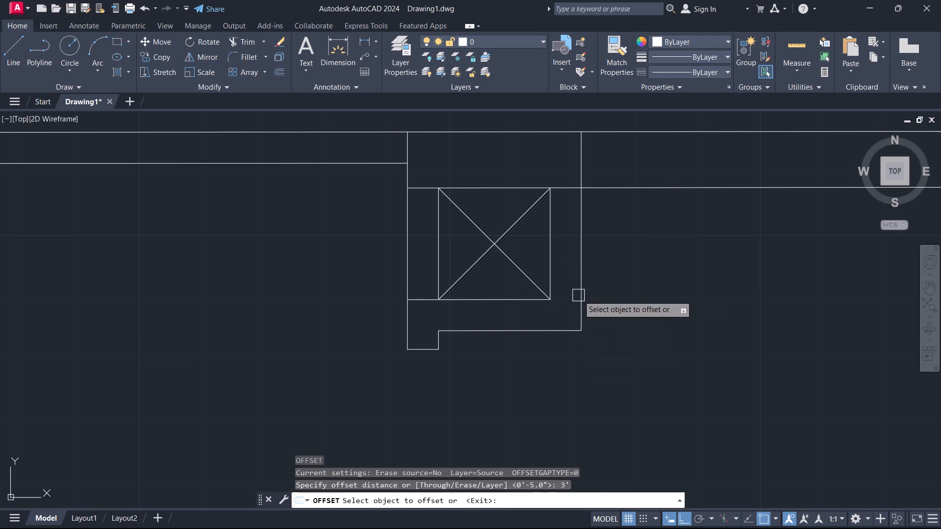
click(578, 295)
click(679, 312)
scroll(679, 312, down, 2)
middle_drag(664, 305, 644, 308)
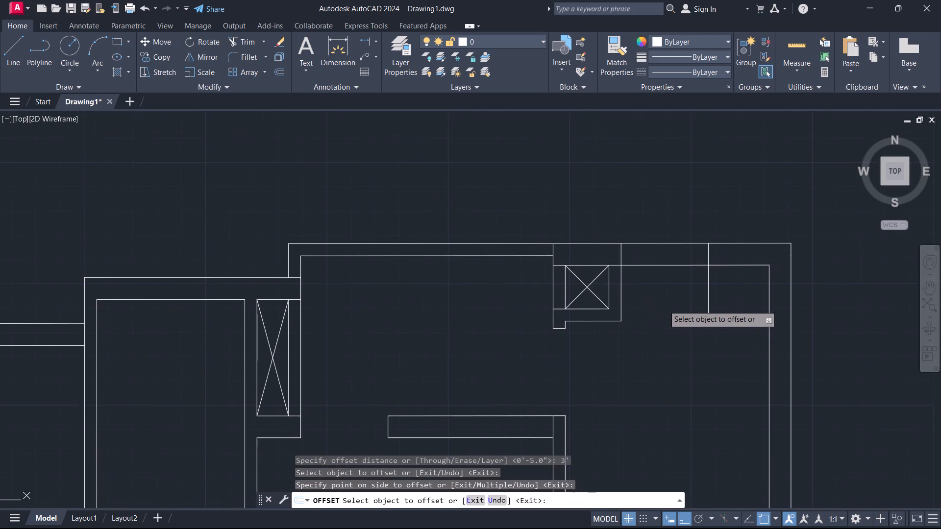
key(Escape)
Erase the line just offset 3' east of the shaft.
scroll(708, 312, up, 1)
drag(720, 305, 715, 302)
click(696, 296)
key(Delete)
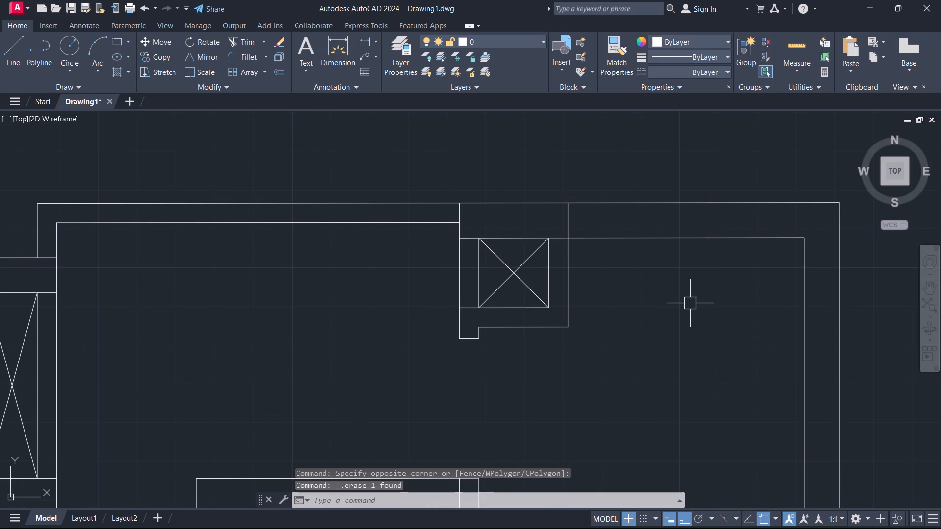
Offset the shaft's outer east line 4' to the east to set the window's far jamb in the top wall.
text(o)
key(space)
text(4')
key(Return)
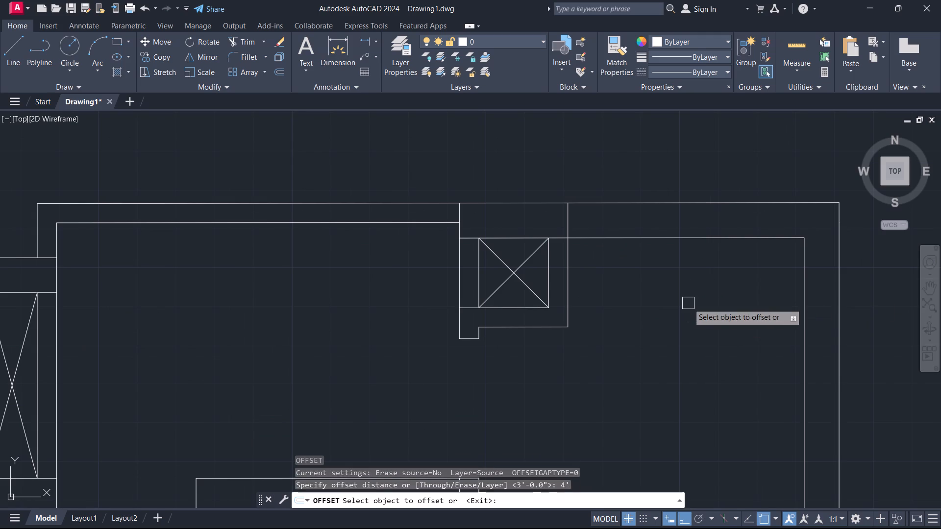
click(570, 288)
click(625, 286)
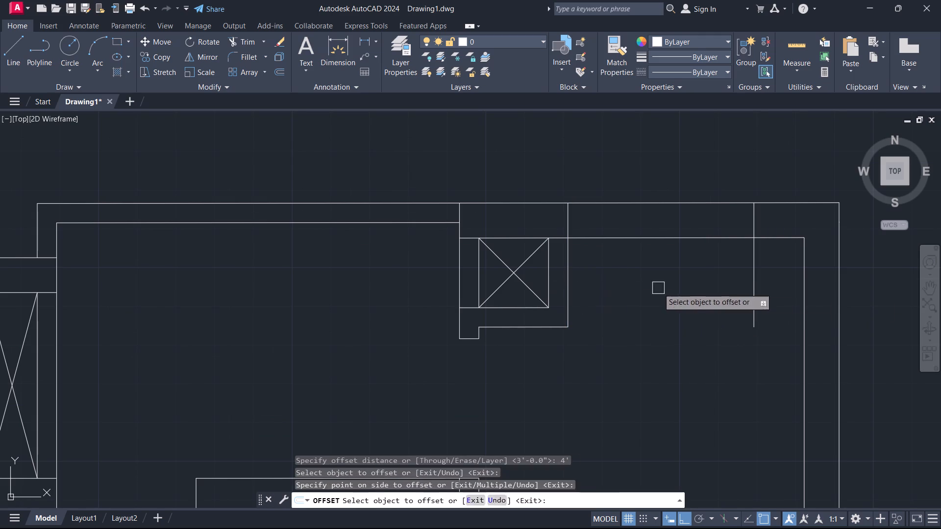
key(Escape)
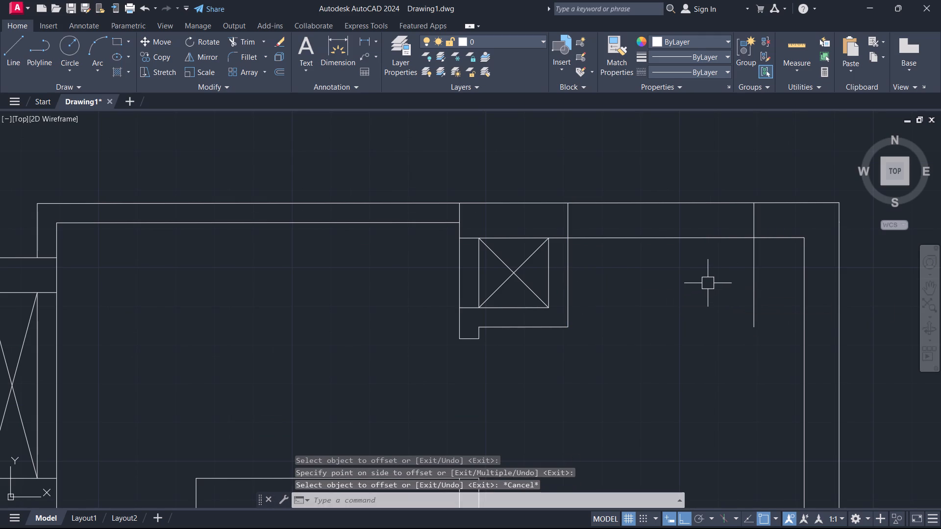
Trim the part of the new jamb line that hangs below the top wall's inner line.
text(tr)
key(space)
click(759, 288)
key(Escape)
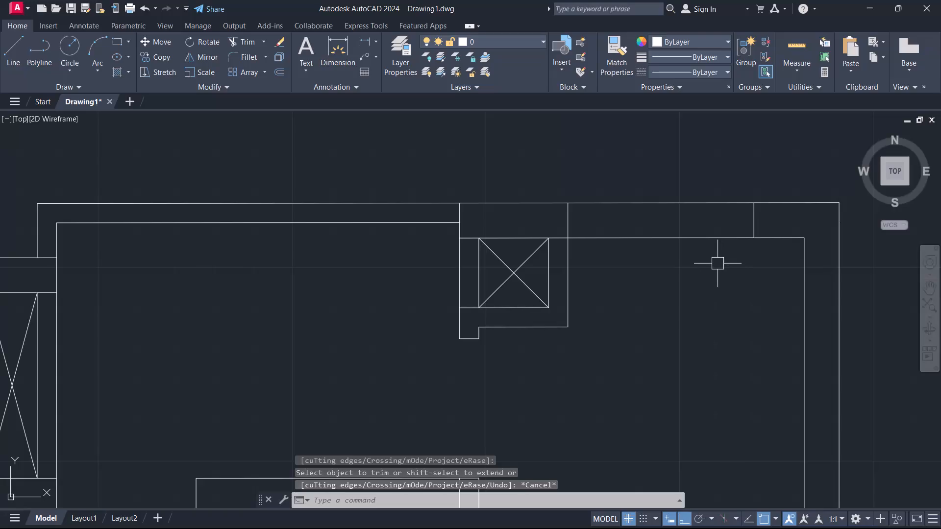
Draw a horizontal centre line inside the top wall from the jamb line's midpoint west to the shaft's outer east line.
key(l)
key(space)
drag(754, 217, 749, 217)
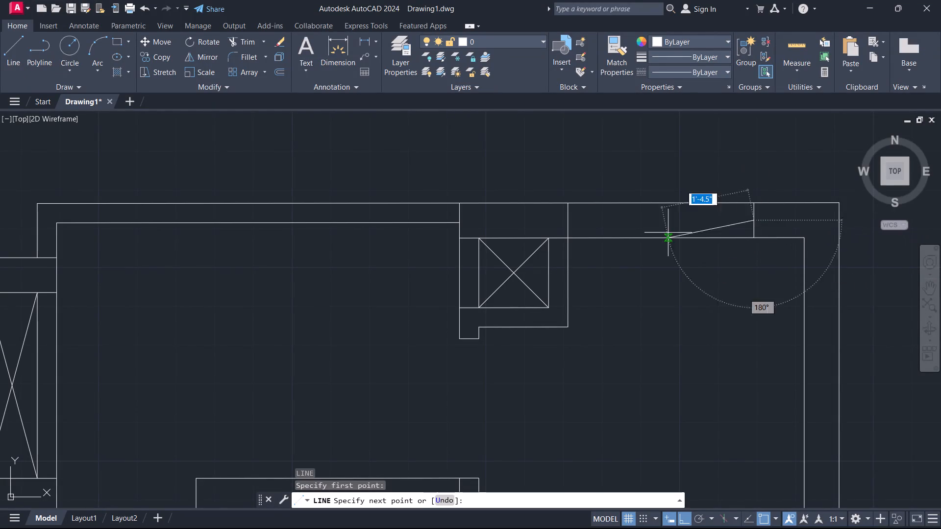
scroll(572, 227, up, 2)
click(558, 211)
key(Escape)
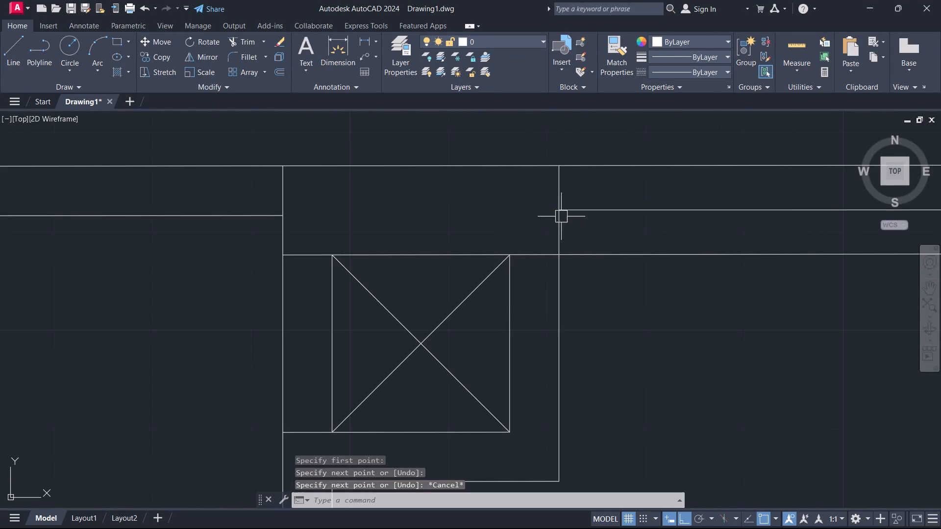
Offset the window's centre line 1" to both the north and south sides.
text(o 1)
key(Return)
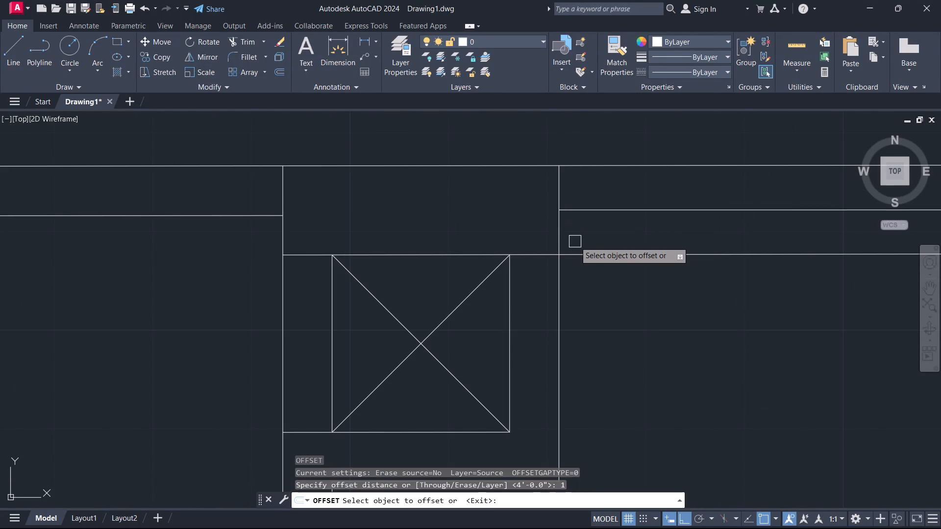
click(591, 213)
click(591, 193)
scroll(589, 219, up, 3)
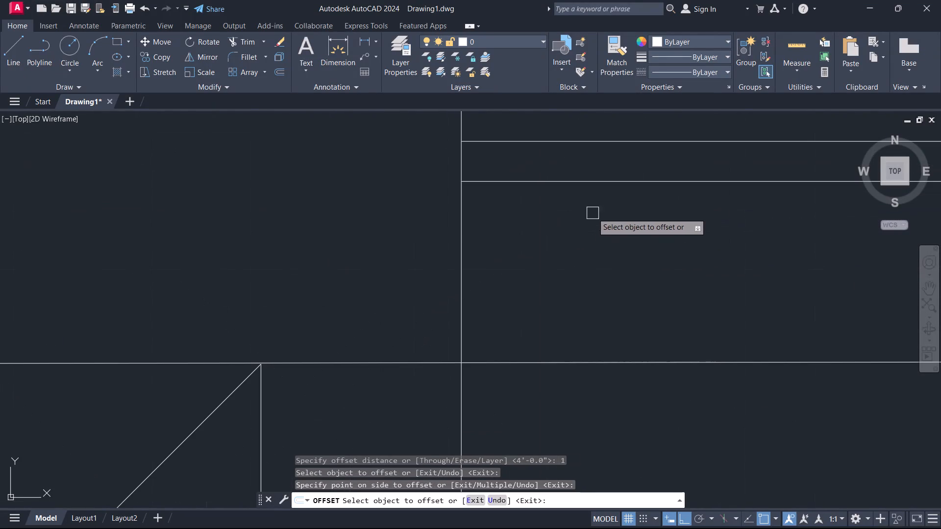
drag(614, 179, 615, 187)
click(599, 212)
key(Escape)
Erase the original centre line between the two window lines.
click(606, 202)
click(592, 174)
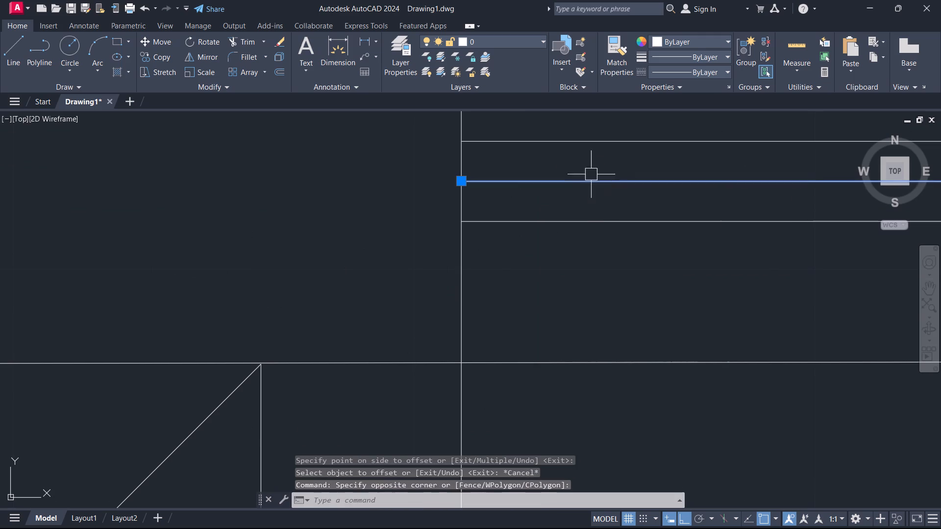
scroll(594, 225, down, 1)
key(Delete)
Trim the 5" wall's west line where it crosses the end of the horizontal stub wall south of the shaft.
scroll(596, 227, down, 4)
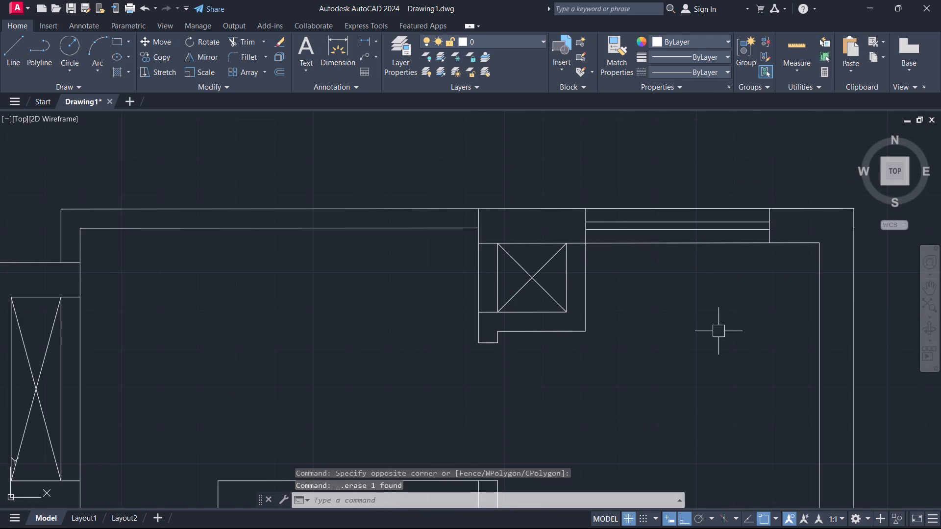
middle_drag(627, 238, 625, 220)
scroll(582, 302, down, 1)
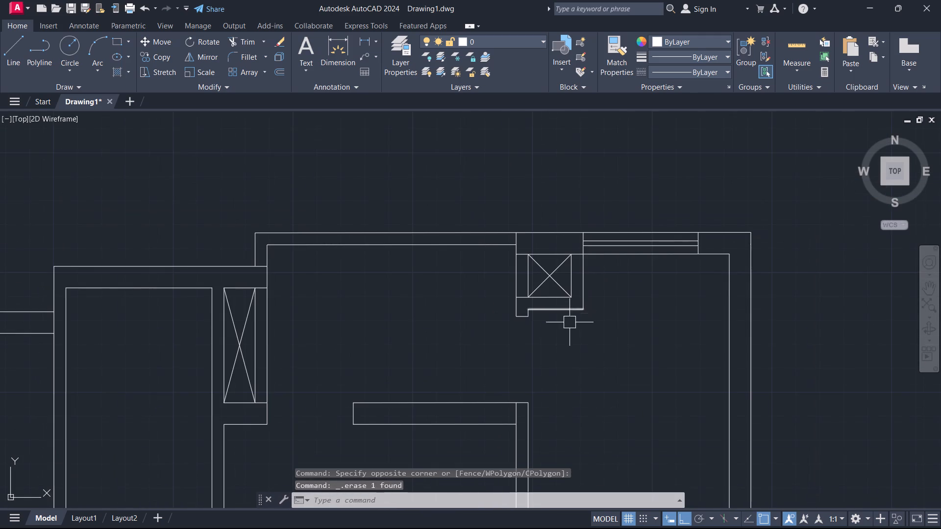
middle_drag(563, 356, 615, 223)
scroll(575, 280, up, 2)
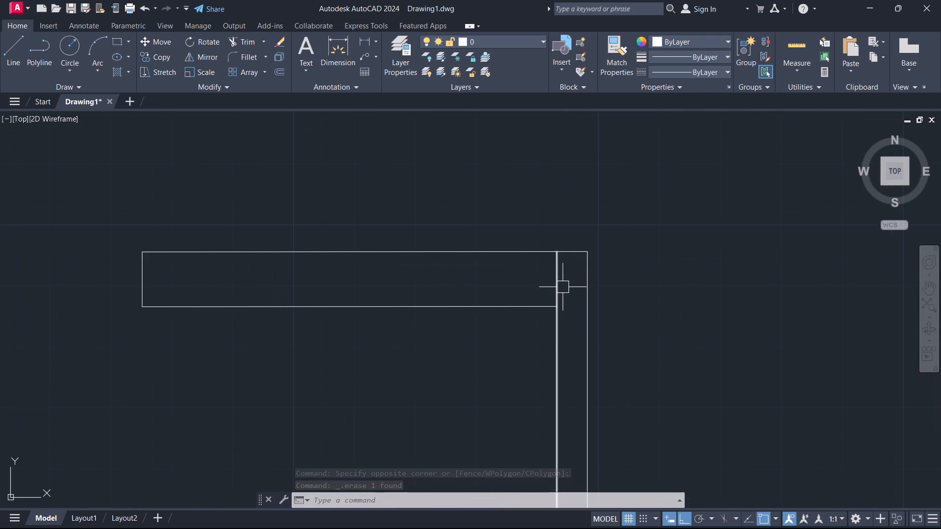
text(tr)
key(space)
drag(563, 287, 557, 287)
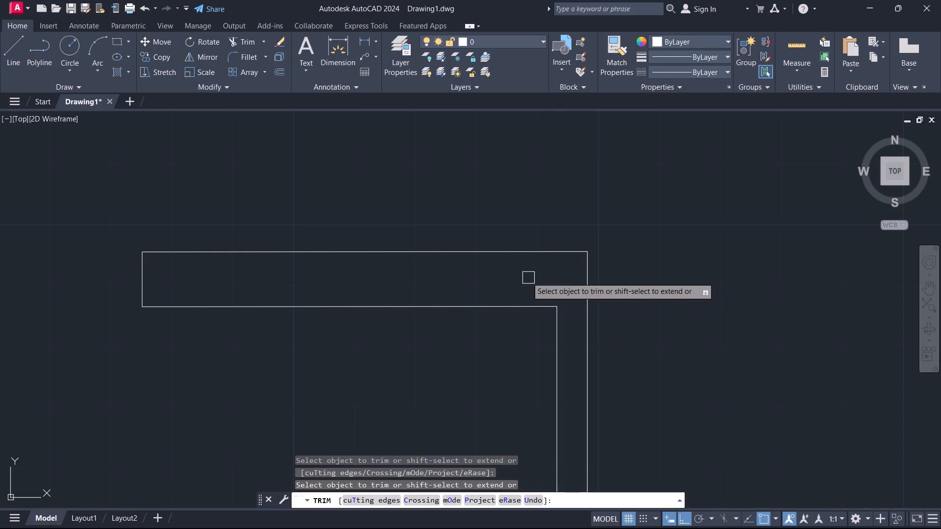
key(Escape)
Trim both horizontal wall lines spanning the gap between the narrow central rooms and the 5" wall of the northeast room.
scroll(530, 283, down, 4)
middle_drag(510, 326, 596, 253)
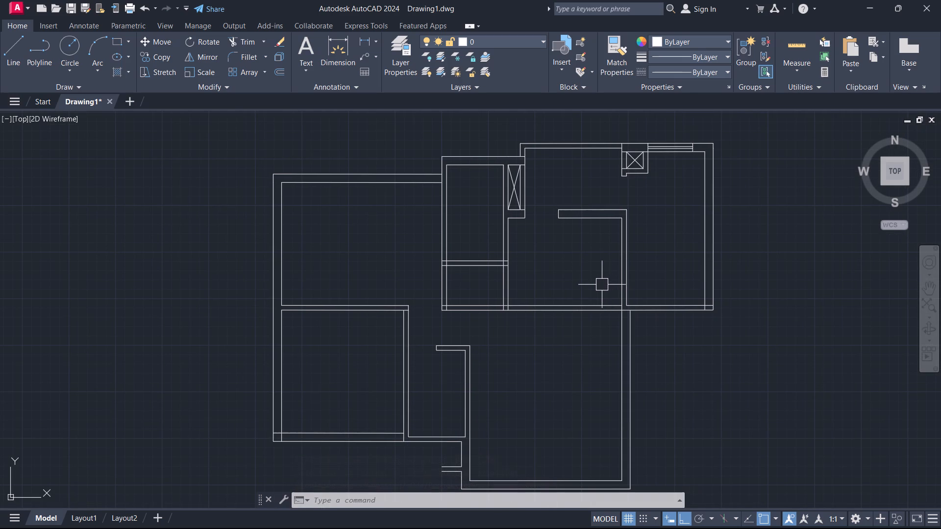
key(t)
key(r)
key(space)
click(545, 276)
click(553, 333)
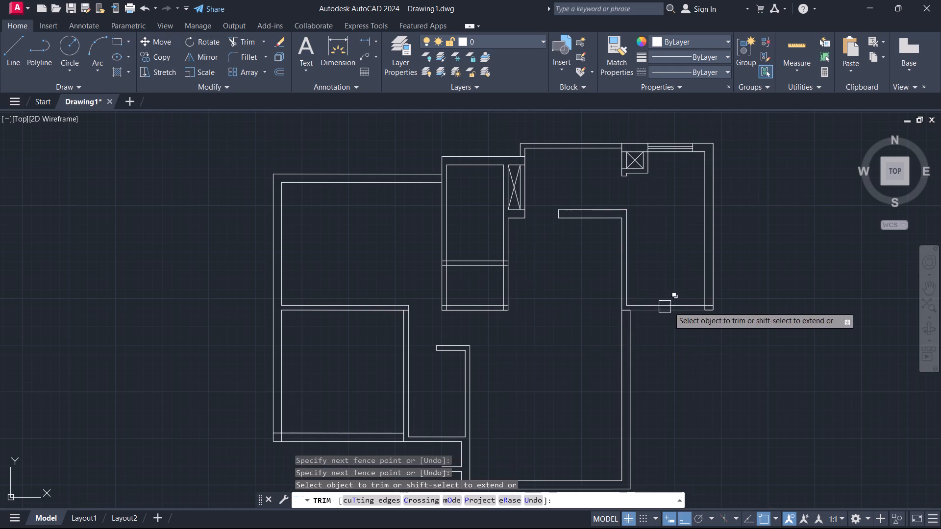
scroll(675, 310, up, 2)
scroll(625, 352, down, 1)
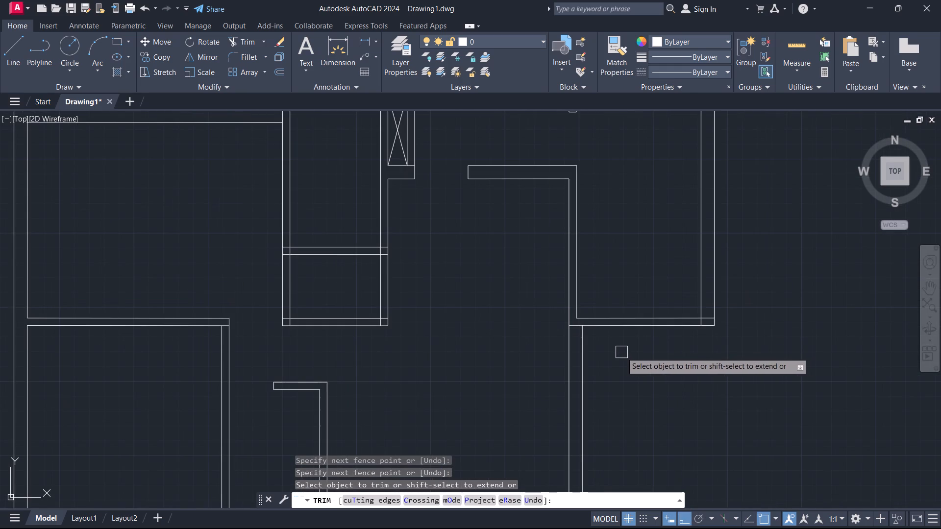
key(Escape)
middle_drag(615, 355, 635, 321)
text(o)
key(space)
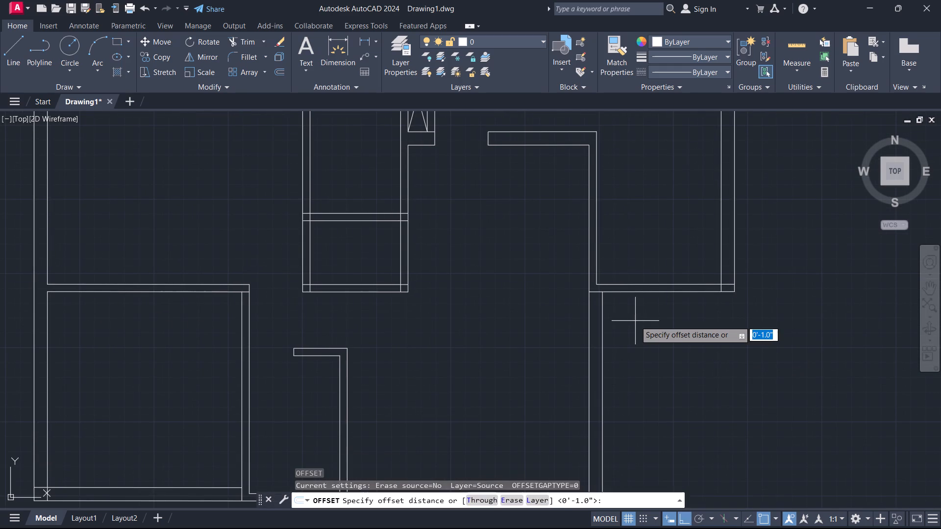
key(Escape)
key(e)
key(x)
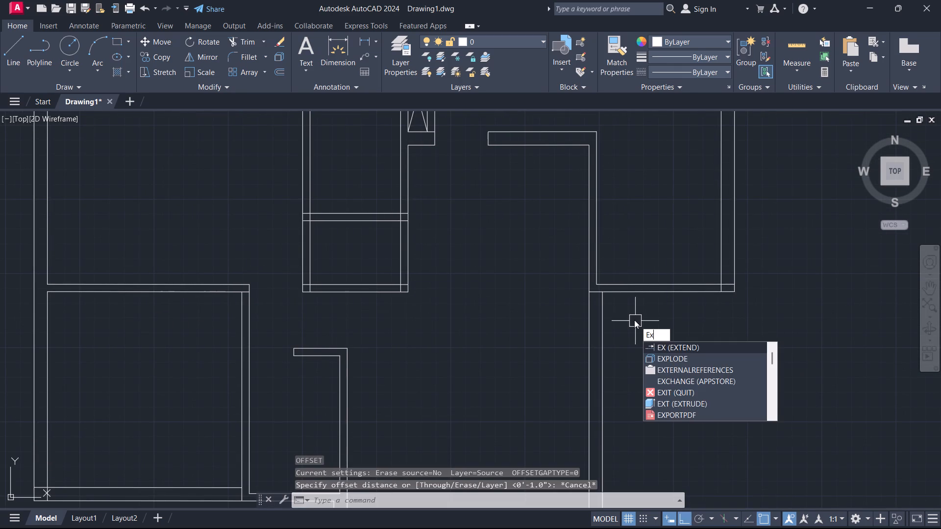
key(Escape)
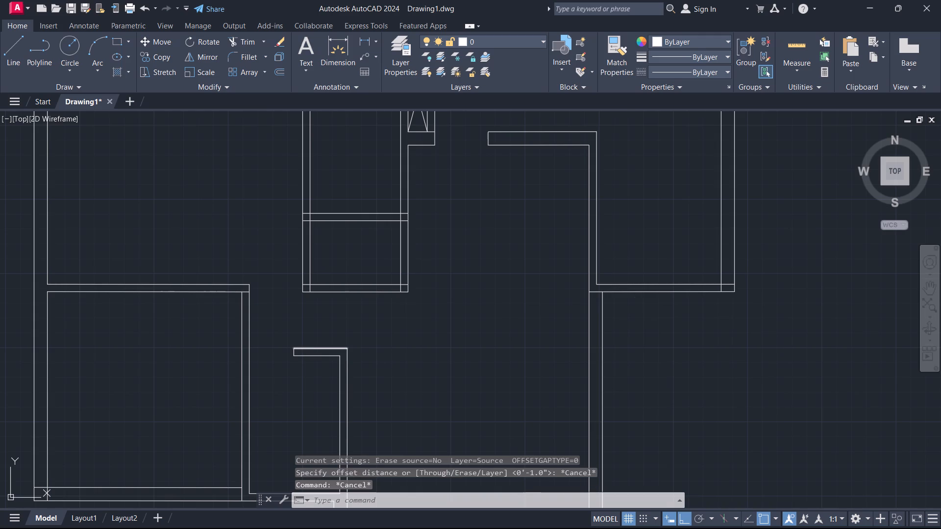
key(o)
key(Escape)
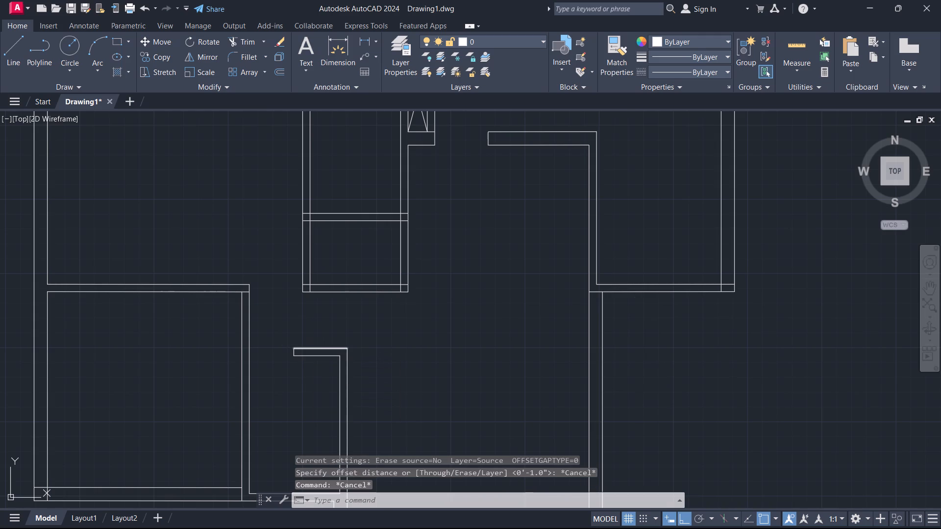
Extend the short stub wall's upper line west to the southwest room's outer east wall line.
text(ex)
key(space)
key(space)
click(304, 345)
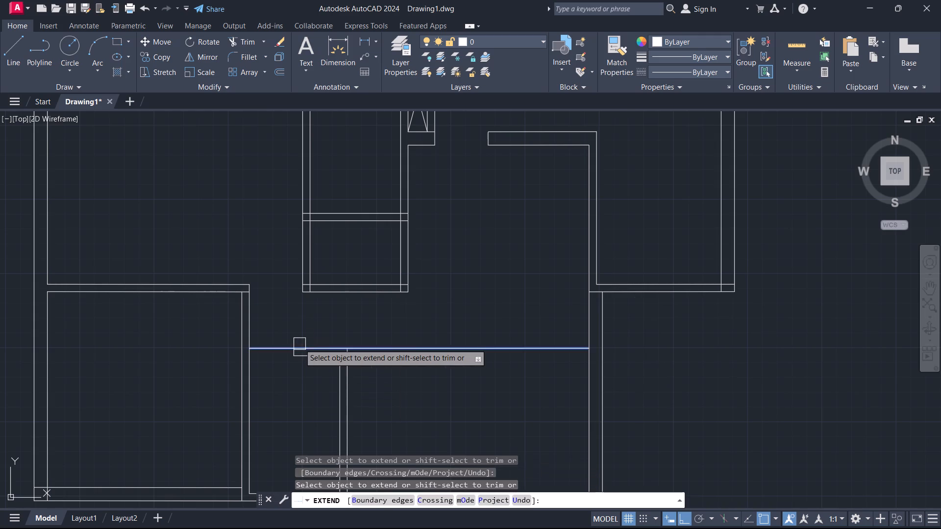
key(Escape)
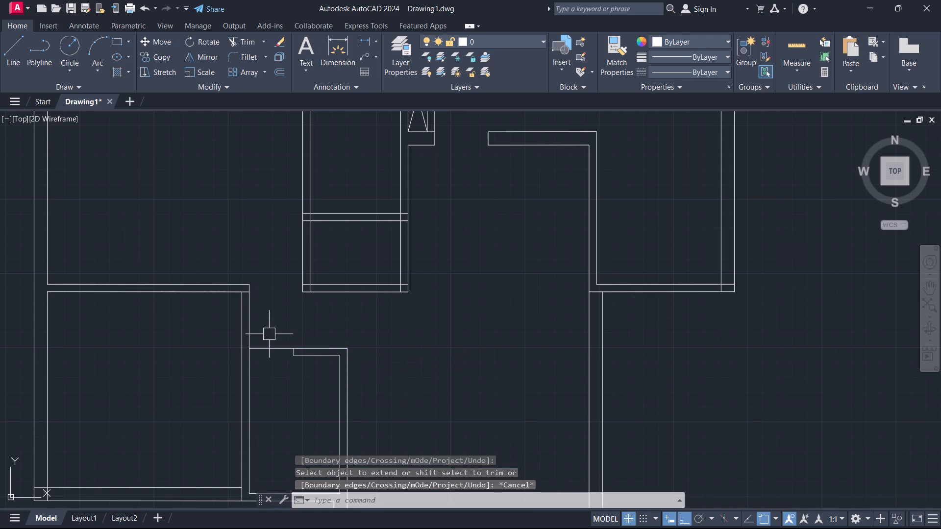
Offset the lower line of the southwest room's north wall 3' to the south.
text(o 3')
key(Return)
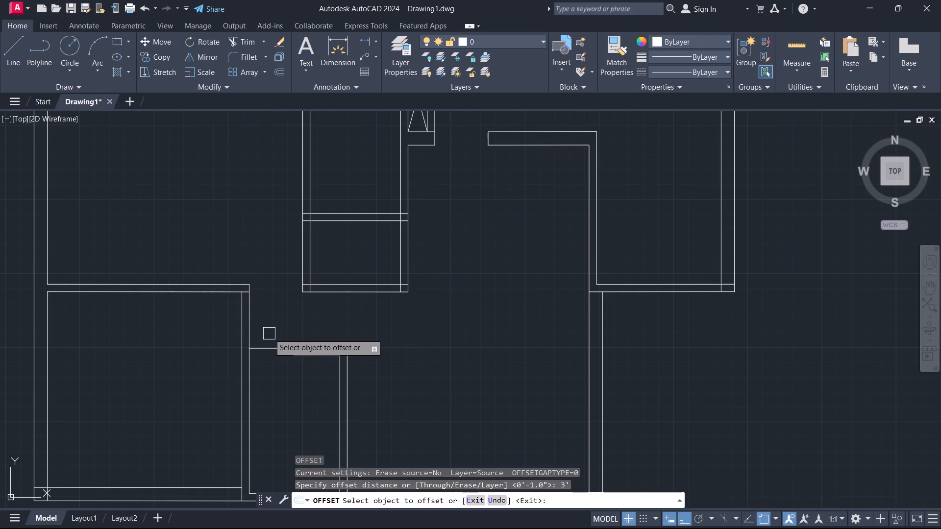
scroll(256, 327, up, 2)
click(199, 258)
click(187, 325)
key(Escape)
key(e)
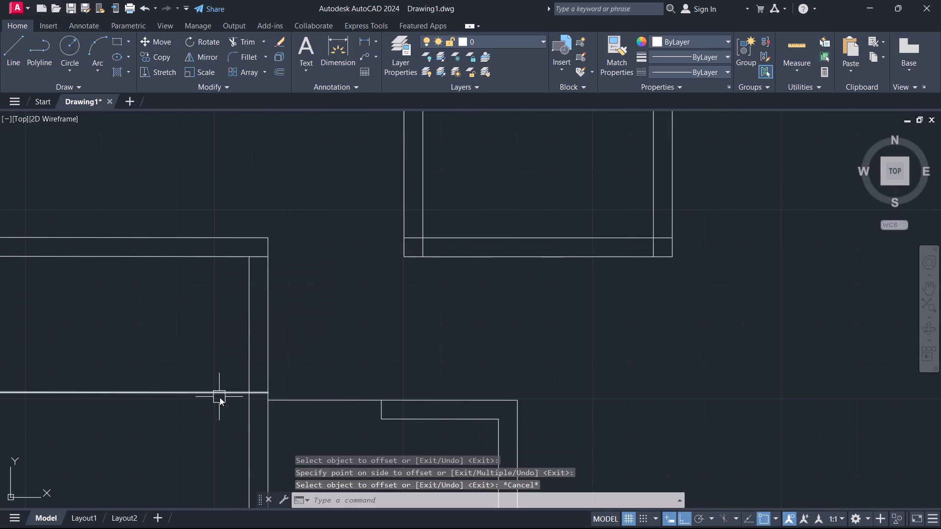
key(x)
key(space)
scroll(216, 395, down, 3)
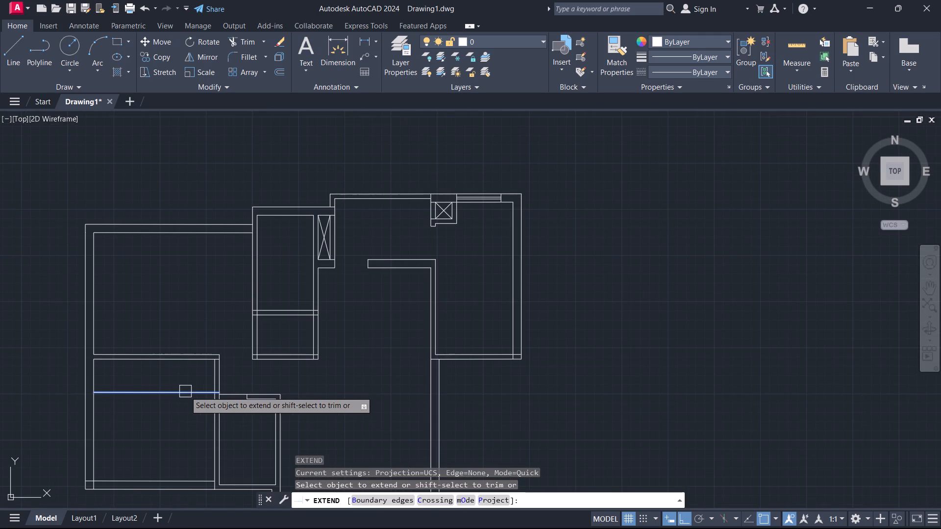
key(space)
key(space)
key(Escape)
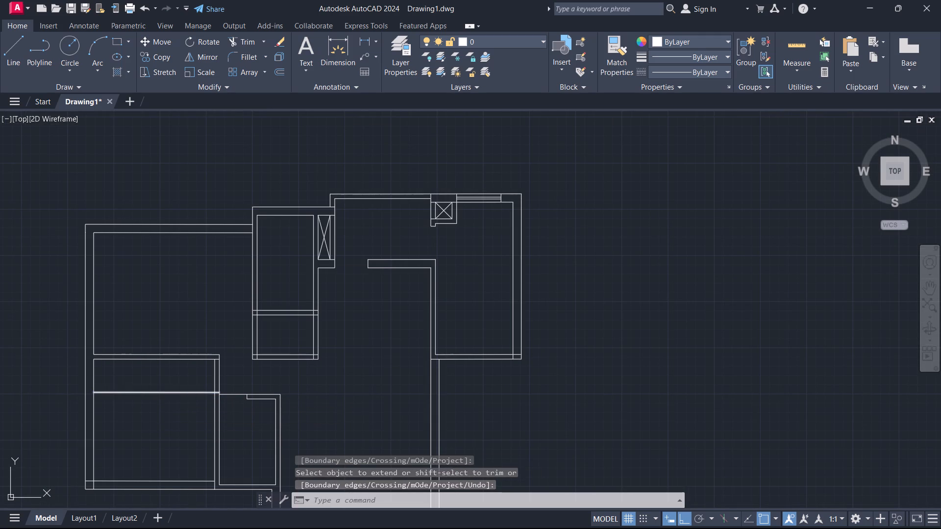
Extend the 3' offset line west to the outer west wall line and east to the outer line of the far 9" wall.
text(ex)
key(space)
click(180, 391)
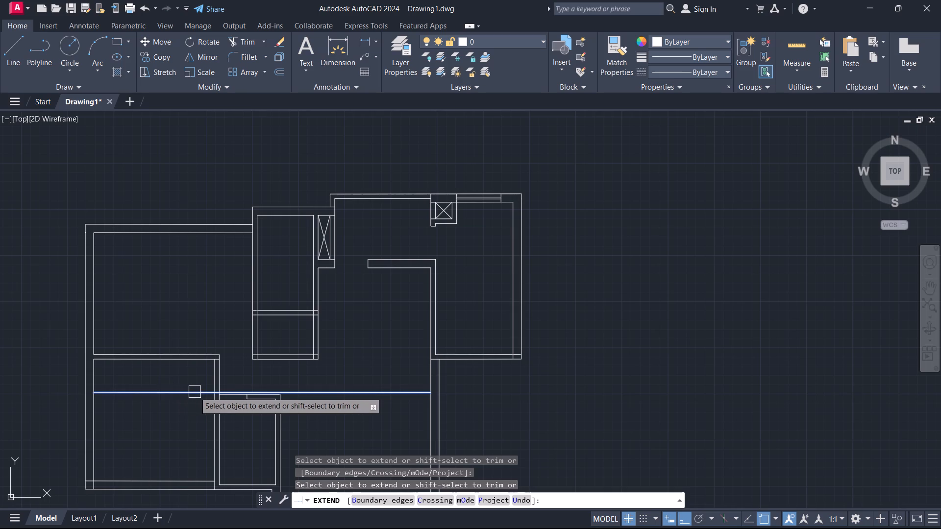
click(195, 392)
click(196, 392)
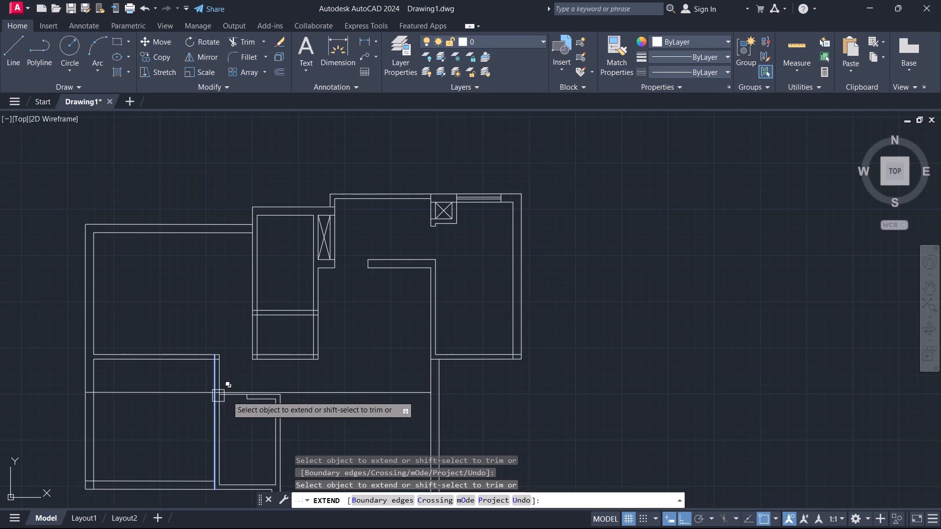
click(371, 395)
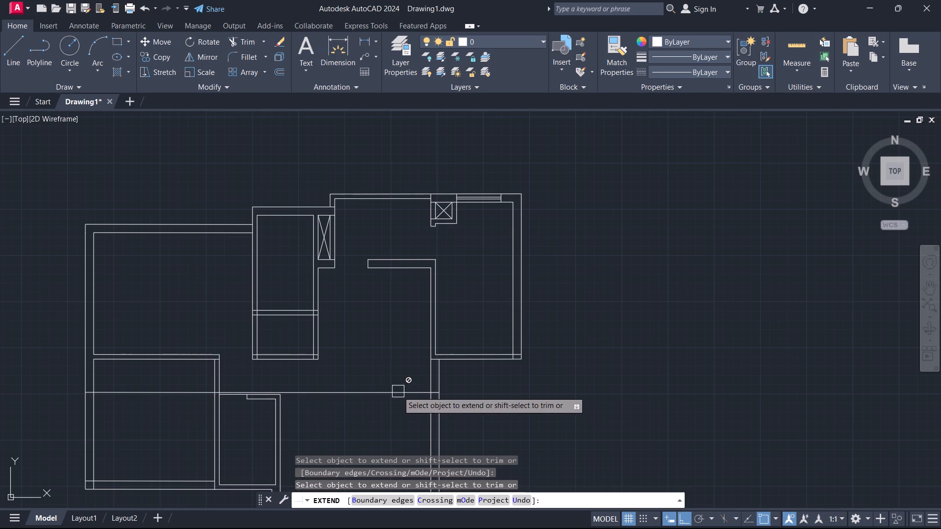
key(Escape)
scroll(250, 419, up, 2)
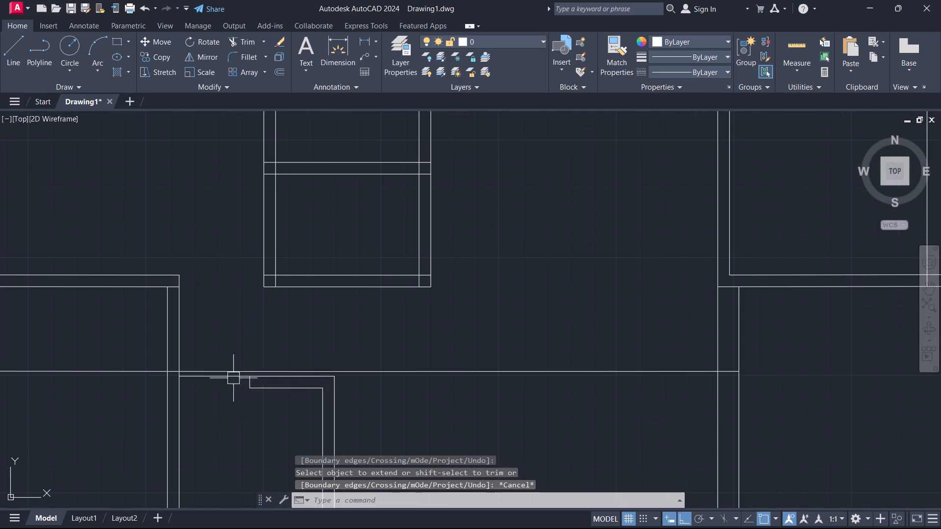
Trim the stub wall's upper line across the gap between the southwest room's east wall and the stub's end.
text(tr)
key(space)
scroll(216, 382, up, 2)
click(217, 374)
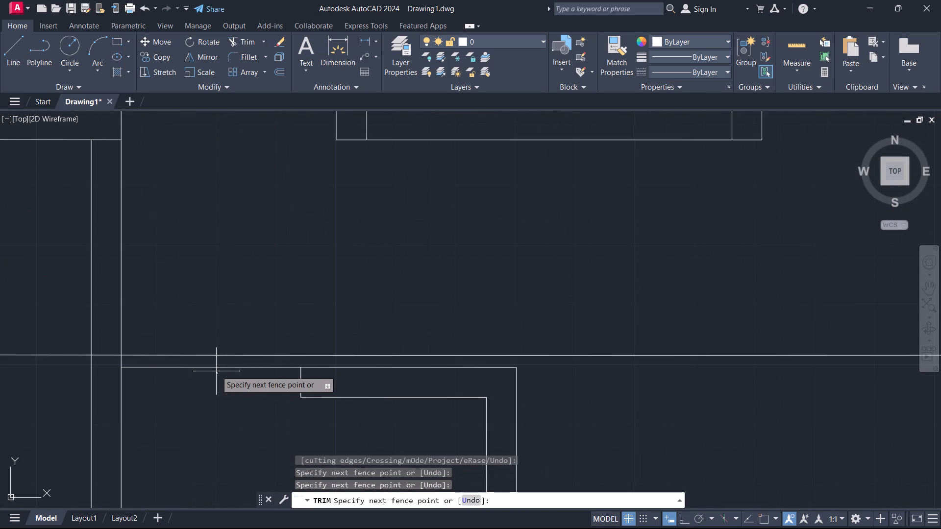
click(213, 365)
Trim the vertical lines of the southwest room's east wall and the far 9" wall north of the 3' offset line.
scroll(272, 373, down, 4)
scroll(500, 393, up, 2)
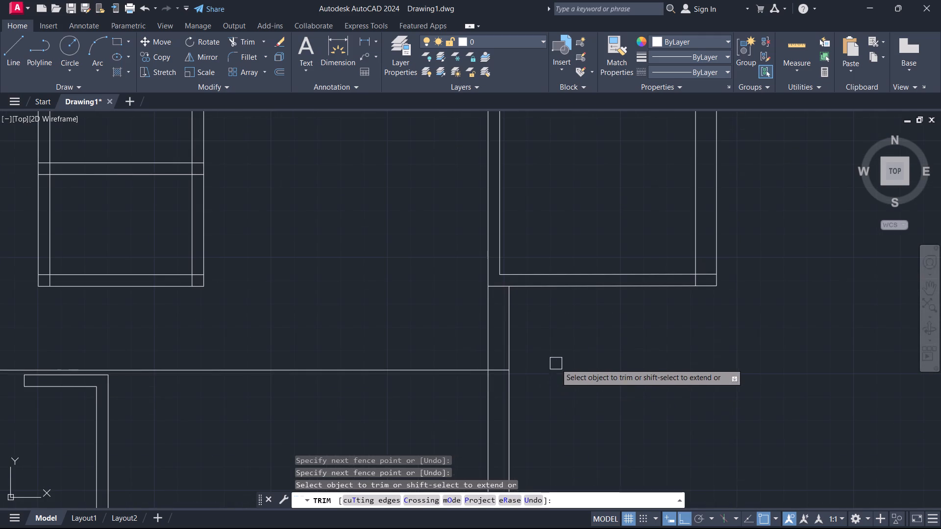
drag(551, 351, 546, 348)
scroll(278, 327, down, 3)
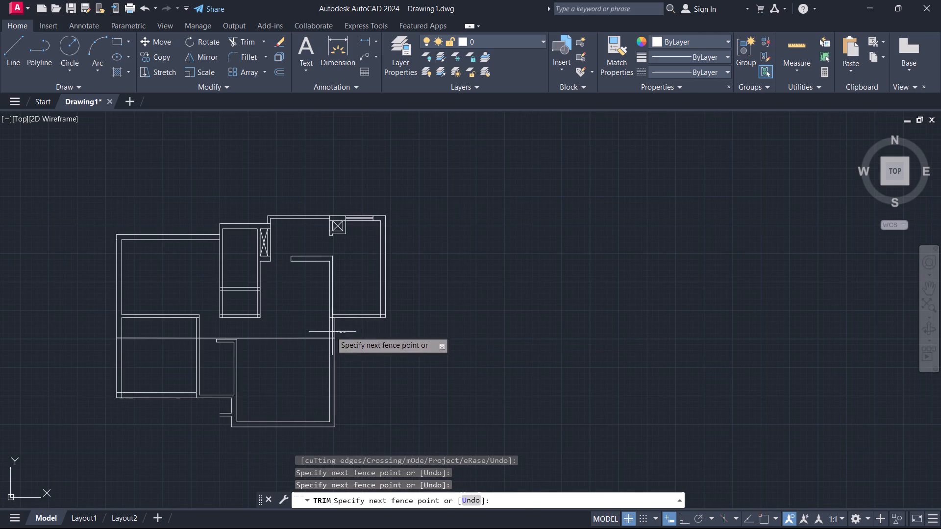
click(148, 328)
Trim the 3' offset line between the walls, leaving the wall end caps, and erase its leftover piece inside the outer west wall.
scroll(155, 335, up, 1)
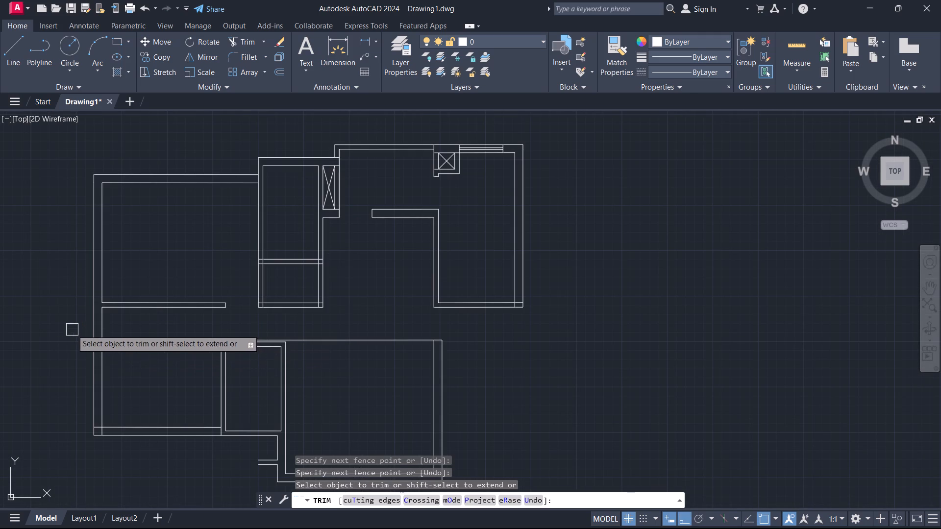
scroll(247, 344, up, 1)
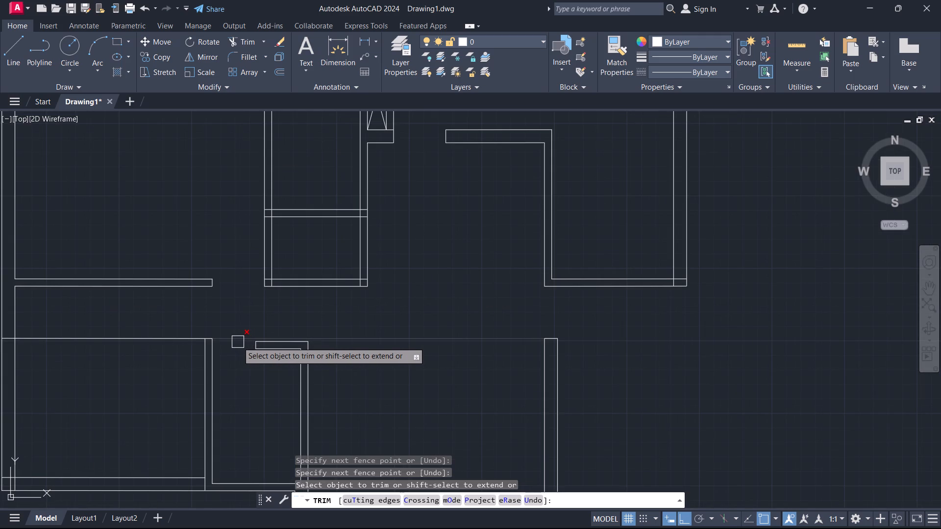
click(238, 342)
click(158, 338)
scroll(154, 351, down, 1)
middle_drag(154, 352, 234, 357)
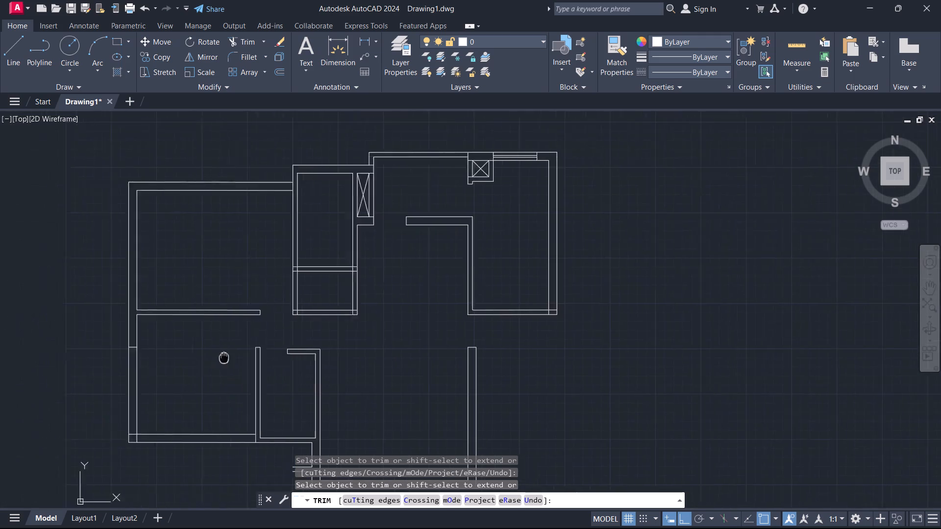
middle_drag(234, 357, 372, 365)
key(Escape)
drag(227, 338, 236, 345)
click(313, 369)
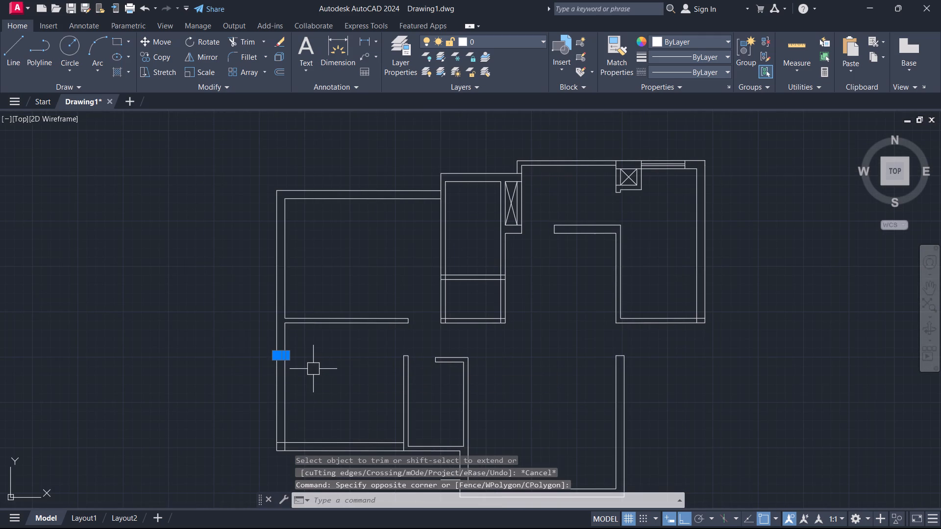
key(Delete)
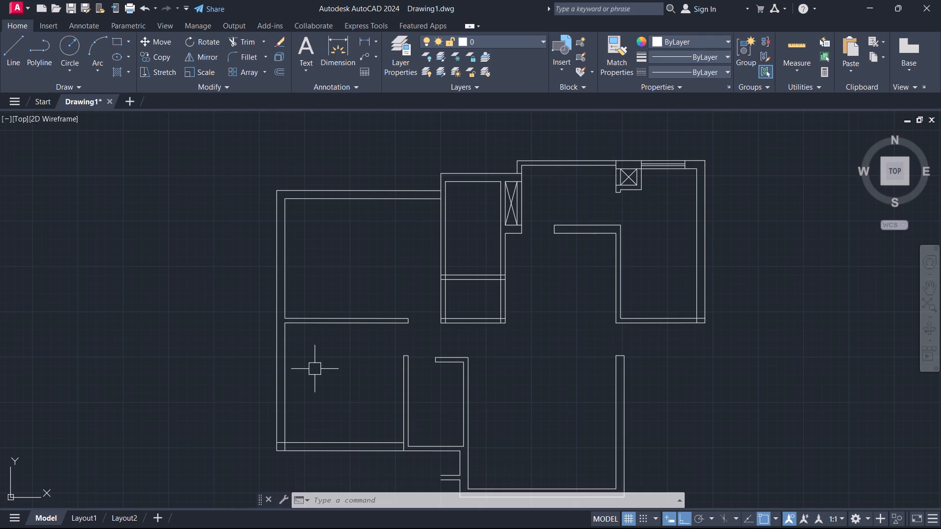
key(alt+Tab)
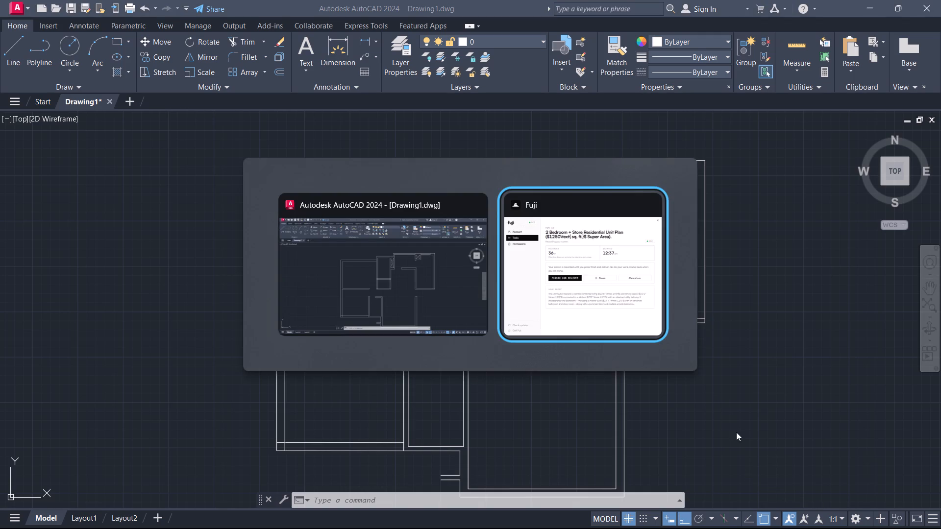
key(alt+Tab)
Offset the inner line of the southwest room's east wall 3' to the west.
scroll(415, 272, up, 1)
middle_drag(418, 275, 479, 229)
scroll(466, 240, down, 1)
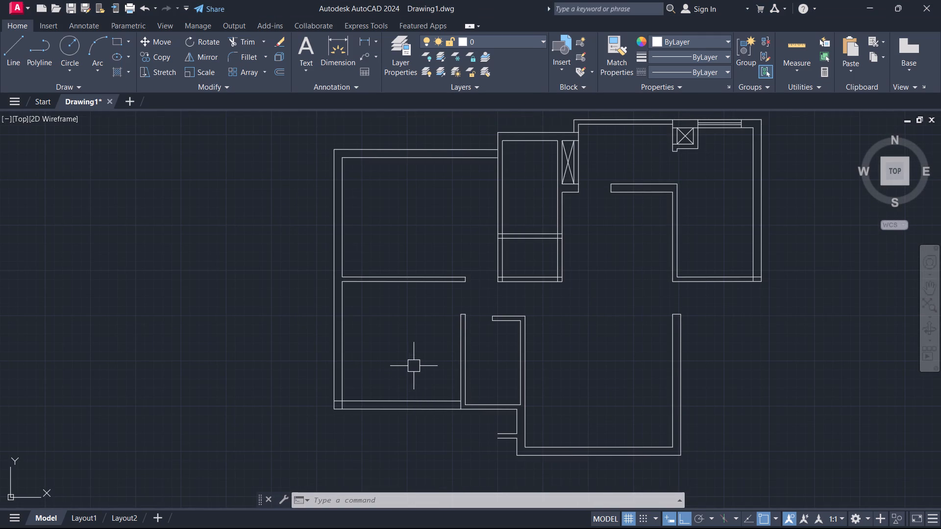
middle_drag(426, 374, 485, 359)
scroll(504, 359, up, 1)
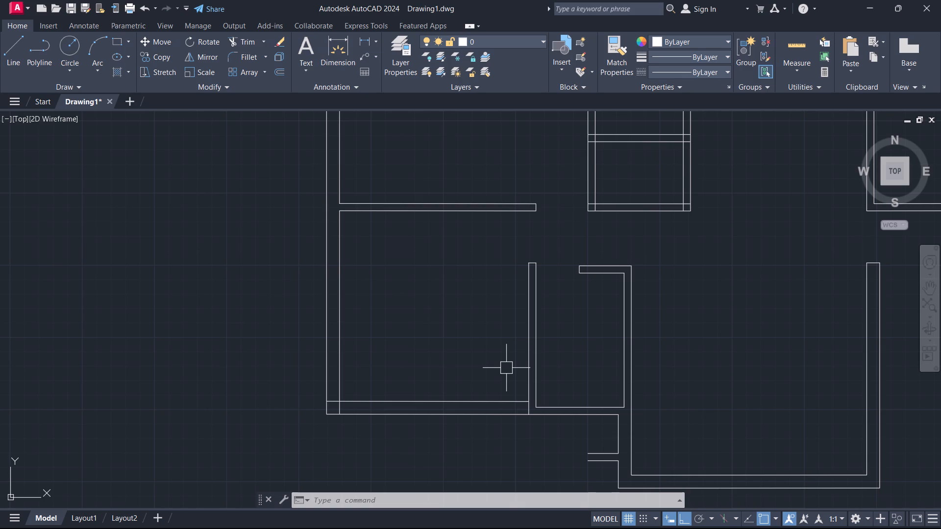
text(o 3')
key(Return)
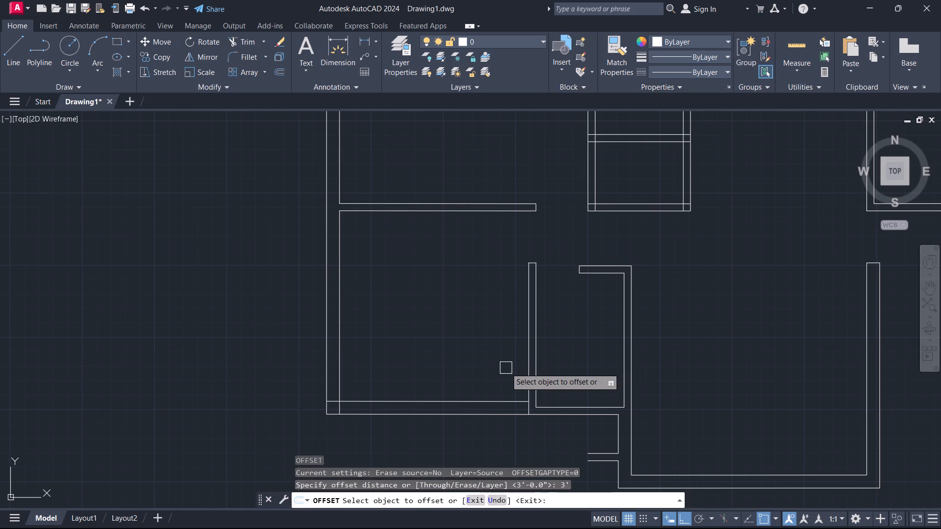
click(525, 379)
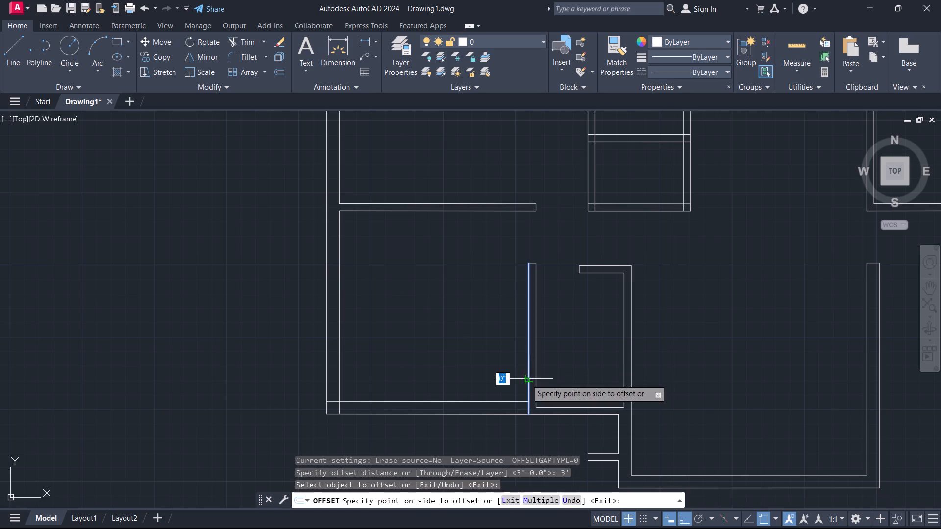
click(484, 351)
key(Escape)
Trim the offset line above the south wall and both south wall lines east of it to form the southwest room's 3' opening.
text(tr)
key(space)
click(494, 357)
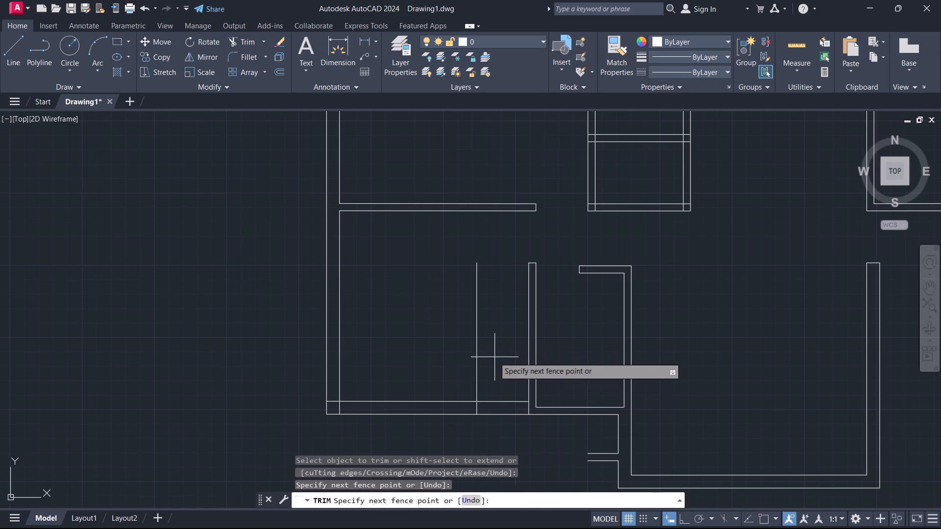
click(458, 342)
drag(502, 375, 502, 381)
click(510, 430)
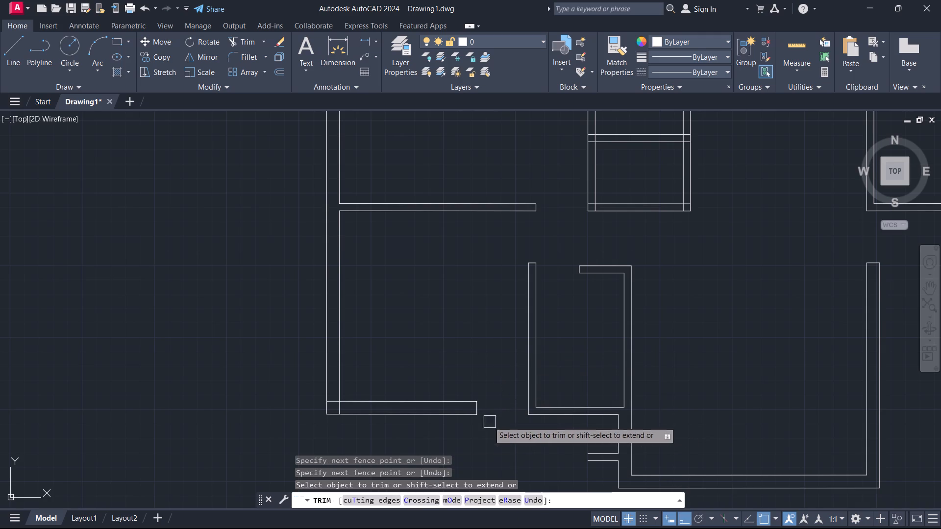
key(Escape)
Offset the inner line of the southwest room's west wall 4' to the east.
scroll(377, 410, up, 2)
middle_drag(377, 410, 450, 394)
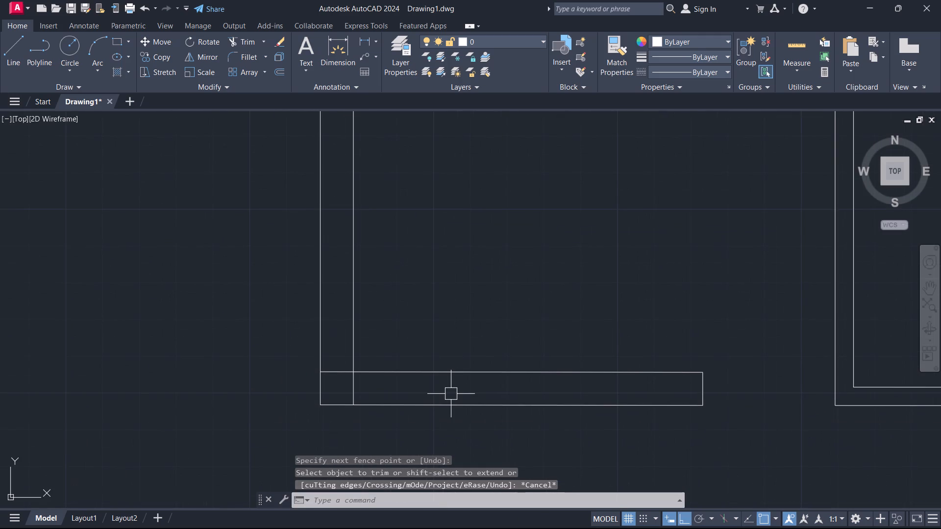
key(o)
key(space)
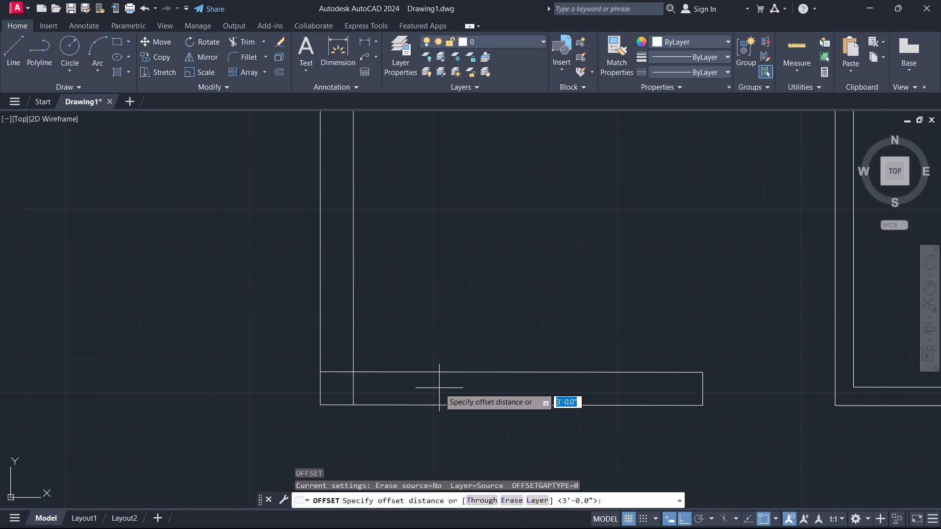
text(4')
key(Return)
scroll(439, 388, up, 1)
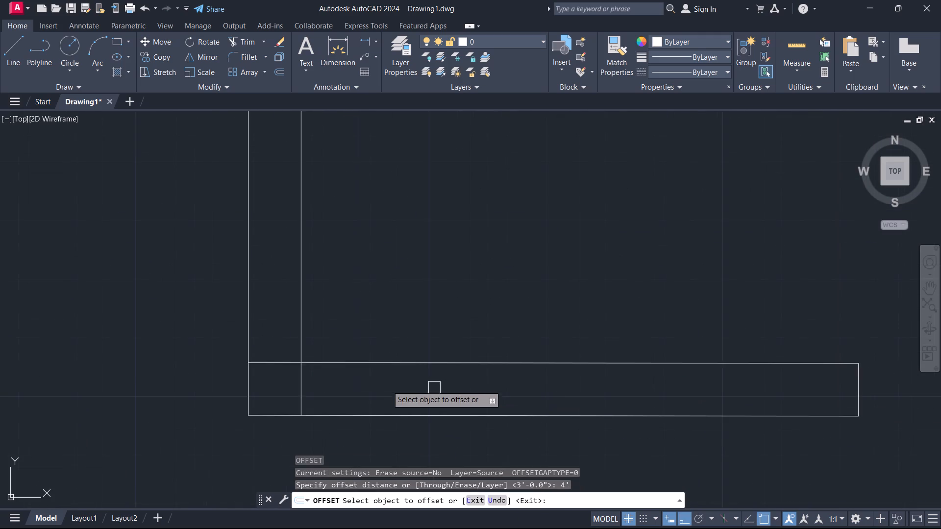
drag(300, 316, 309, 319)
click(384, 323)
key(Escape)
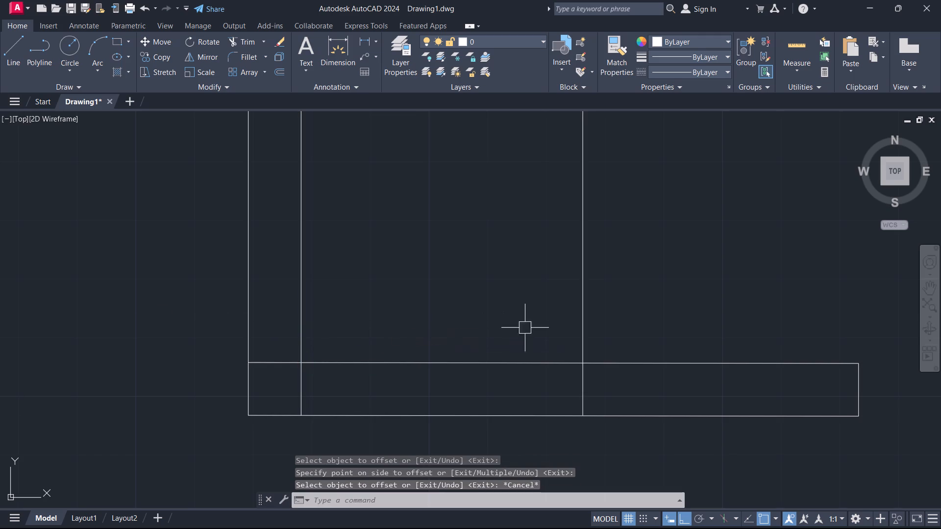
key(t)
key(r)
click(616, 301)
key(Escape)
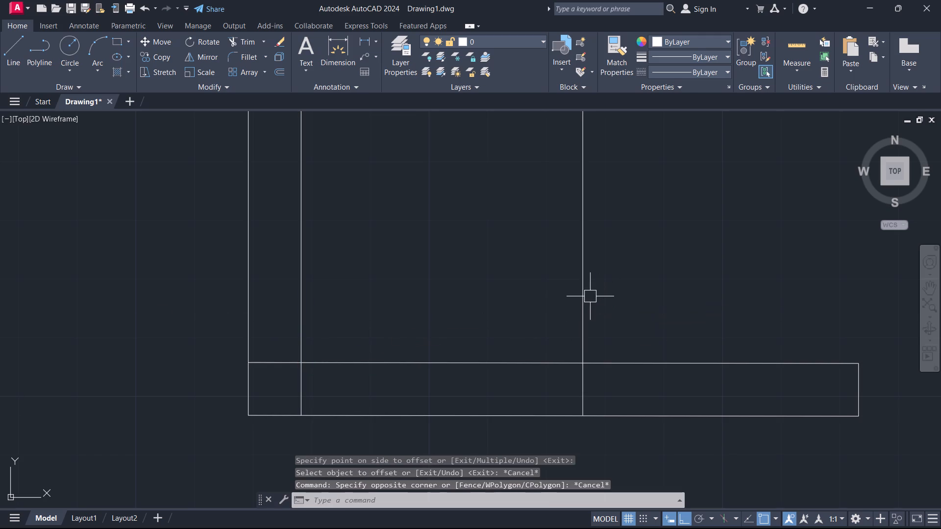
Trim the 4' offset line above the south wall and the south wall's upper line inside the southwest corner.
text(tr)
key(space)
click(590, 296)
click(533, 293)
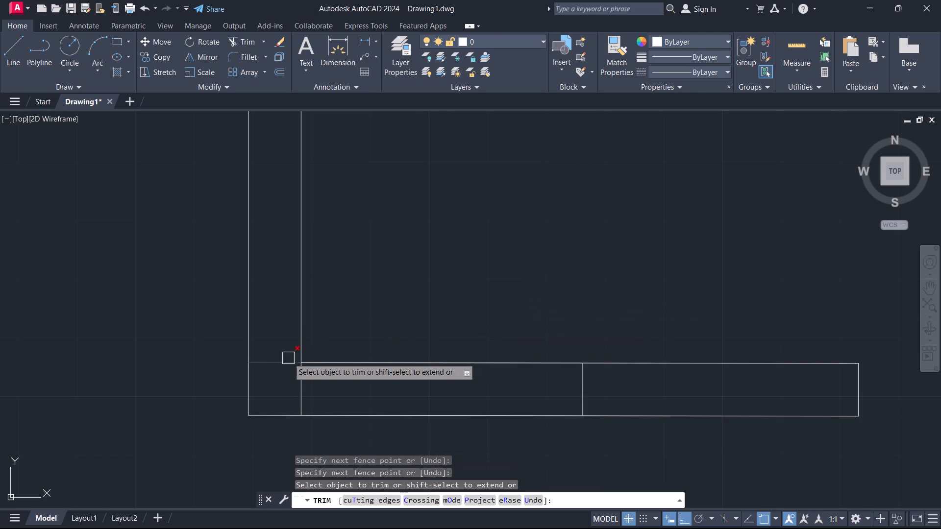
click(269, 359)
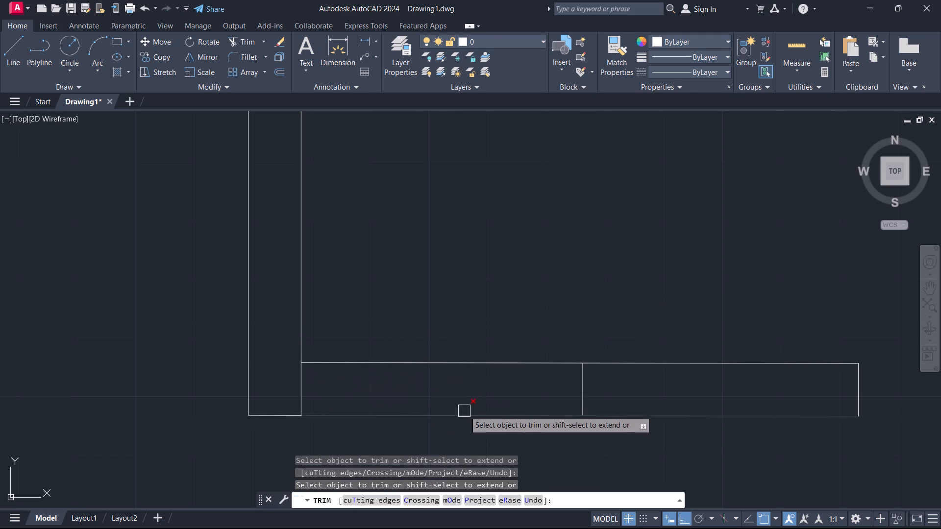
key(Escape)
Draw a 4' line along the middle of the south wall from the window jamb's midpoint to the west wall's inner line.
text(l)
key(space)
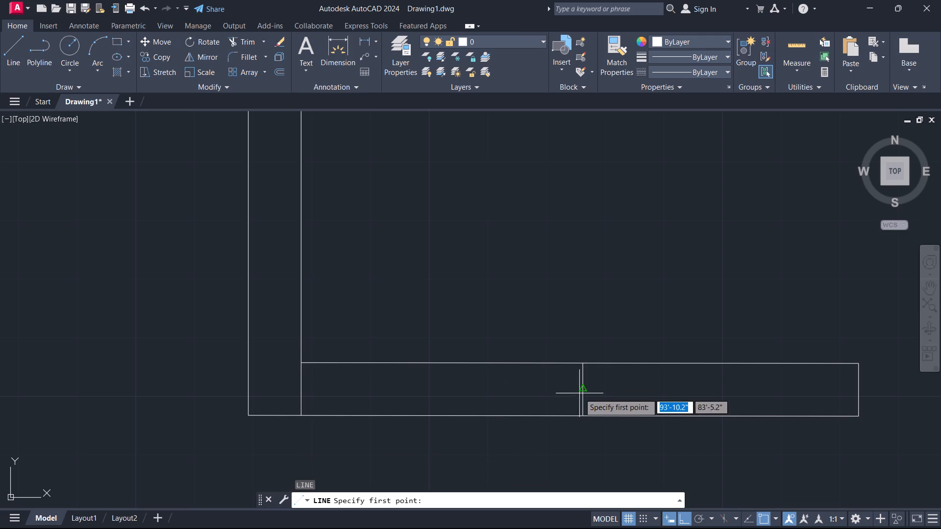
click(582, 386)
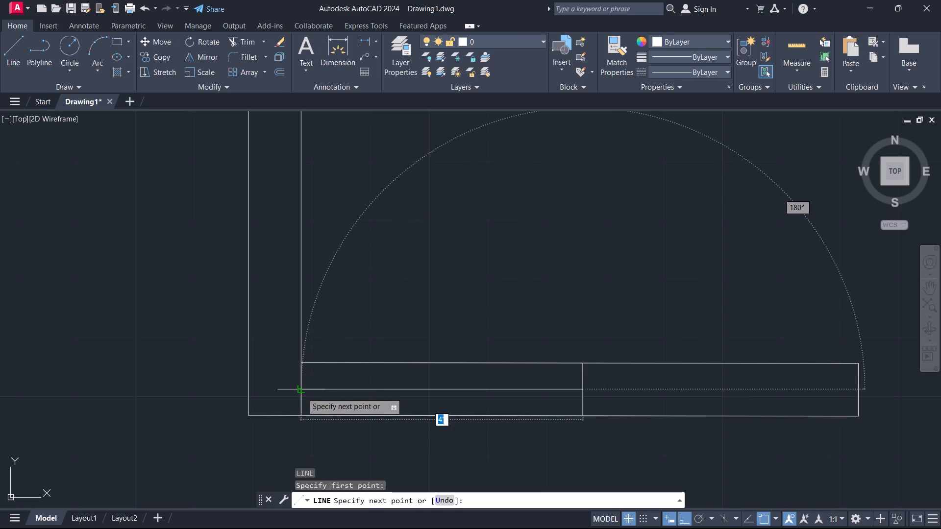
click(302, 392)
key(Escape)
Offset the window's centre line 1" to both its north and south sides.
text(o)
key(space)
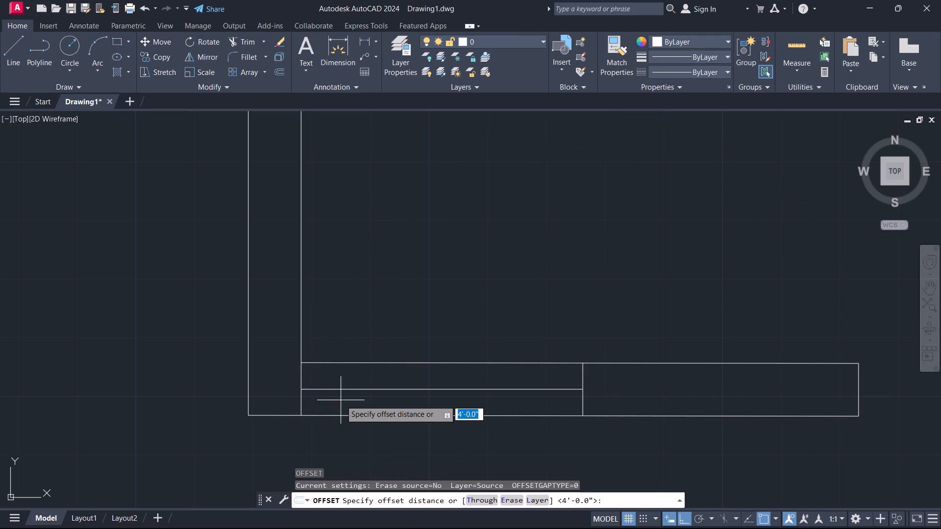
key(1)
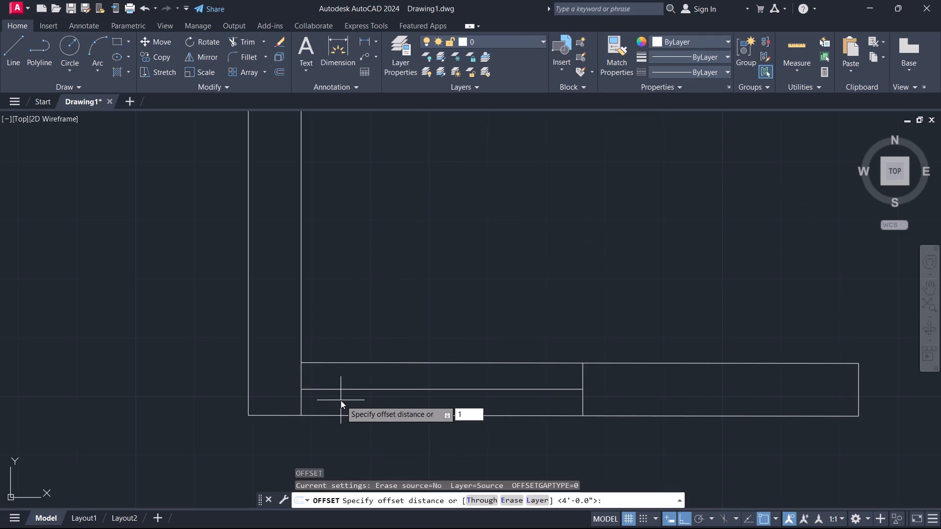
key(Return)
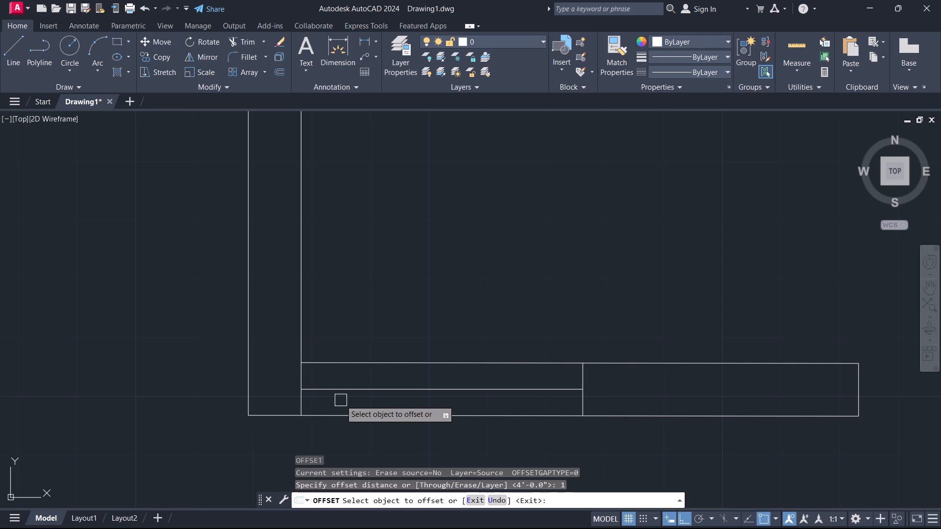
scroll(351, 393, up, 1)
click(360, 390)
click(358, 364)
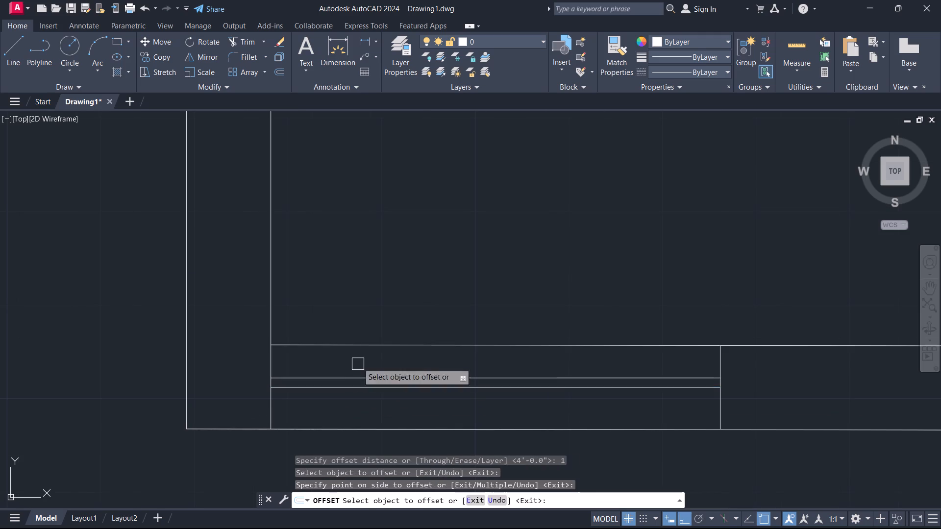
scroll(372, 395, up, 2)
click(378, 380)
click(372, 396)
key(Escape)
Erase the original centre line between the two window lines.
click(380, 394)
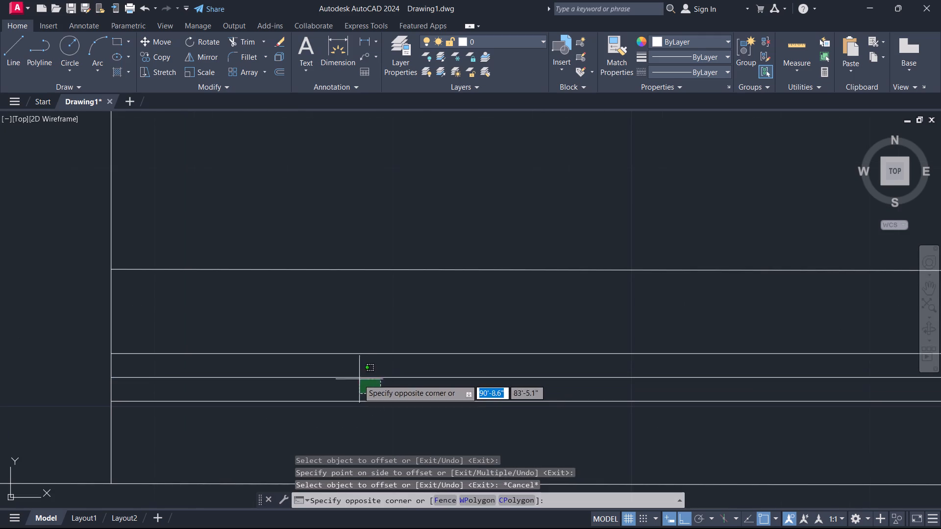
click(354, 371)
key(Delete)
scroll(356, 376, down, 4)
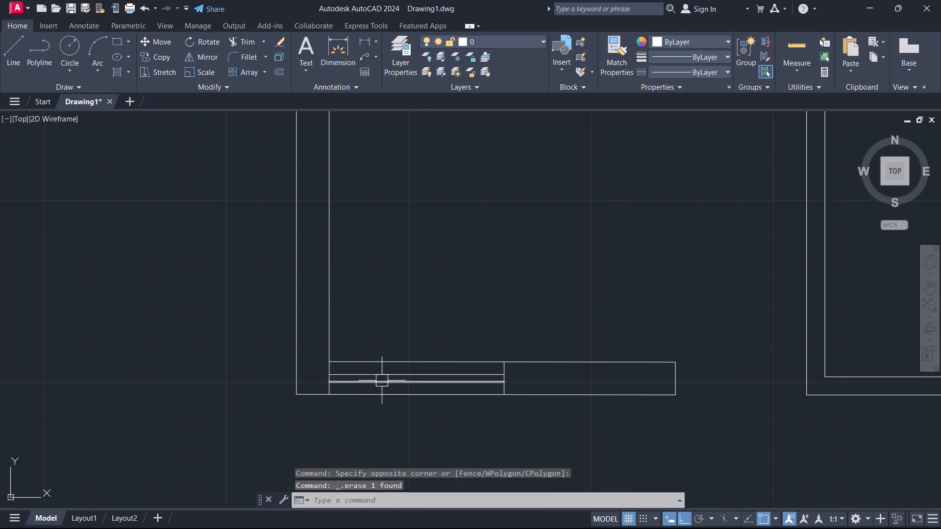
Fillet the open 5" wall lines southeast of the window with the west wall's outer and inner lines to form a southwest corner.
scroll(476, 322, down, 1)
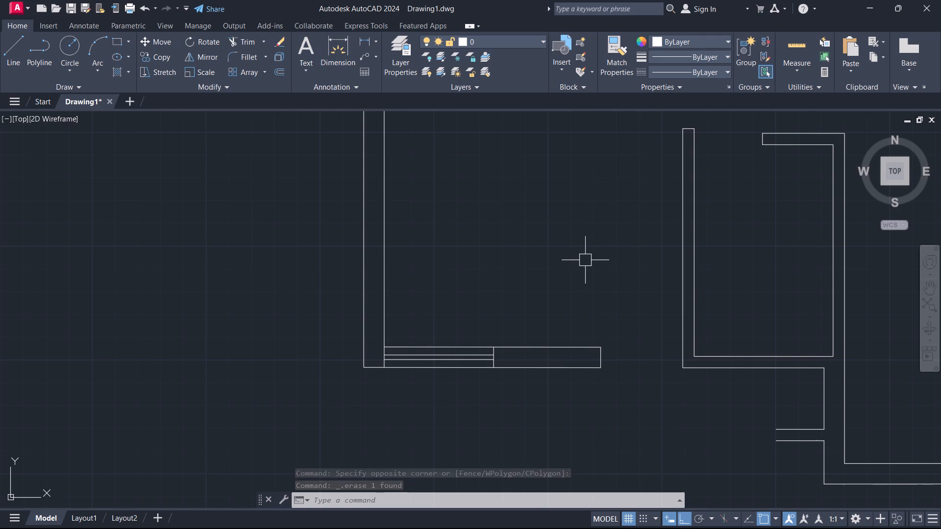
scroll(562, 246, down, 1)
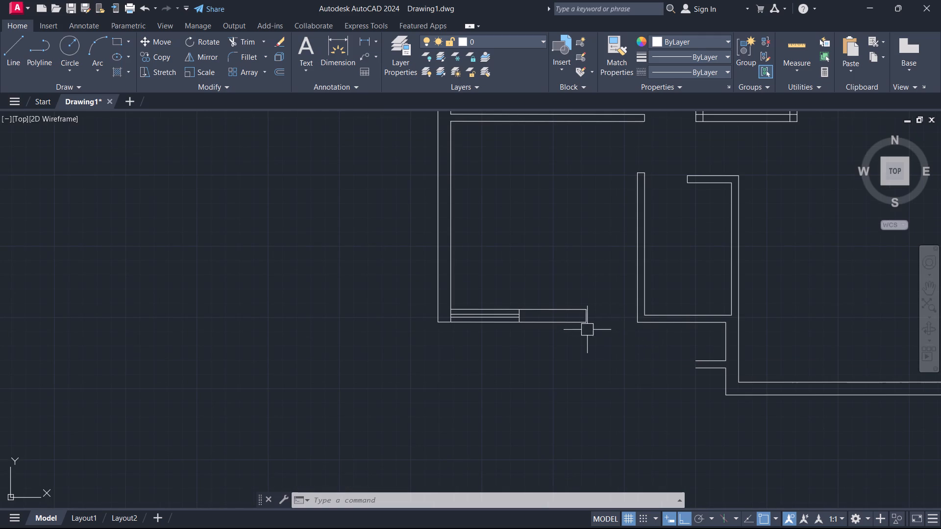
scroll(583, 330, down, 1)
scroll(577, 329, up, 2)
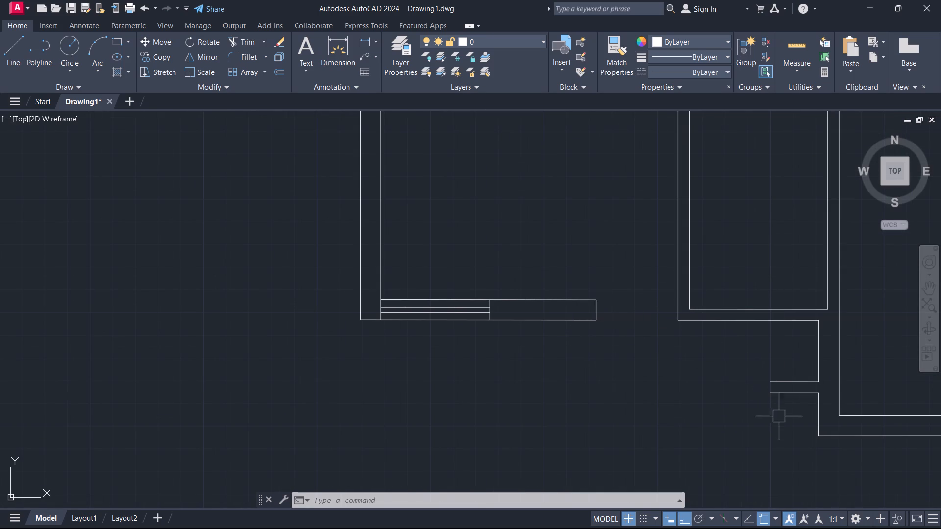
key(f)
key(space)
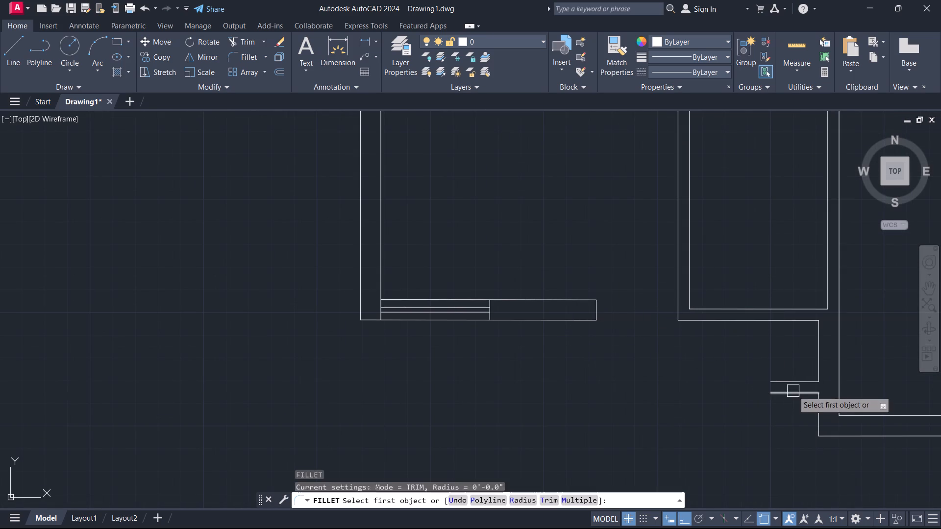
drag(792, 389, 786, 385)
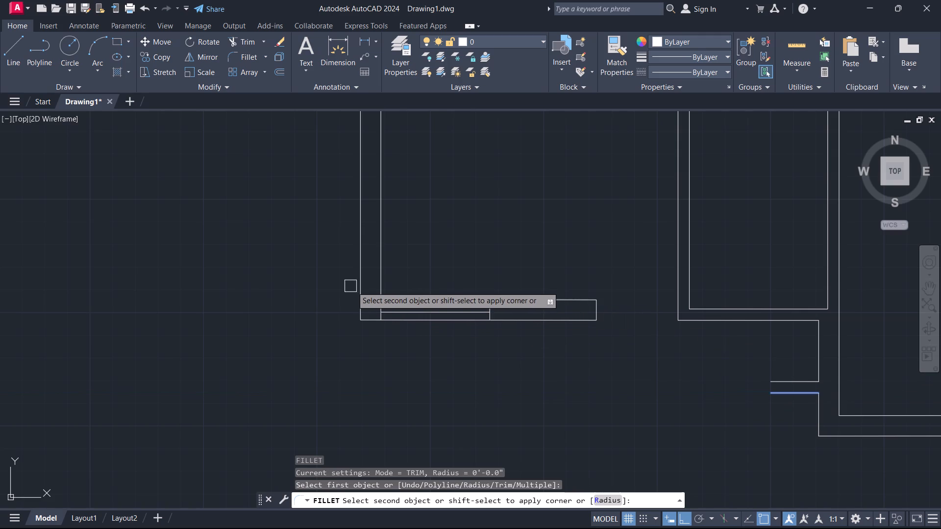
click(361, 290)
key(space)
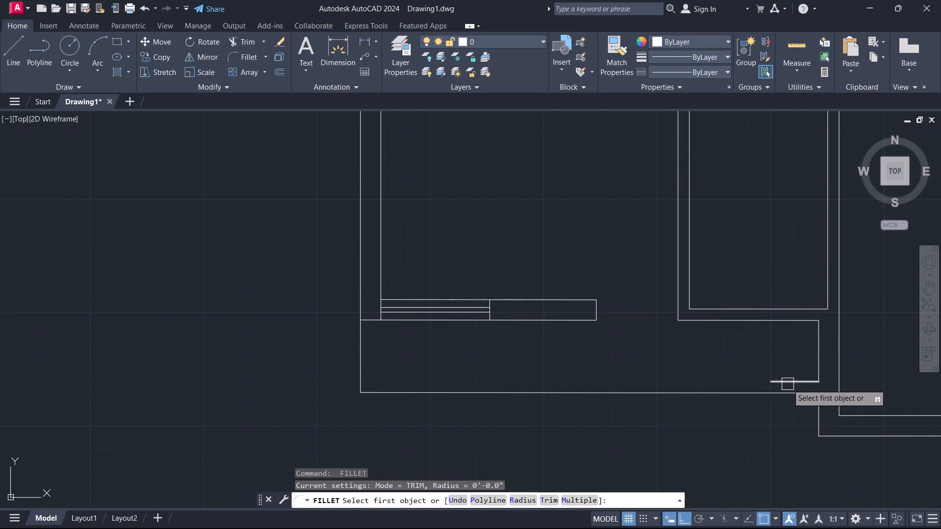
drag(788, 384, 783, 385)
click(380, 245)
key(Escape)
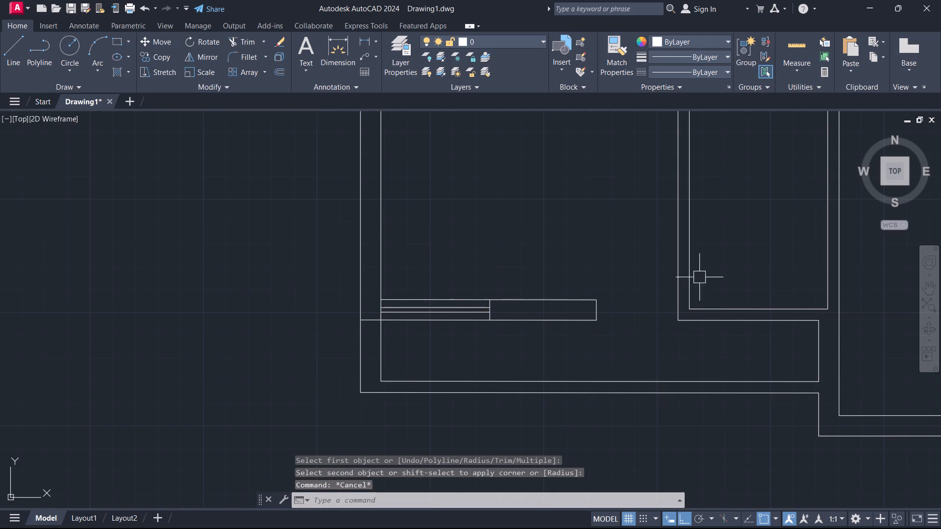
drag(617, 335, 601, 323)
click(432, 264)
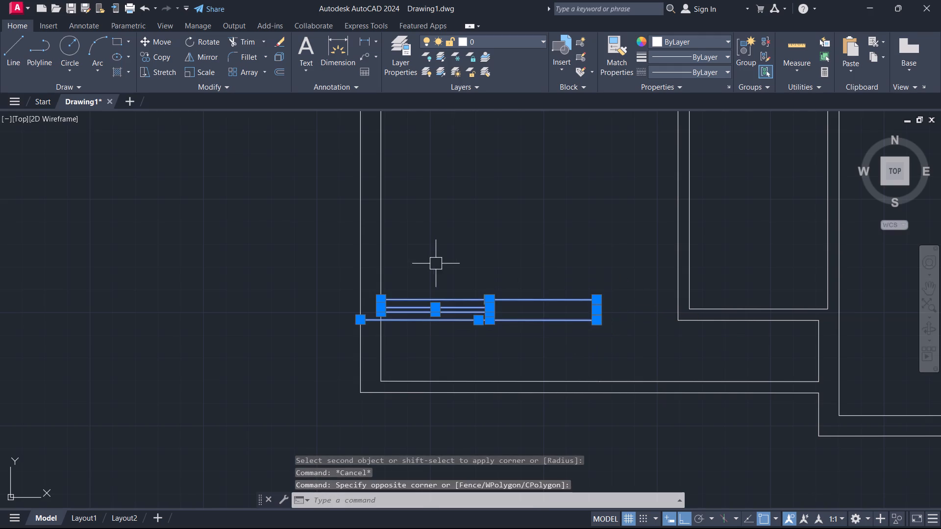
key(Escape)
Erase the two window lines and the window jamb from the 9" wall stub off the west wall.
scroll(494, 305, up, 2)
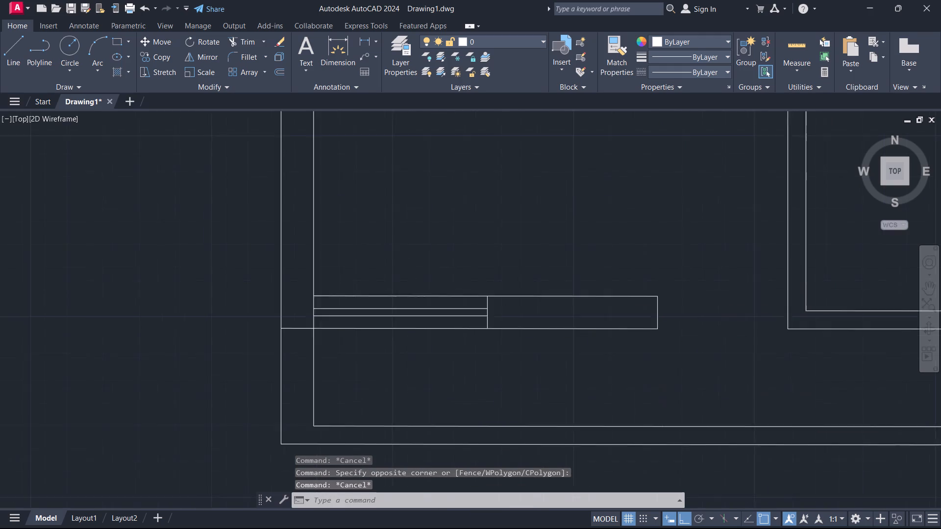
click(503, 321)
click(377, 303)
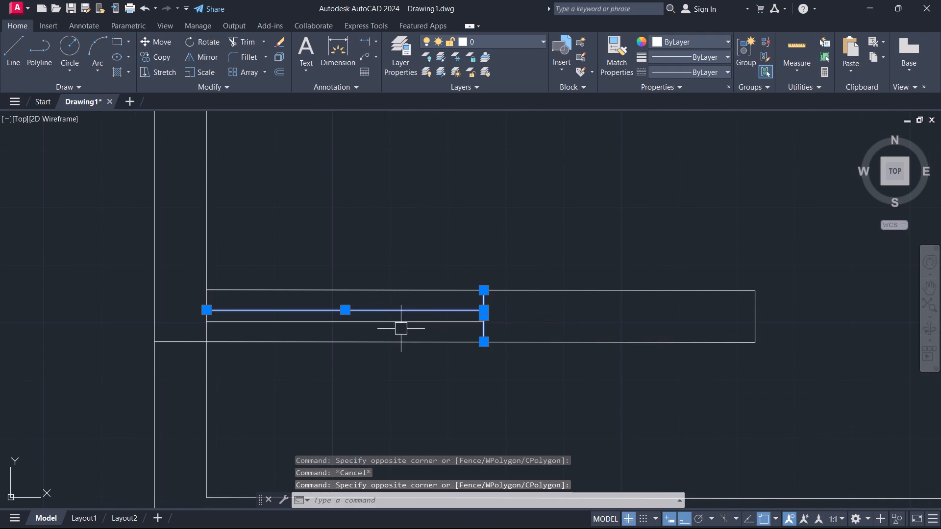
key(Delete)
drag(482, 318, 474, 316)
key(Delete)
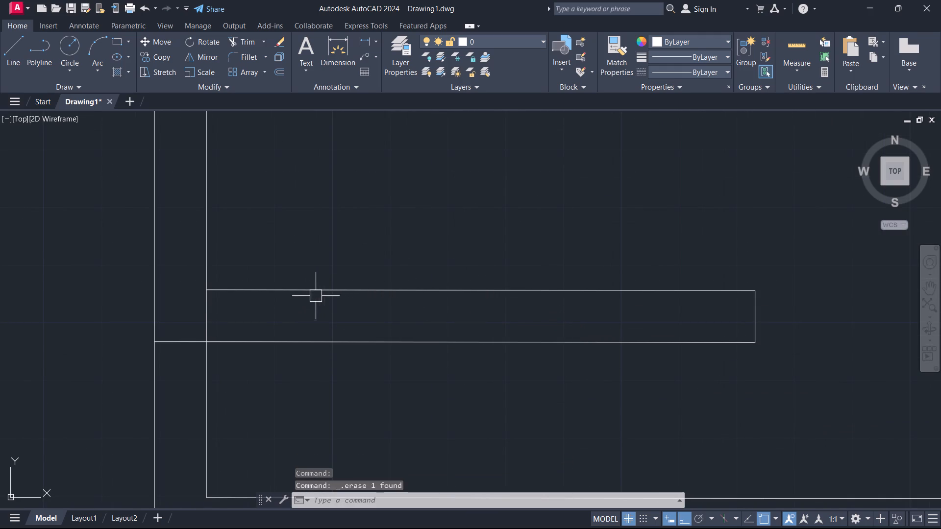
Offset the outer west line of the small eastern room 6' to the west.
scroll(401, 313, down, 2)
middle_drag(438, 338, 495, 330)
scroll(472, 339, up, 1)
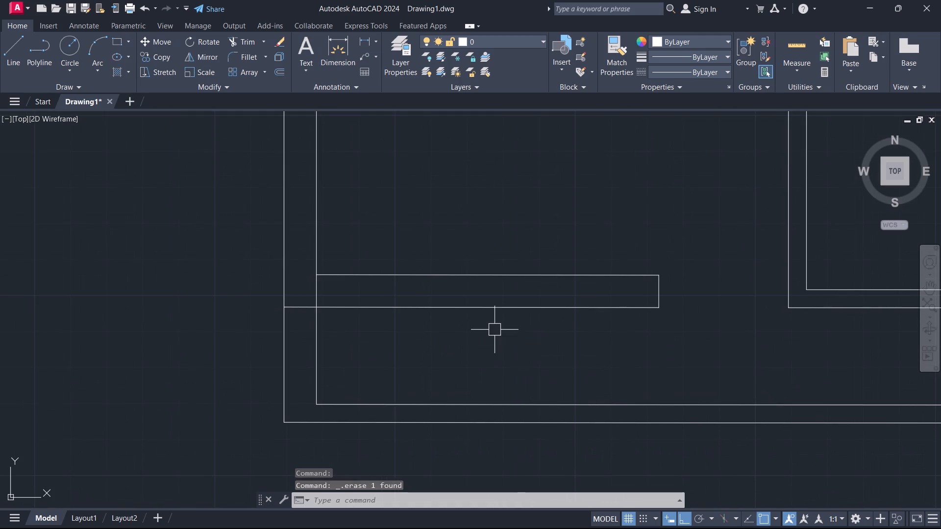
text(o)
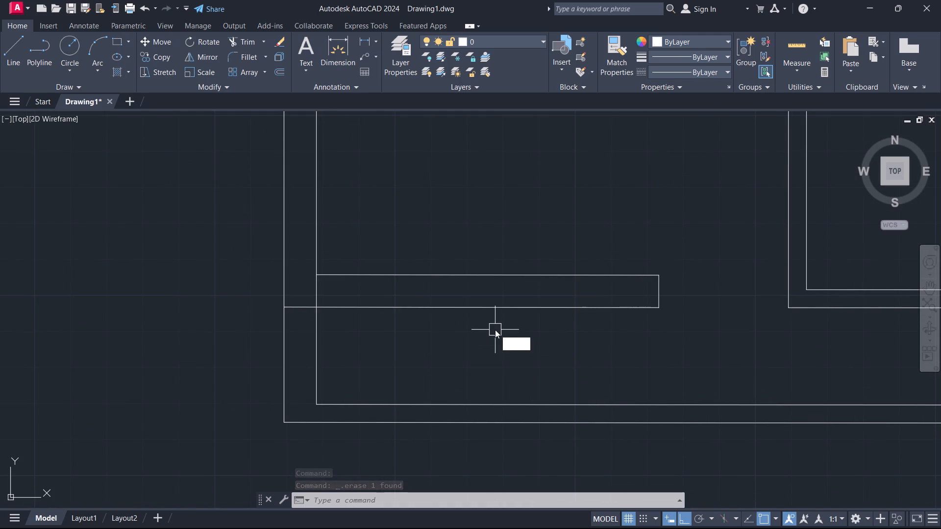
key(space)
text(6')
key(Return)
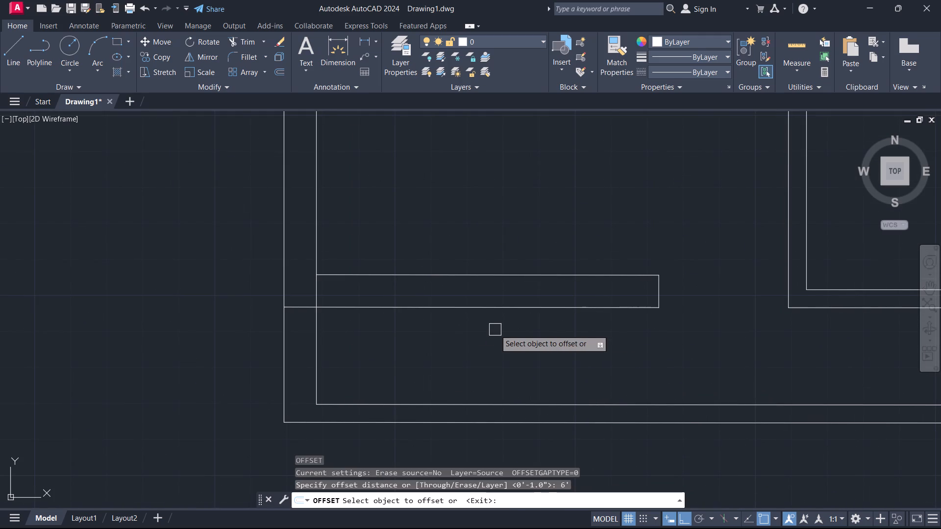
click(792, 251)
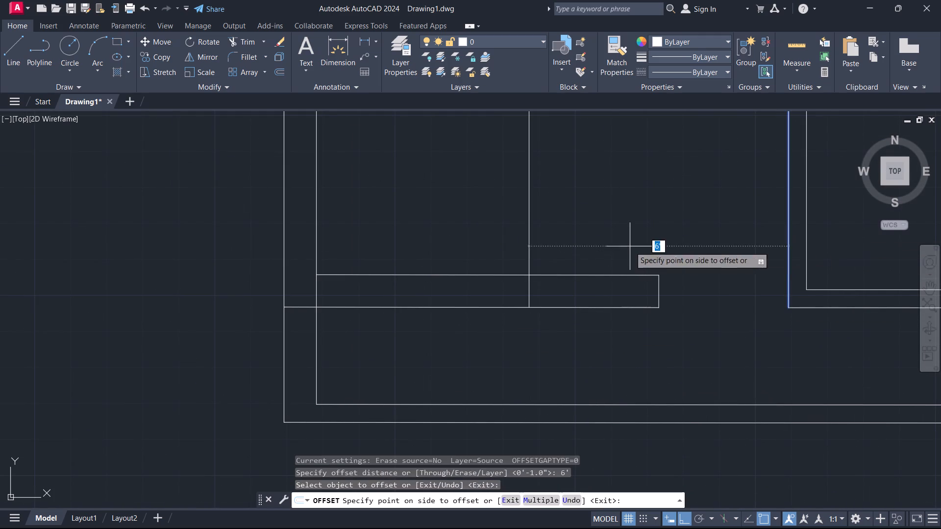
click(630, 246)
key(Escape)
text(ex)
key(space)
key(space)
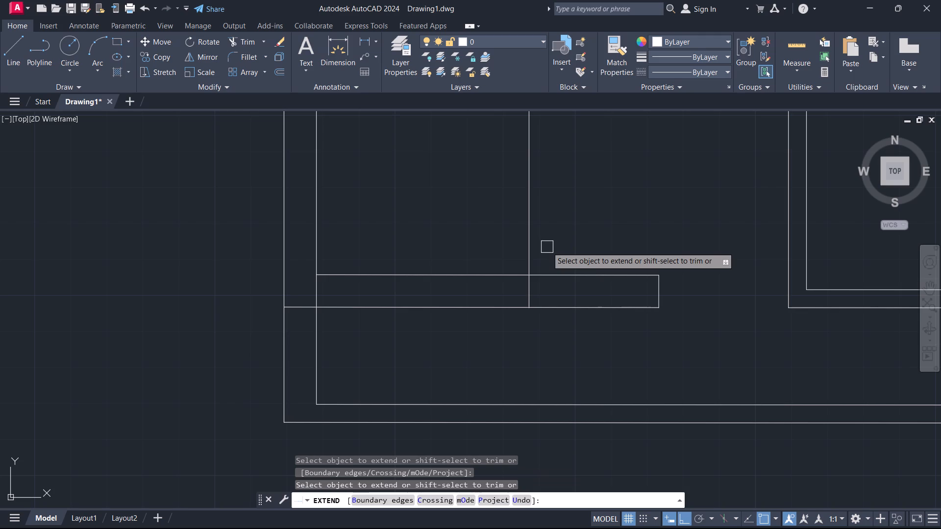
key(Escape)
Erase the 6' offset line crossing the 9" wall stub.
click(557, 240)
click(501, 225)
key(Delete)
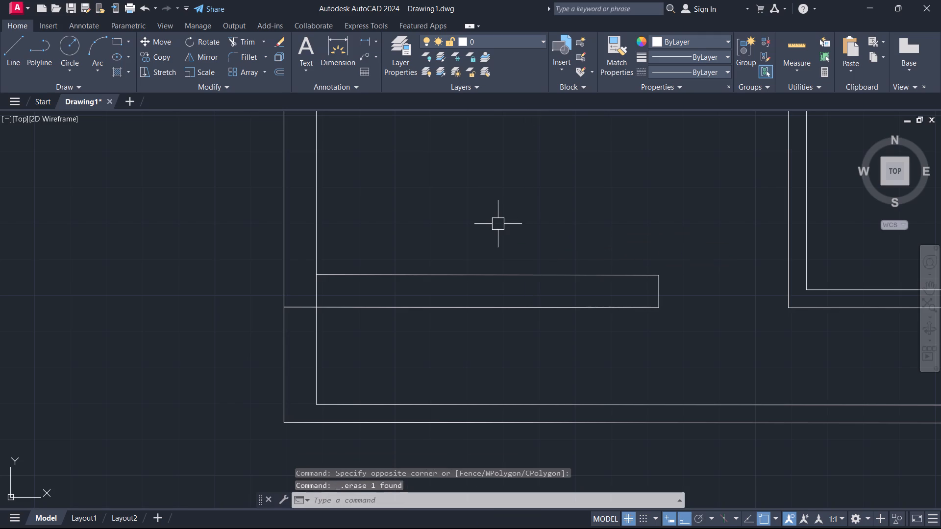
Offset the outer west line of the small eastern room 5' to the west.
text(o 5')
key(Return)
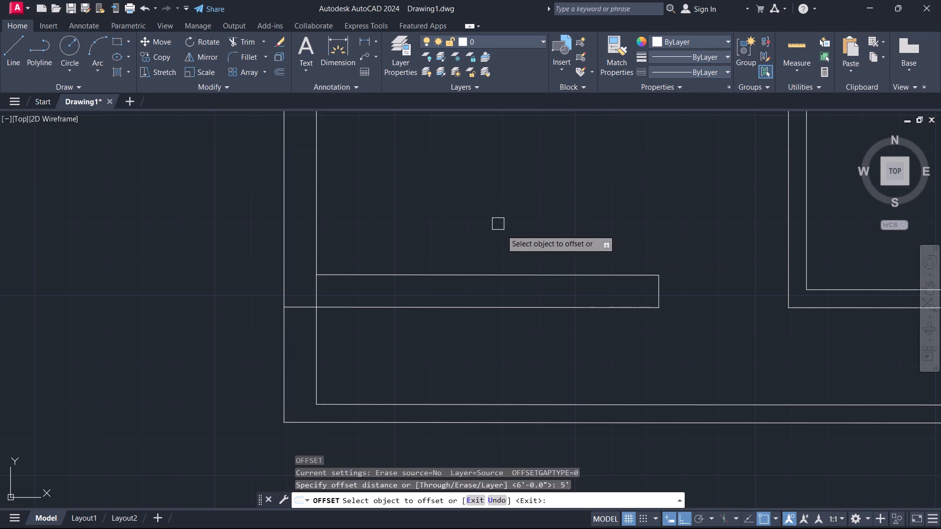
click(789, 236)
click(763, 232)
key(Escape)
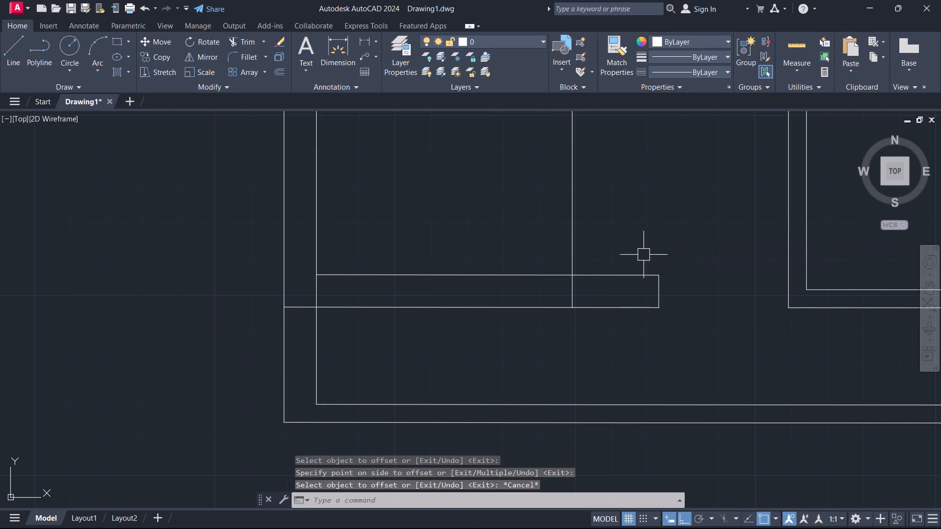
Extend the 5' offset line south to the inner line of the new 5" south wall.
text(ex)
key(space)
key(space)
click(600, 230)
click(454, 230)
key(Escape)
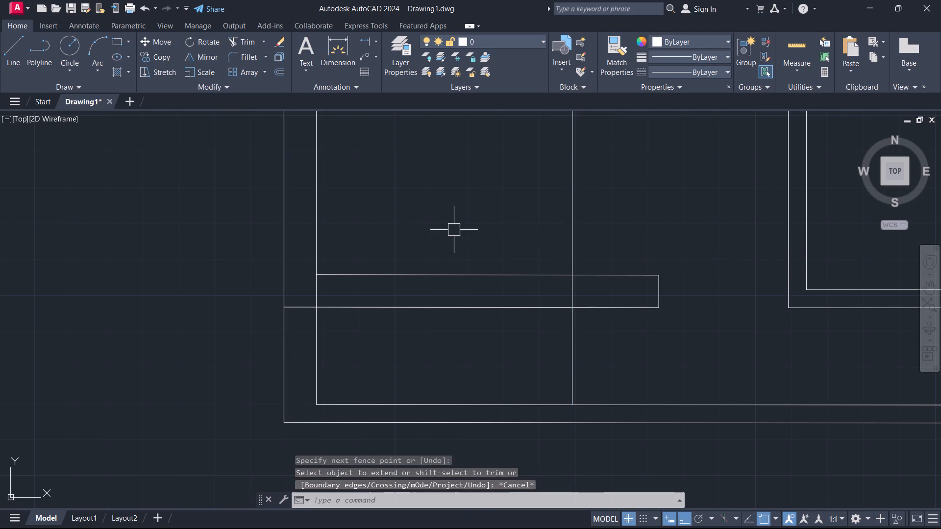
Offset the extended vertical line 5" to the east to form a partition wall.
text(o 5)
key(Return)
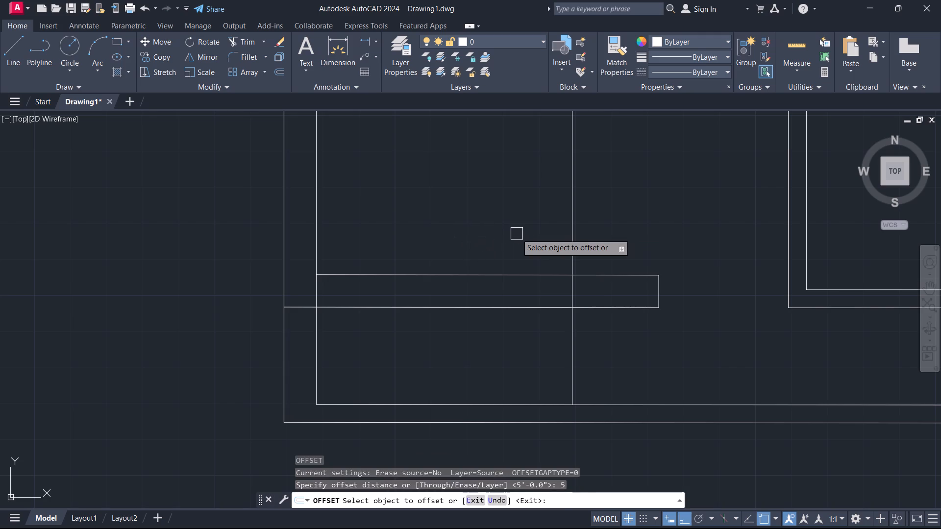
click(572, 233)
click(599, 231)
key(Escape)
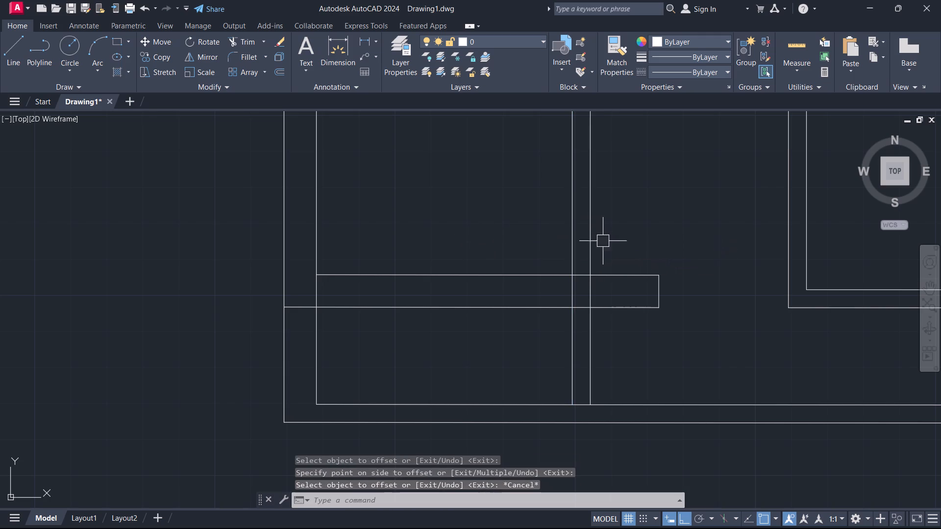
Offset the 9" wall stub's south line 5" to the north.
text(o 5)
key(Return)
click(623, 311)
click(633, 277)
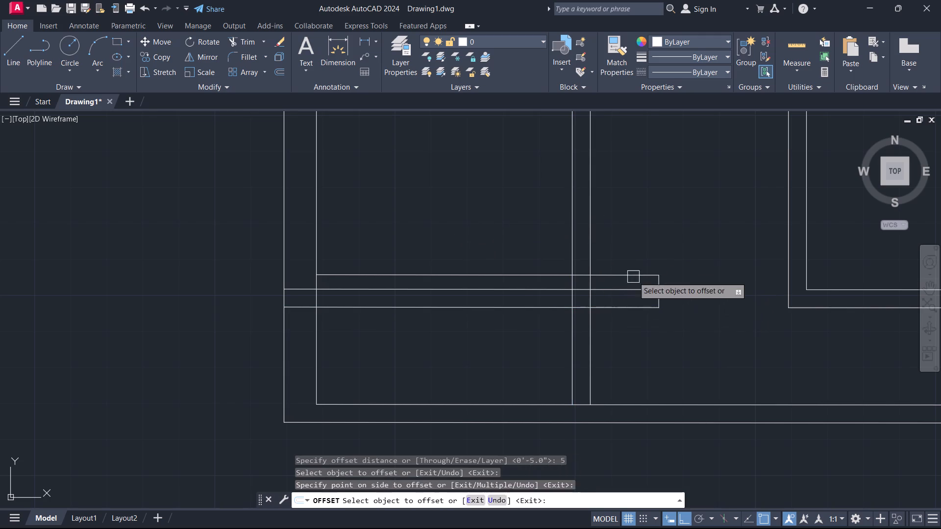
key(Escape)
Trim the partition lines between the stub's north line and the 5" offset line, and that offset line west of the partition.
scroll(526, 292, up, 2)
key(t)
key(r)
key(space)
click(663, 271)
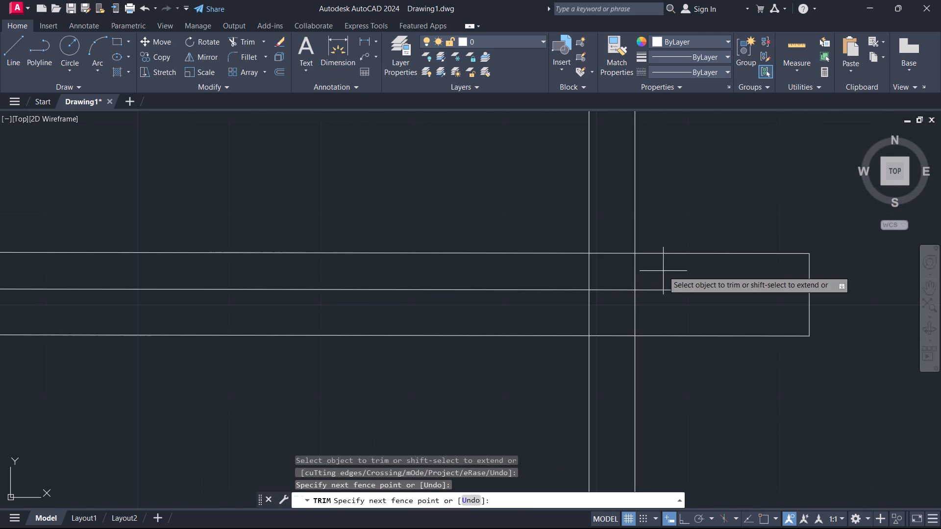
click(492, 262)
click(523, 273)
click(498, 304)
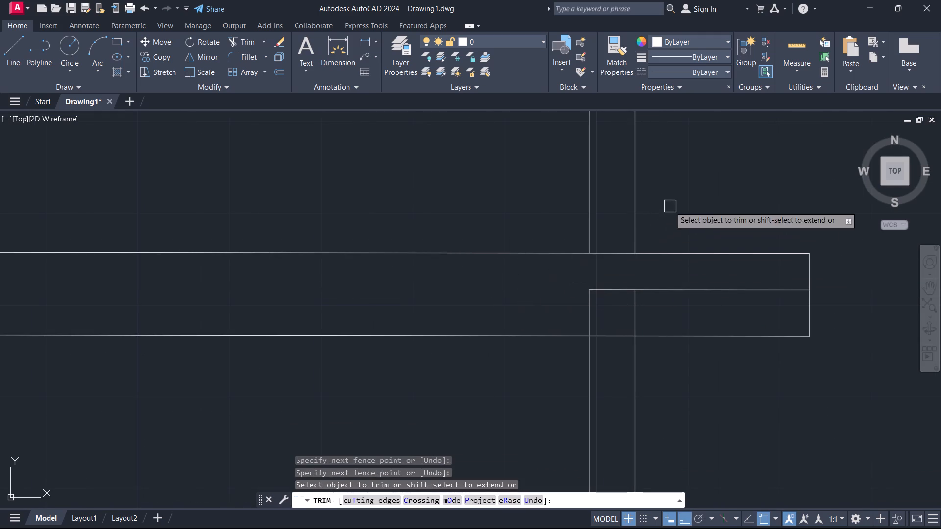
Erase the two leftover vertical partition lines north of the 9" wall stub.
key(Escape)
click(678, 208)
click(538, 200)
key(Delete)
Offset the partition's east line 6" to the east.
scroll(538, 200, down, 1)
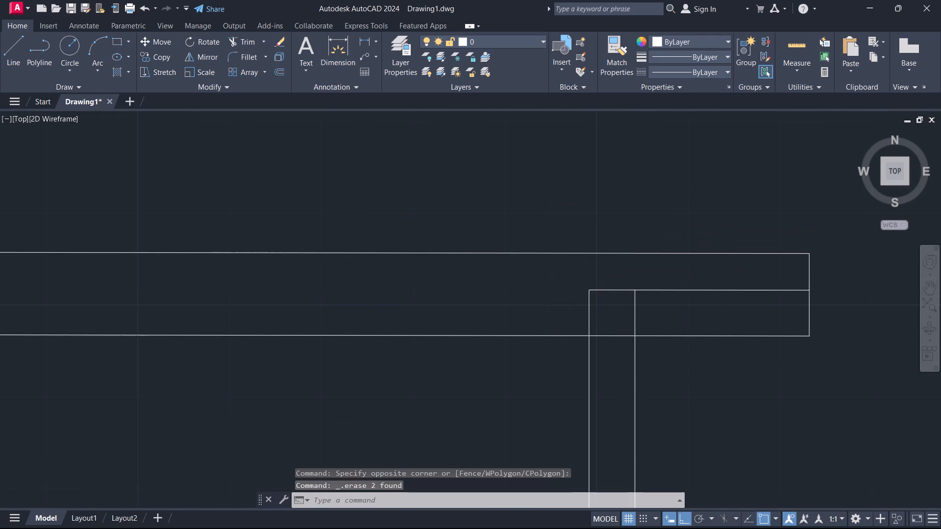
scroll(633, 359, up, 2)
scroll(588, 272, down, 3)
scroll(587, 272, up, 2)
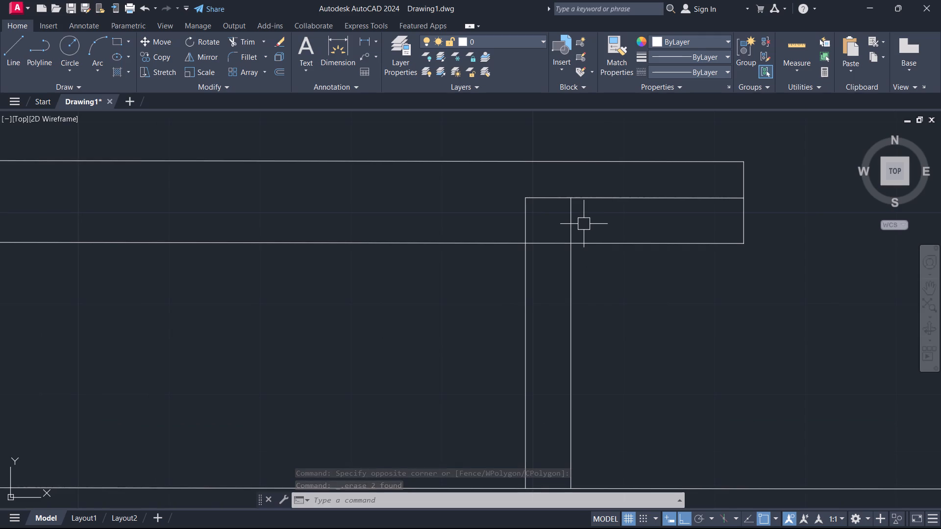
scroll(584, 224, down, 3)
scroll(591, 250, up, 1)
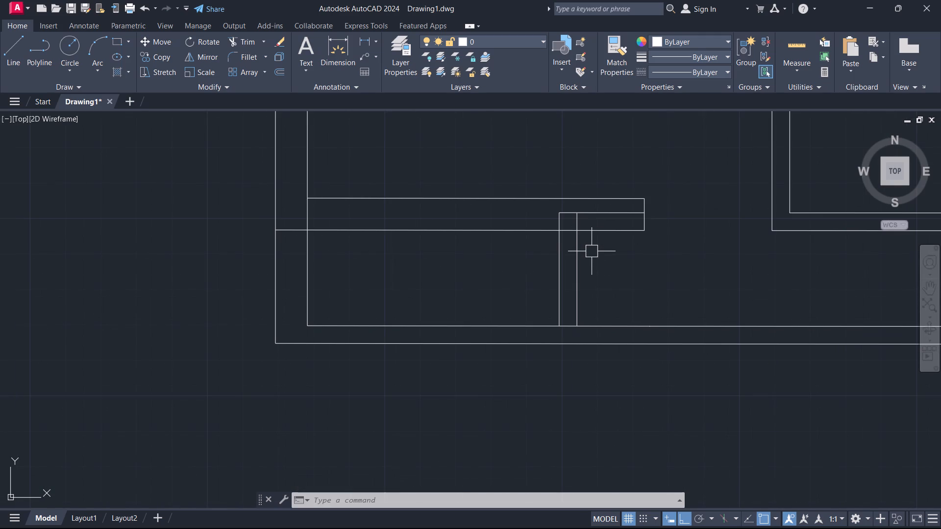
key(l)
key(Escape)
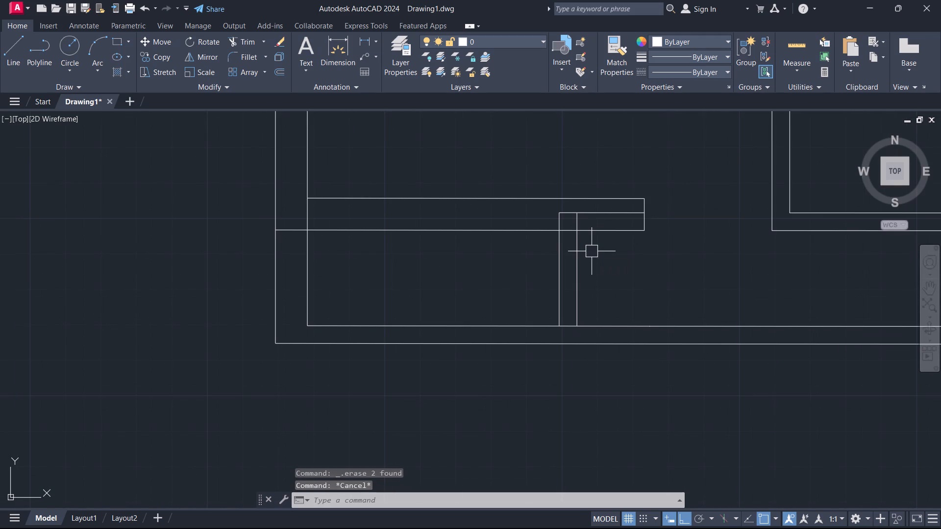
text(o 6)
key(Return)
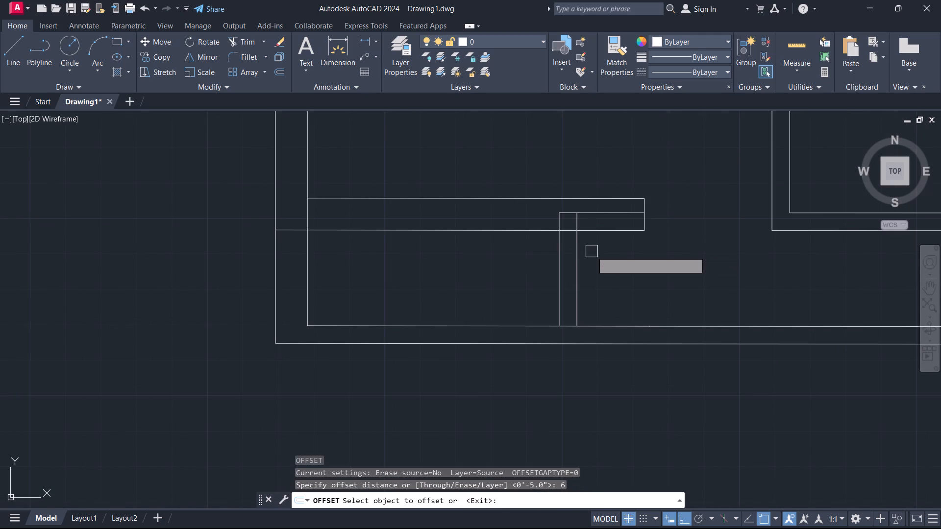
click(573, 248)
click(598, 251)
key(Escape)
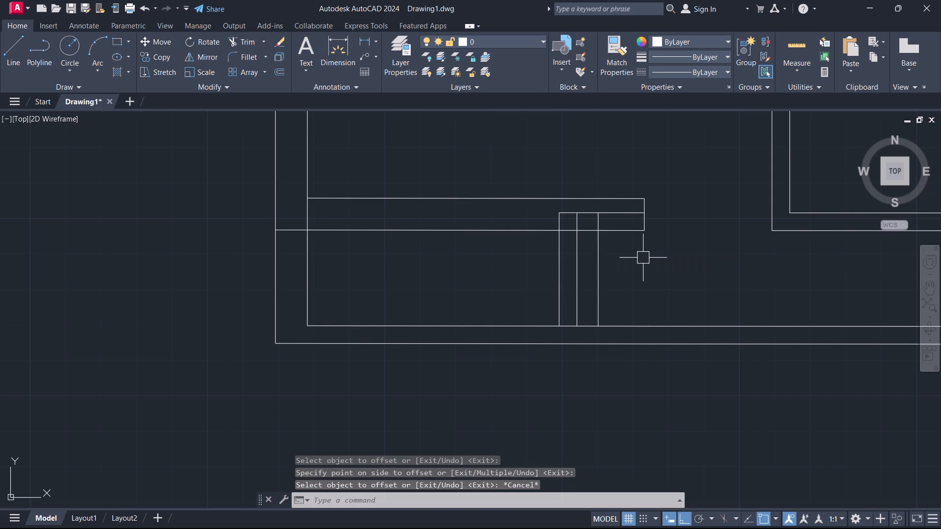
Trim the stub's south line and the 5" offset line east of the 6" line, and that 6" line below the stub.
key(t)
key(r)
key(space)
click(623, 243)
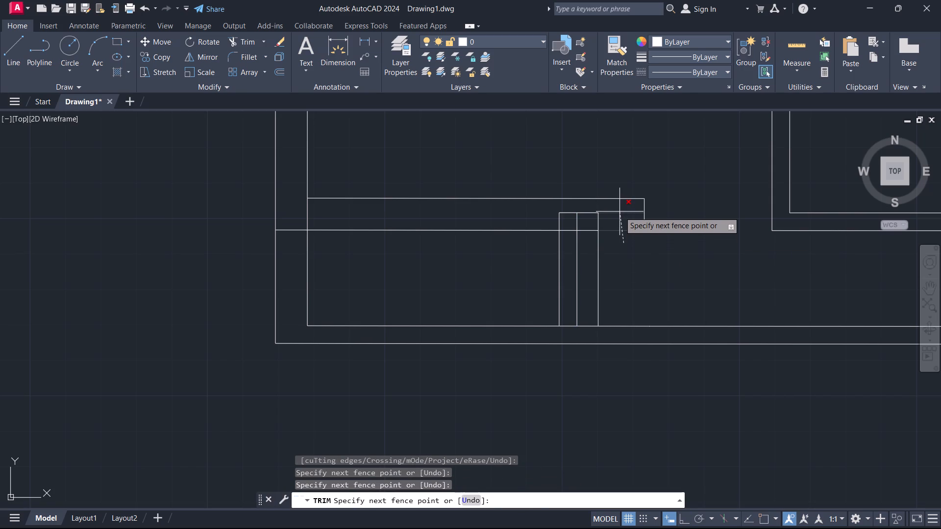
click(619, 212)
click(603, 253)
Trim the partition's east line and the stub's south line inside the junction to leave a clean 5" wall return.
scroll(590, 223, up, 3)
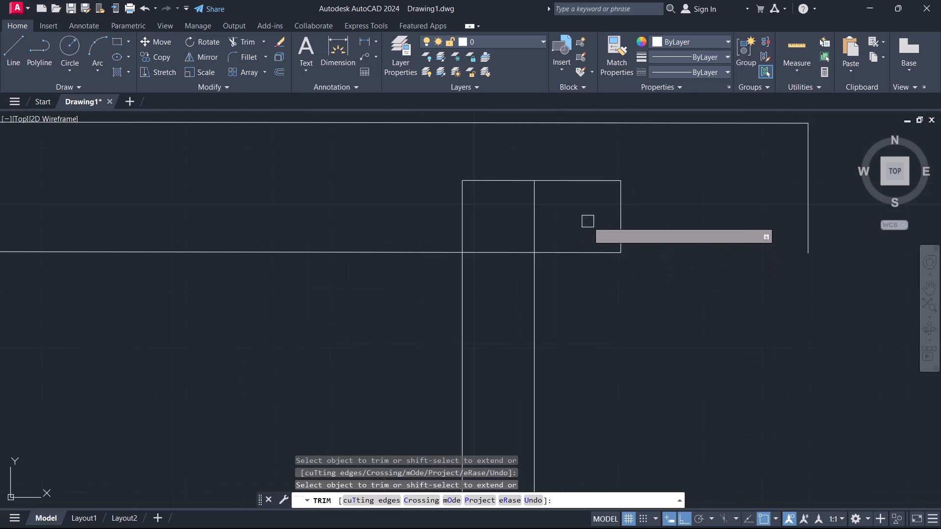
click(582, 220)
click(513, 218)
click(501, 252)
Trim away the short vertical line at the east end of the 9" wall's north line.
click(895, 224)
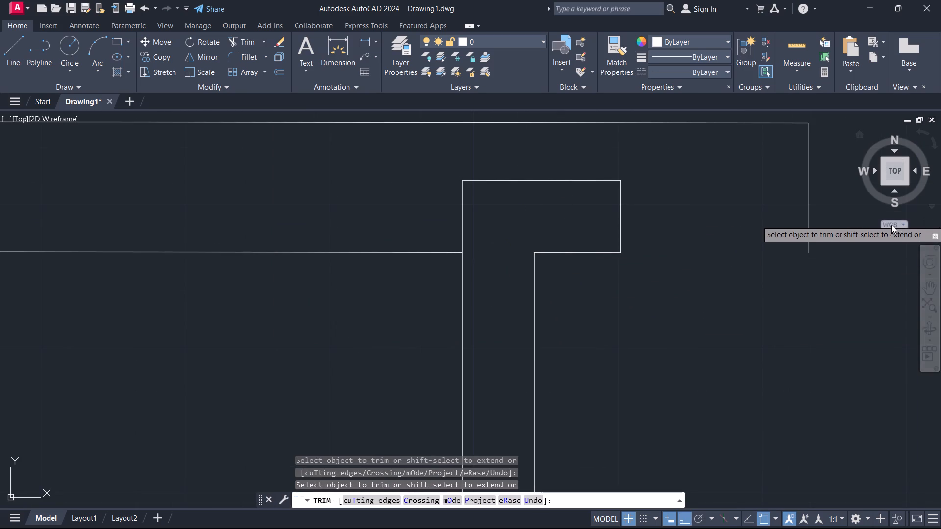
click(833, 208)
click(830, 212)
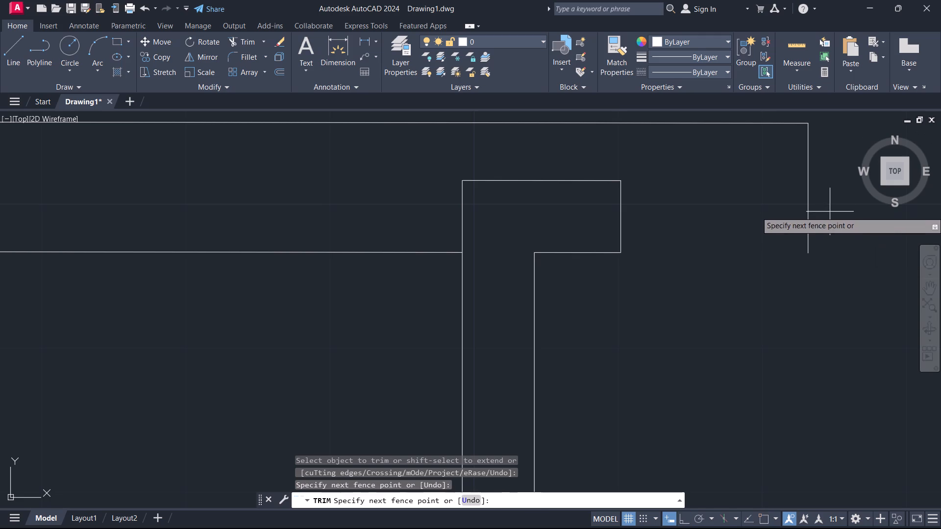
click(791, 216)
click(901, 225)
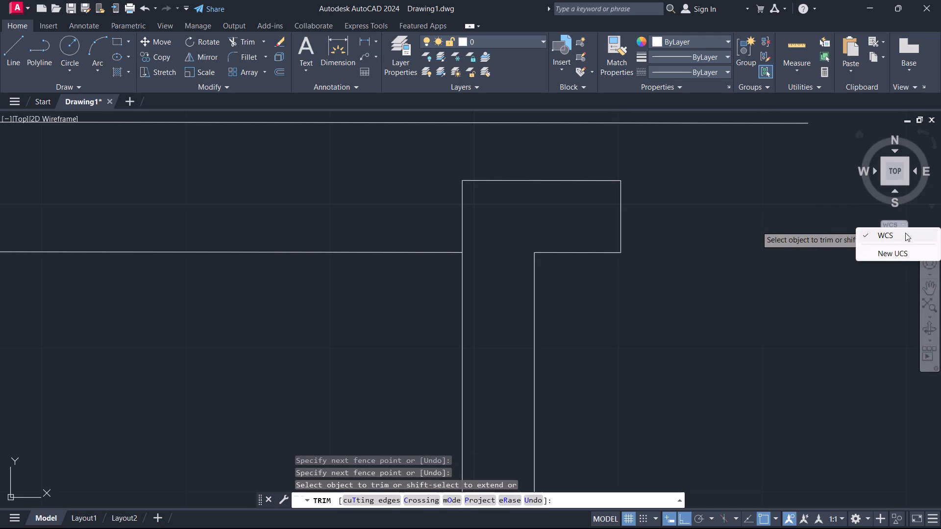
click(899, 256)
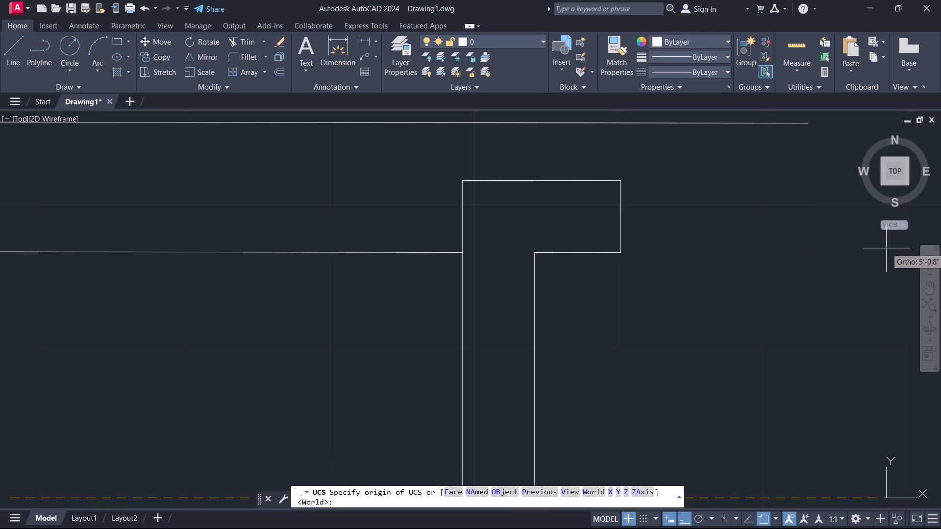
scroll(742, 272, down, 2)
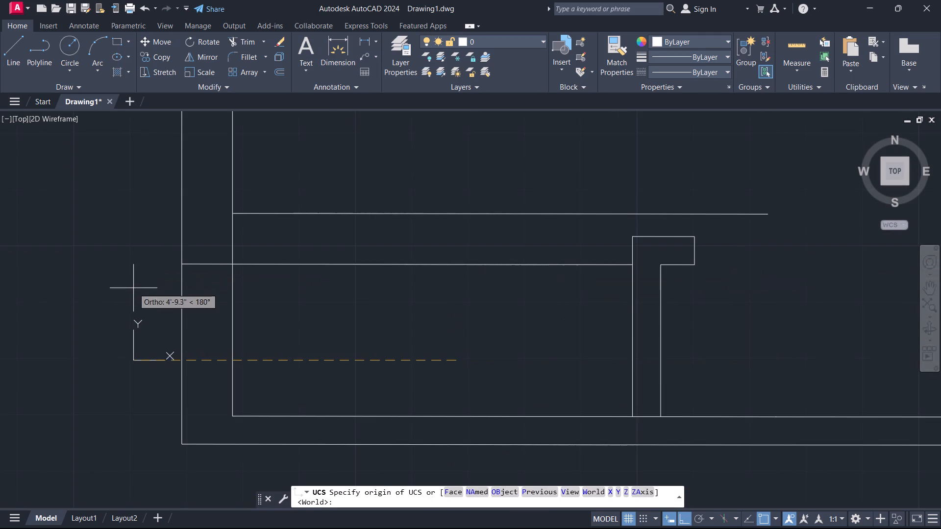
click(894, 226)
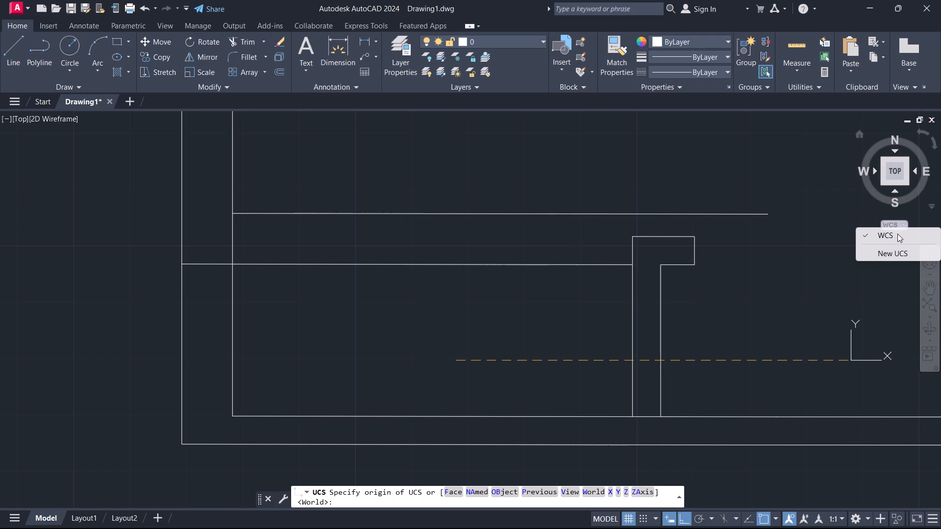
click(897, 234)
Offset the 5" partition's west line 3' to the west.
scroll(542, 265, down, 4)
scroll(489, 280, up, 2)
scroll(574, 272, up, 1)
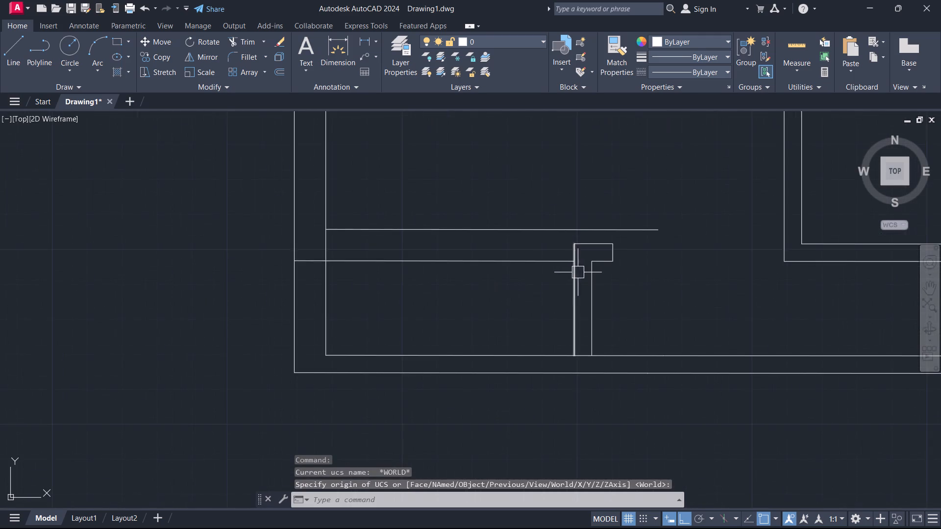
scroll(579, 272, up, 1)
middle_drag(643, 269, 518, 300)
scroll(518, 300, up, 1)
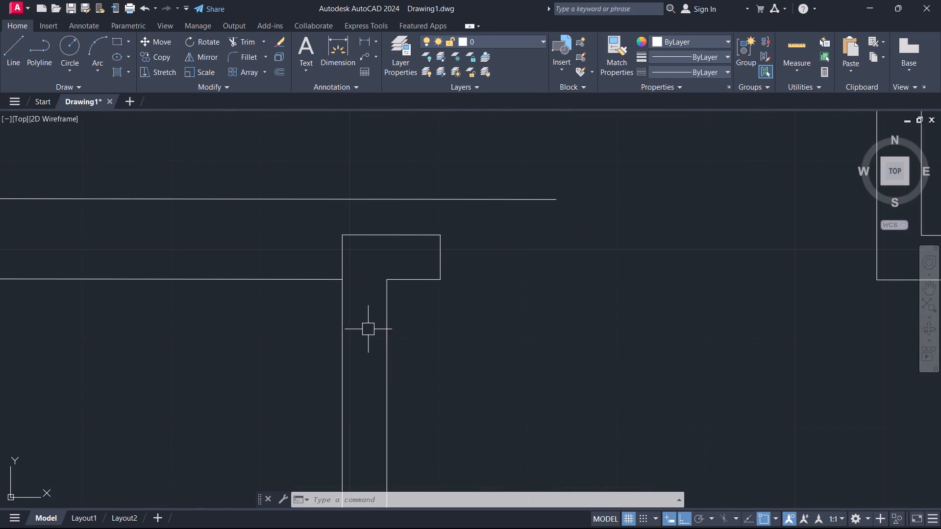
text(o 3')
key(Return)
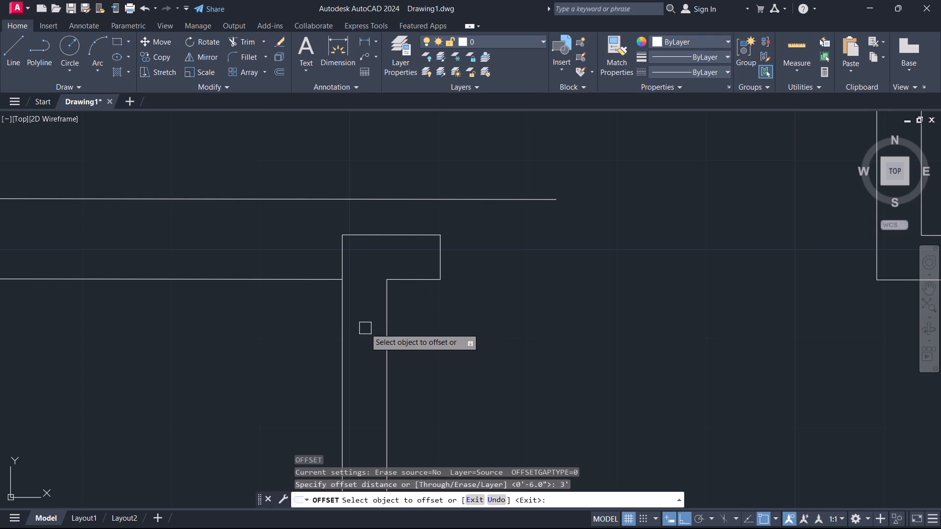
click(347, 336)
click(313, 337)
key(Escape)
Extend the 3' offset line to the south wall's outer face and the 9" wall's north line, and the partition's west line north to that line.
scroll(299, 344, down, 1)
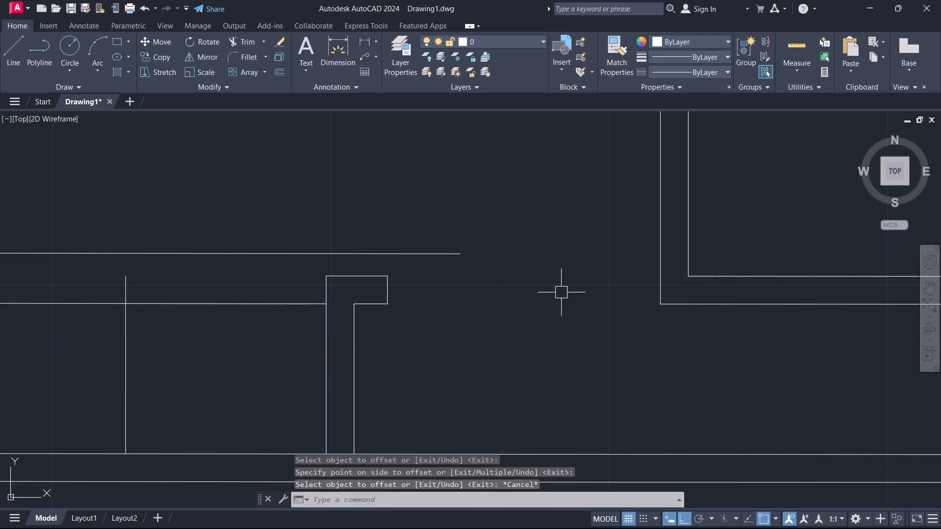
scroll(634, 274, down, 1)
middle_drag(400, 333, 553, 318)
scroll(496, 328, up, 1)
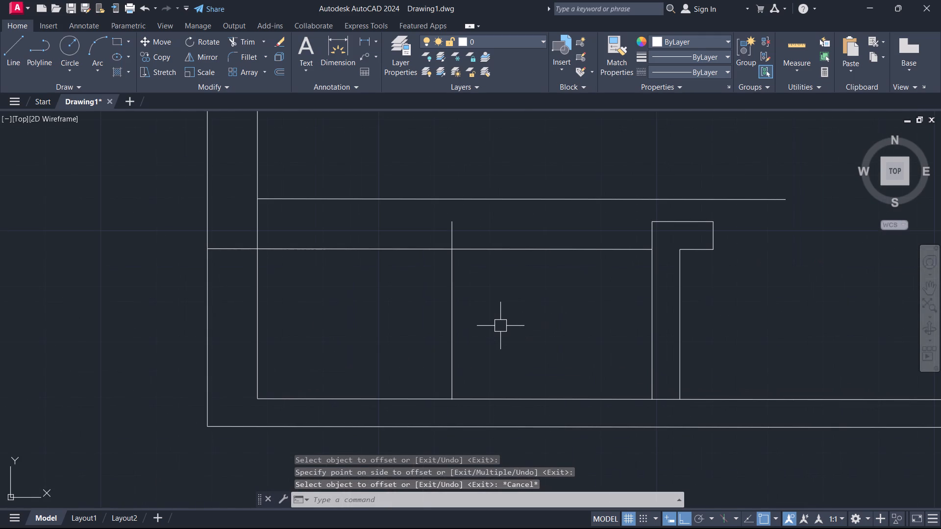
text(ex)
key(space)
click(484, 326)
click(401, 304)
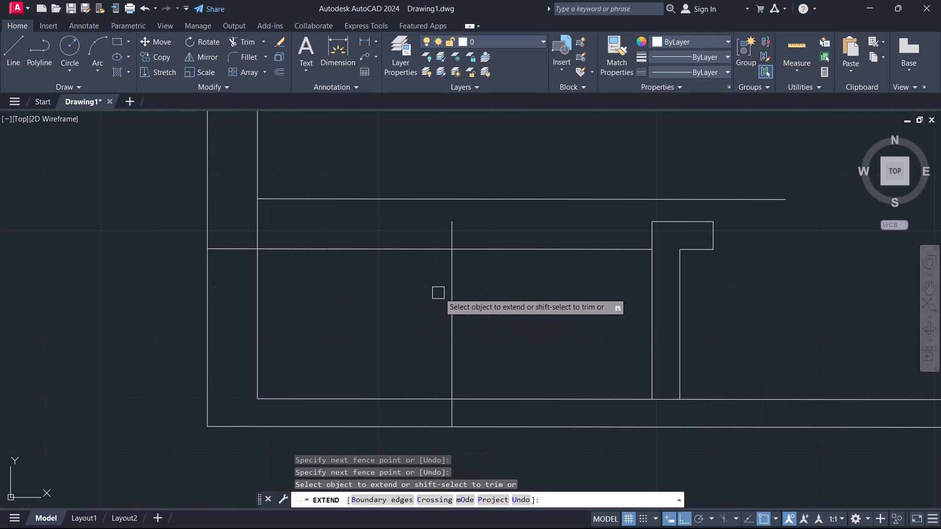
click(439, 293)
click(508, 264)
click(653, 267)
key(Escape)
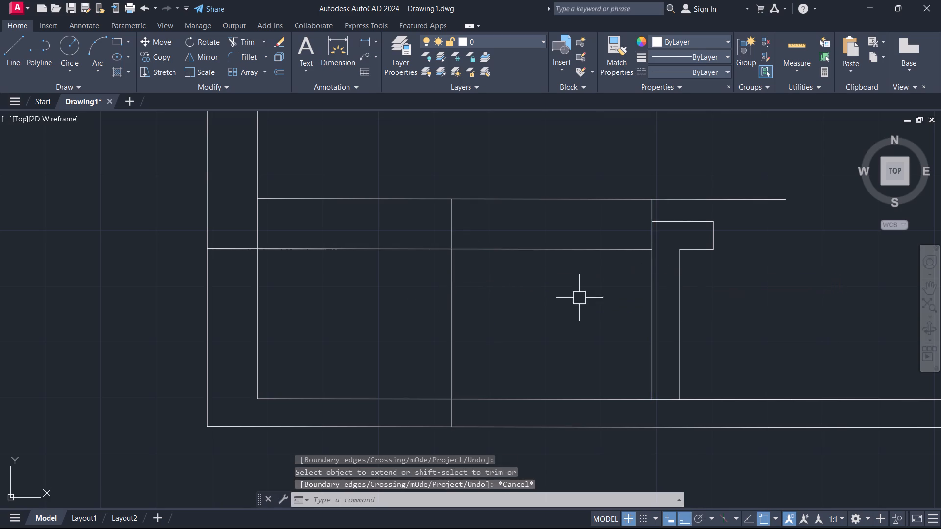
Trim the 3' offset line between the inner and outer faces of the south wall.
key(t)
key(r)
key(space)
scroll(475, 408, up, 2)
click(467, 411)
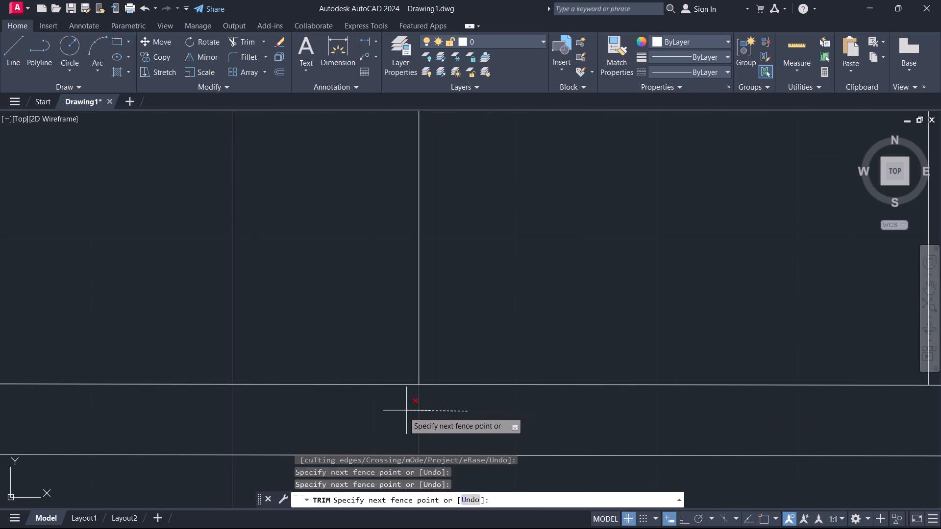
click(389, 420)
Trim both 9" wall lines east of the 3' offset line, and the partition's west line above the stub.
scroll(520, 286, down, 3)
middle_drag(571, 246, 568, 326)
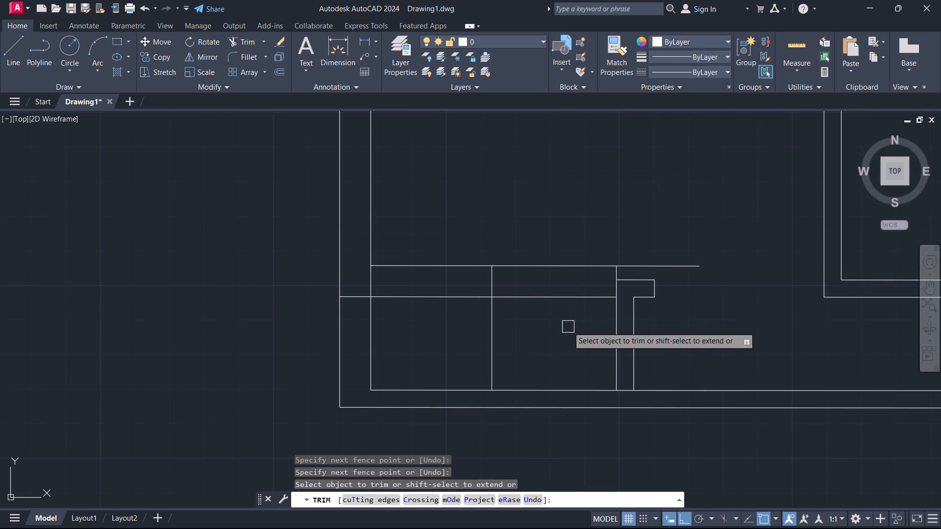
drag(568, 324, 564, 316)
click(546, 205)
click(673, 265)
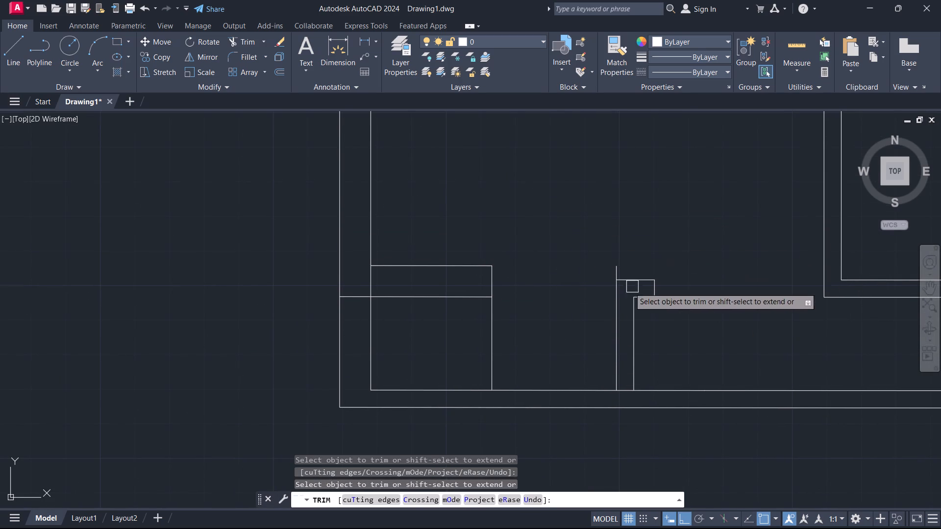
scroll(620, 287, up, 3)
click(620, 242)
click(574, 235)
key(Escape)
scroll(561, 255, down, 4)
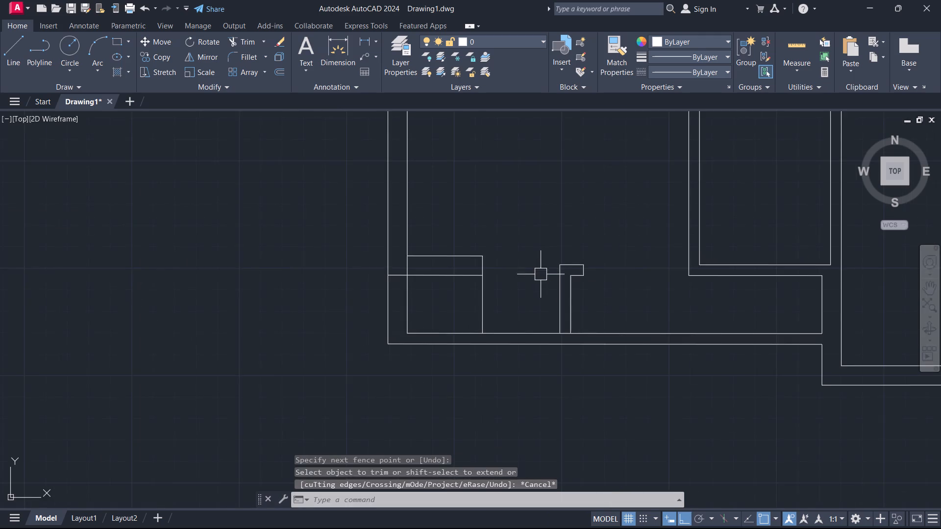
Extend the partition's west line down to the south wall's outer face.
middle_drag(541, 275, 630, 269)
scroll(654, 338, up, 2)
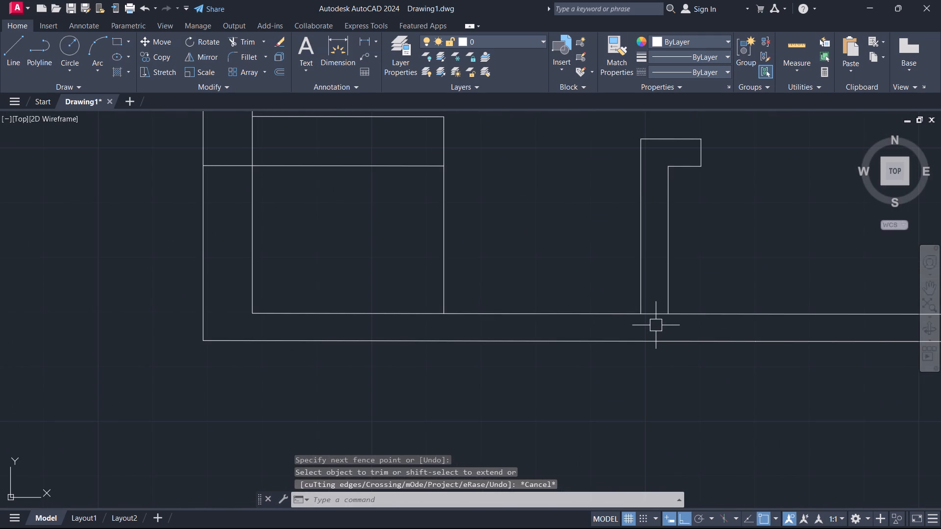
text(ex)
key(space)
click(644, 298)
key(Escape)
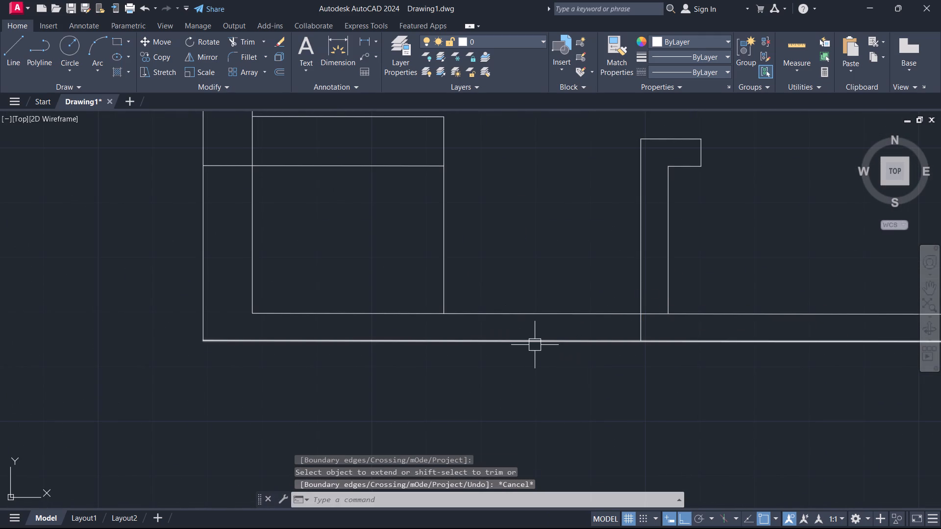
Trim away the southwest outer corner's wall lines and the offset line below the 9" wall, leaving the south wall starting at the partition.
key(t)
key(r)
key(space)
click(583, 376)
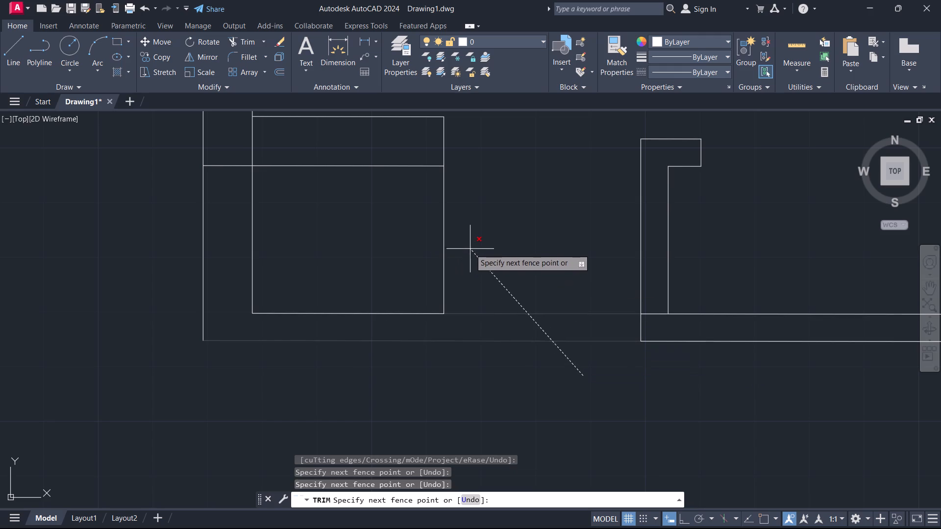
click(194, 199)
click(298, 288)
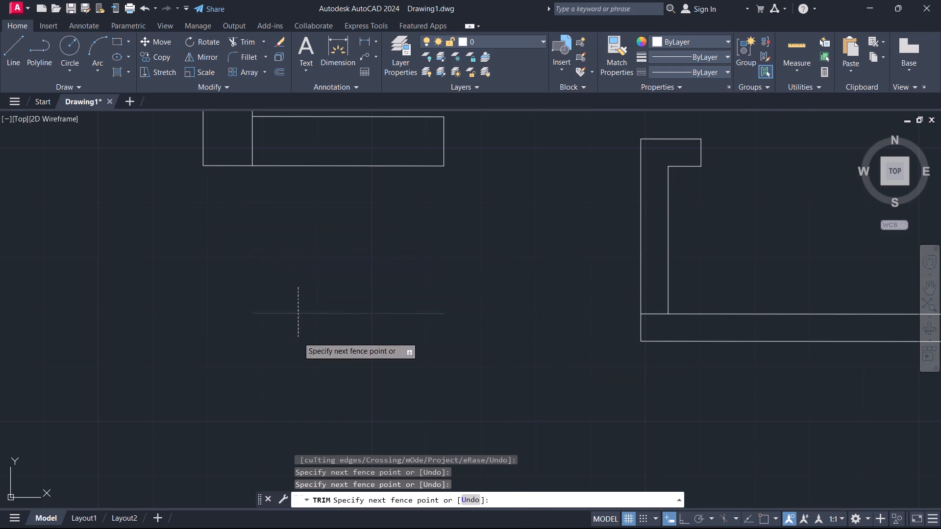
click(298, 337)
key(Escape)
Fillet the partition's east line with the south wall's inner line to close the inside corner.
scroll(452, 286, down, 1)
middle_drag(413, 286, 221, 298)
scroll(354, 300, up, 1)
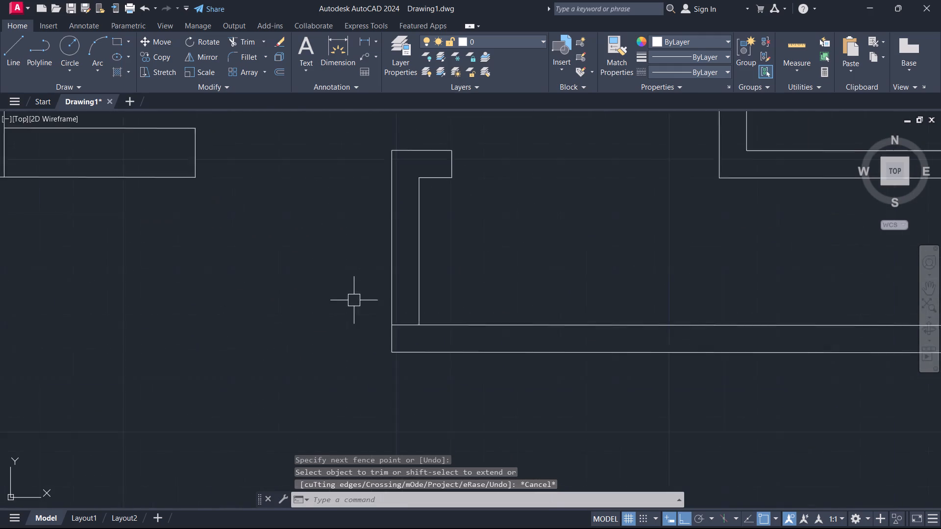
scroll(354, 300, up, 2)
key(space)
key(Escape)
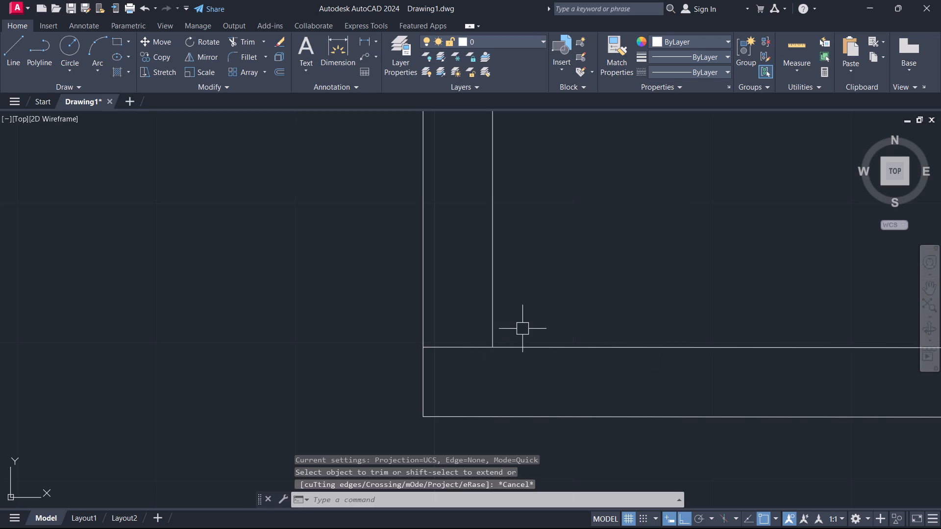
key(f)
key(space)
click(490, 325)
click(515, 348)
key(Escape)
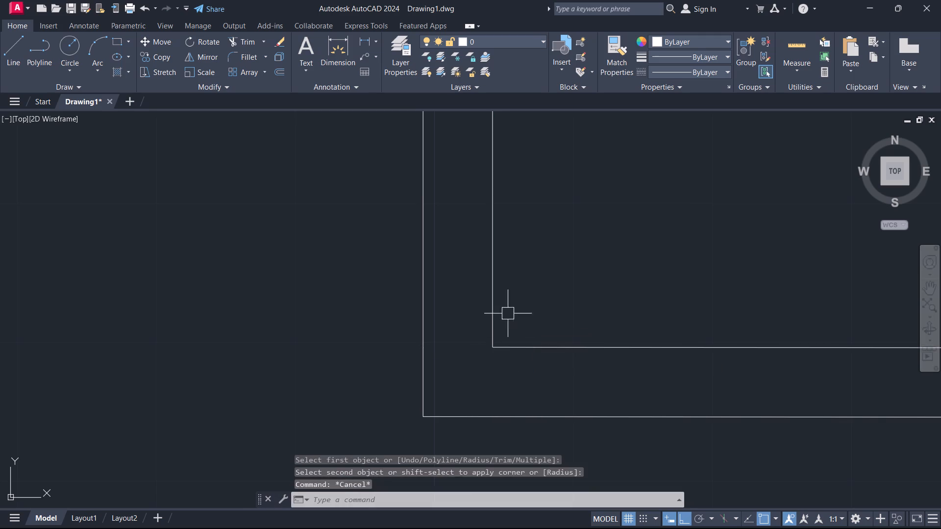
Extend both lines of the next 5" vertical wall to the east down to the south wall's inner face.
scroll(508, 313, down, 3)
middle_drag(501, 300, 313, 293)
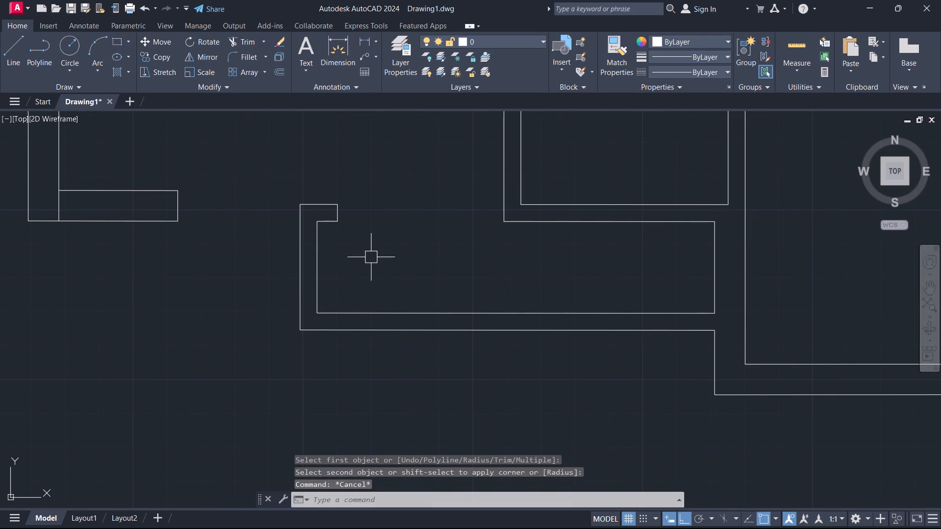
key(e)
key(x)
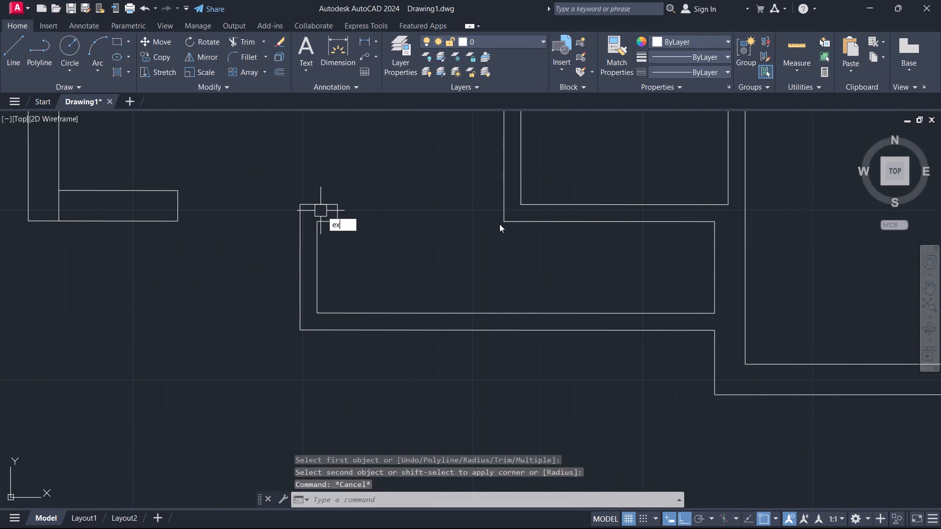
key(space)
click(563, 143)
click(450, 180)
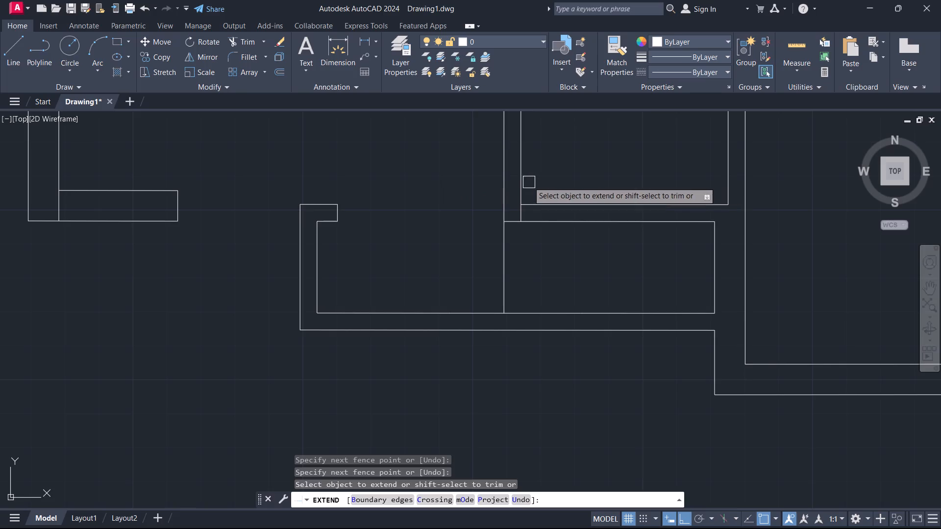
click(516, 180)
key(Escape)
Trim the lines inside the junction of the extended 5" wall and the horizontal 5" wall to its east.
scroll(529, 228, up, 2)
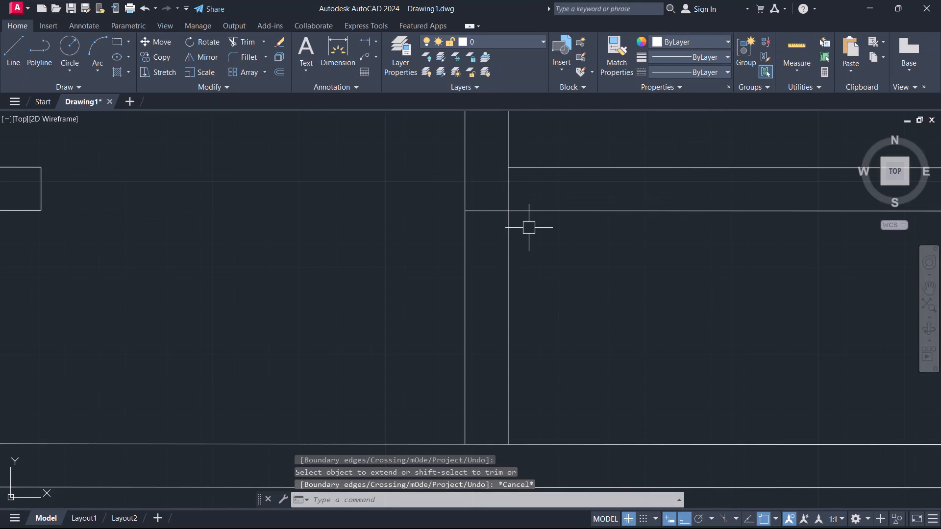
text(tr)
key(space)
scroll(524, 205, up, 1)
click(518, 187)
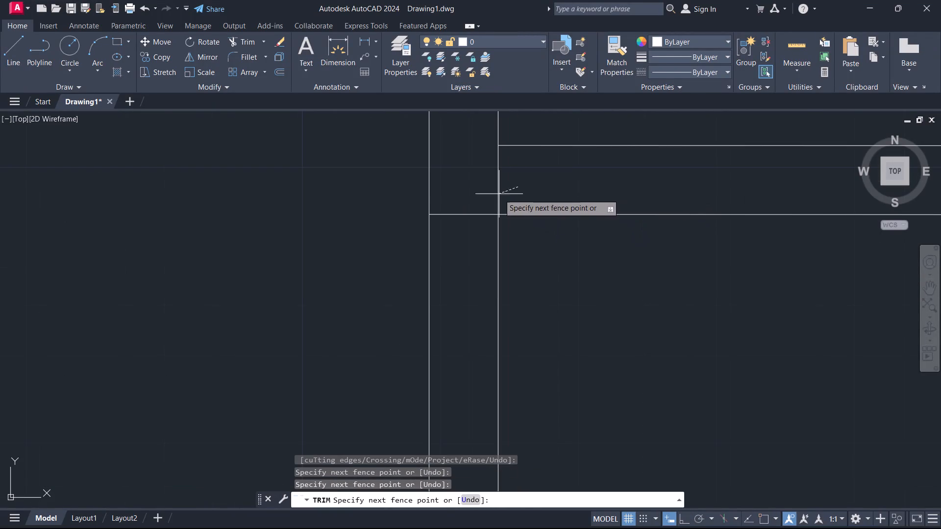
click(462, 227)
key(Escape)
Trim the south wall's inner line between the two faces of the extended 5" wall.
scroll(507, 205, down, 3)
scroll(509, 295, up, 2)
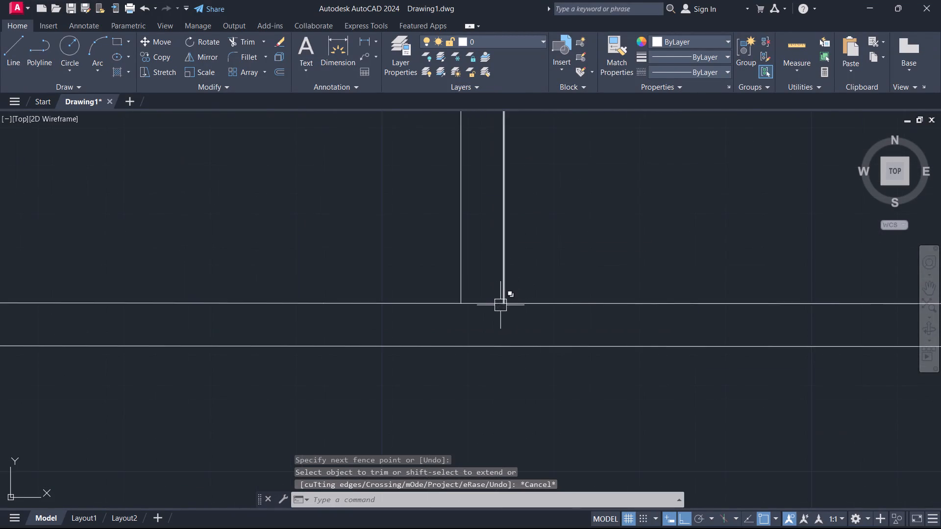
key(space)
click(483, 310)
click(483, 283)
key(Escape)
Draw two corner-to-corner diagonal lines across the small rectangular space east of the extended 5" wall to mark it as a shaft.
scroll(483, 278, down, 2)
middle_drag(505, 269, 463, 297)
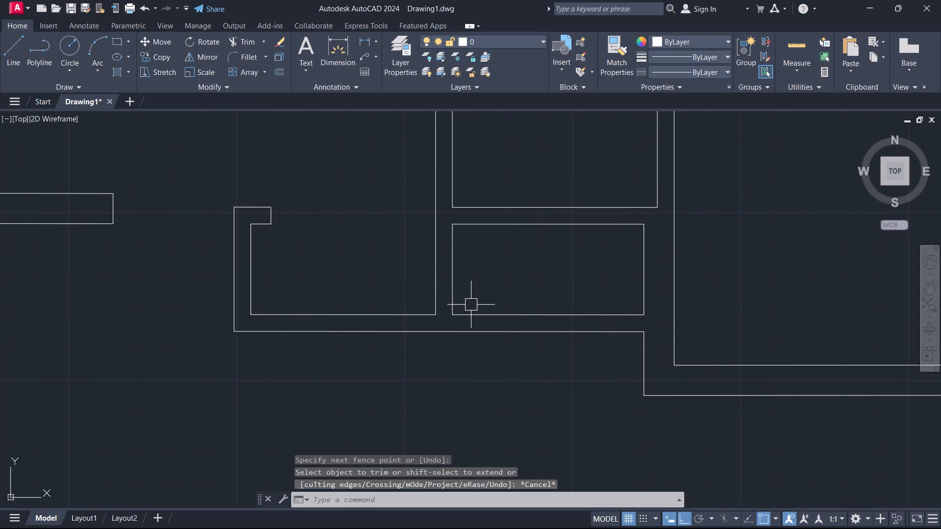
text(l)
key(space)
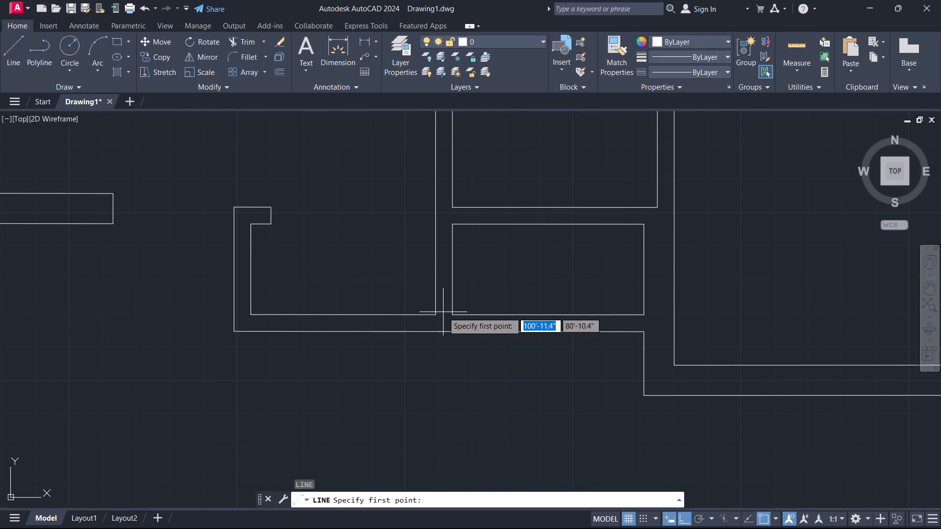
click(454, 318)
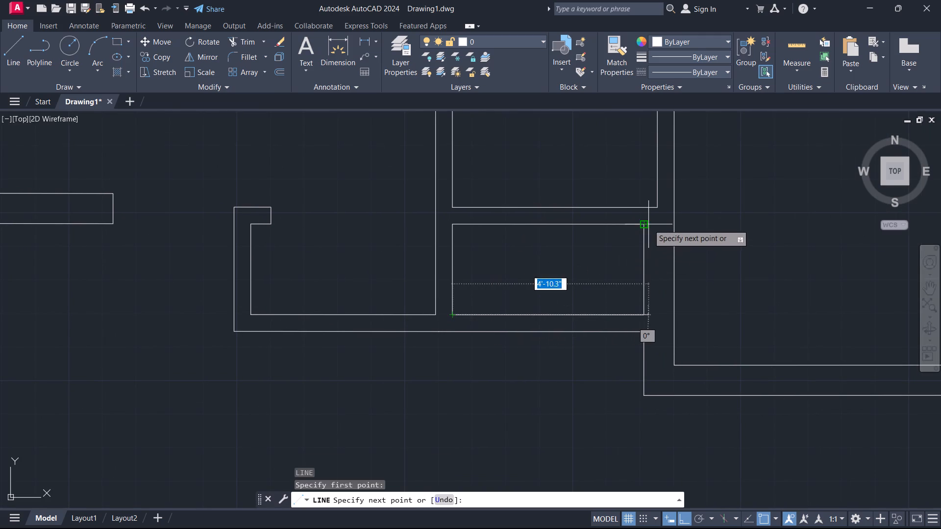
click(648, 224)
key(Escape)
key(space)
click(644, 314)
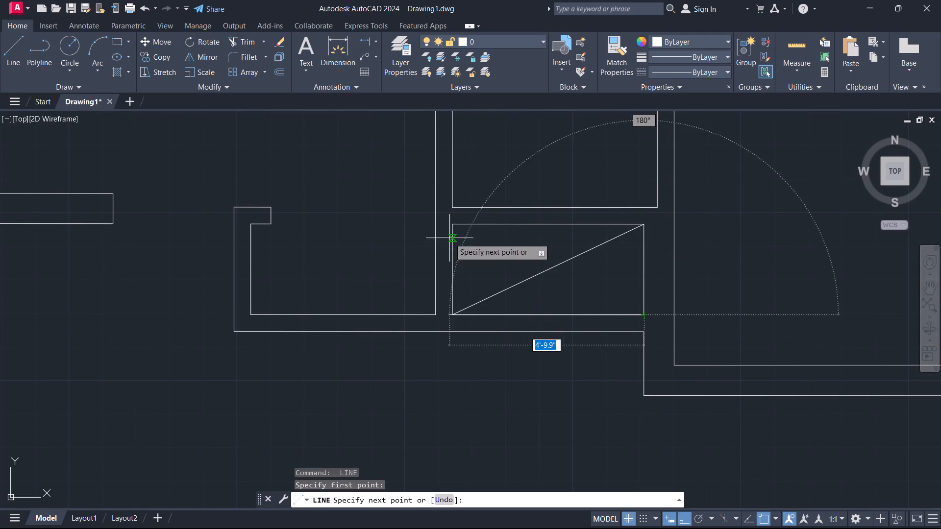
click(452, 224)
key(Escape)
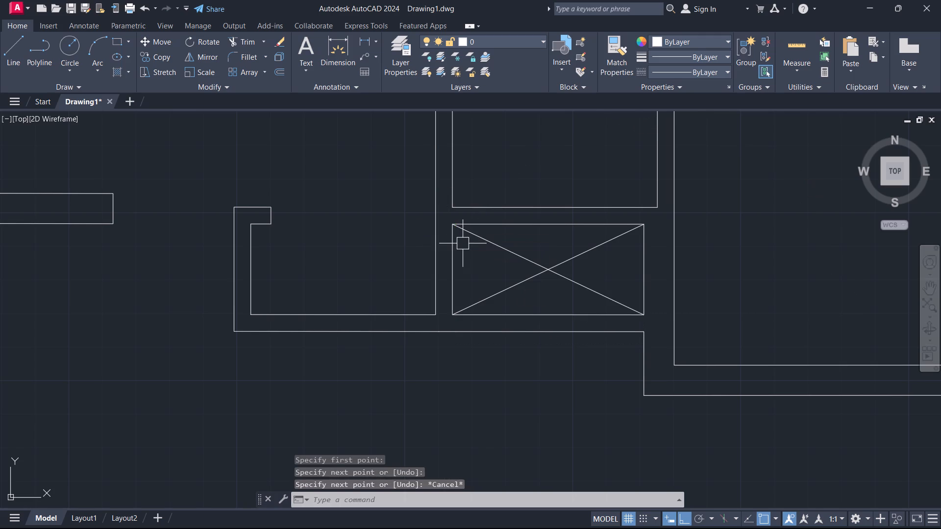
Draw a short line across the 5" wall north of the crossed shaft, from the midpoint of its room-side face.
text(l)
key(space)
click(576, 210)
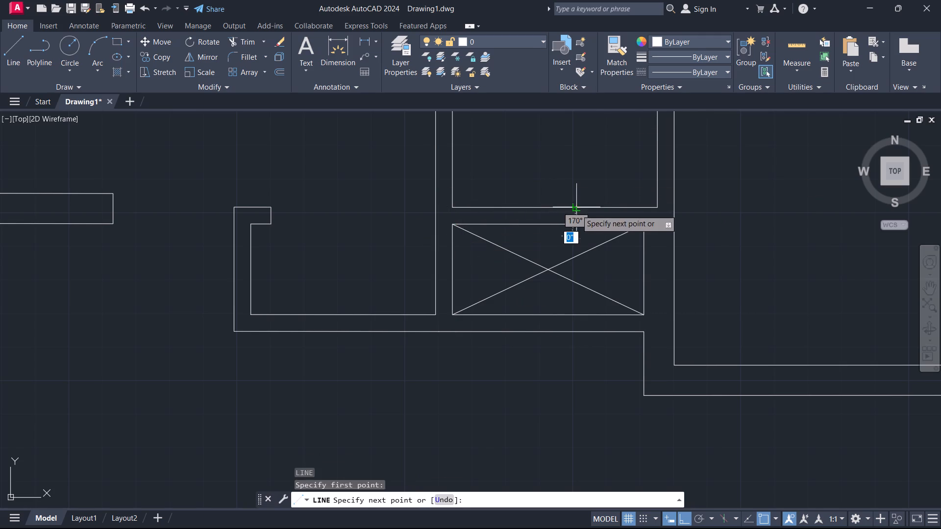
key(Escape)
key(space)
click(549, 208)
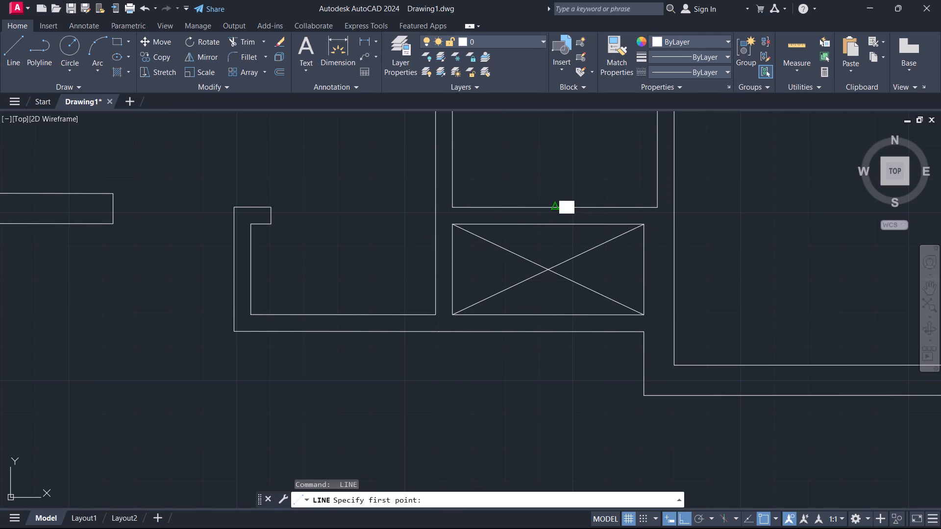
click(555, 223)
key(Escape)
Offset the short line across the wall 1' to the west and 1' to the east for the window's jambs.
text(o 1)
key(apostrophe)
key(Return)
scroll(555, 225, up, 1)
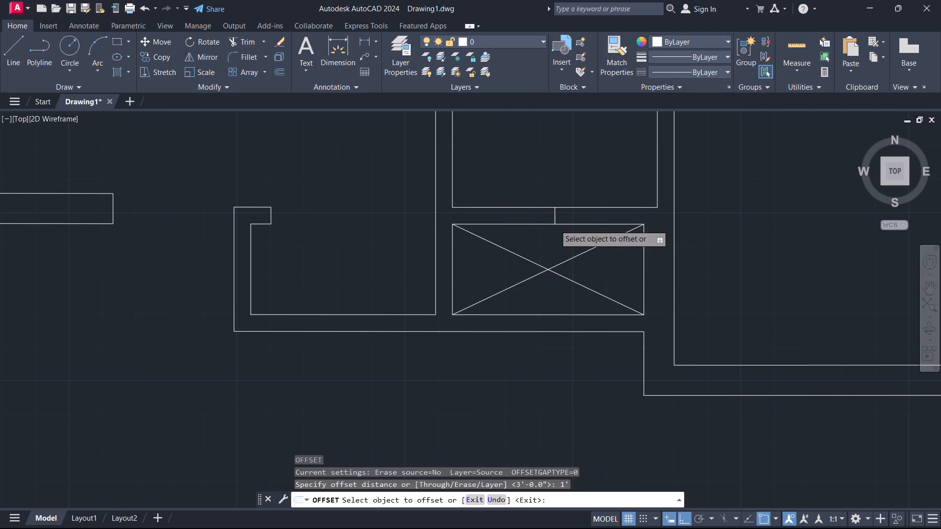
scroll(555, 225, up, 4)
drag(548, 180, 543, 179)
click(518, 177)
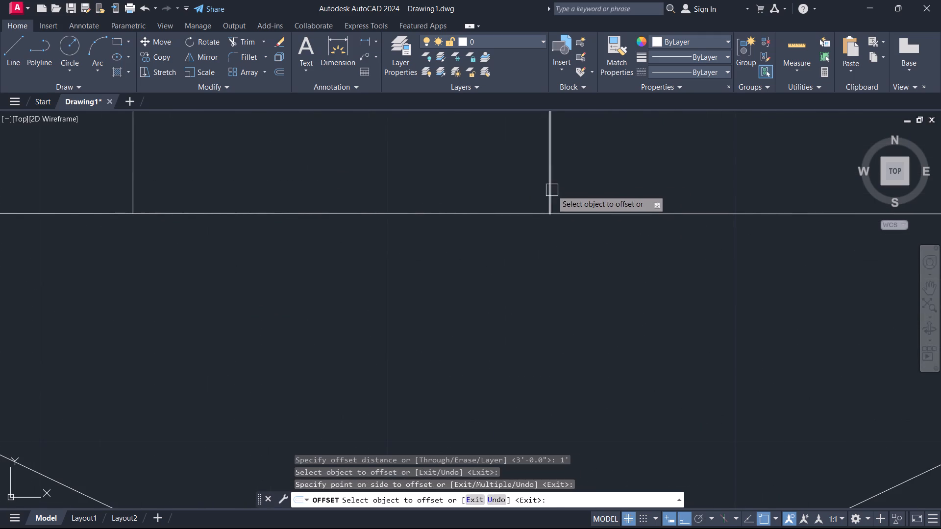
click(552, 190)
click(620, 194)
key(Escape)
Erase the original middle line between the two window jambs.
scroll(600, 189, down, 4)
middle_drag(600, 189, 570, 267)
scroll(600, 189, up, 1)
drag(569, 260, 563, 256)
click(532, 250)
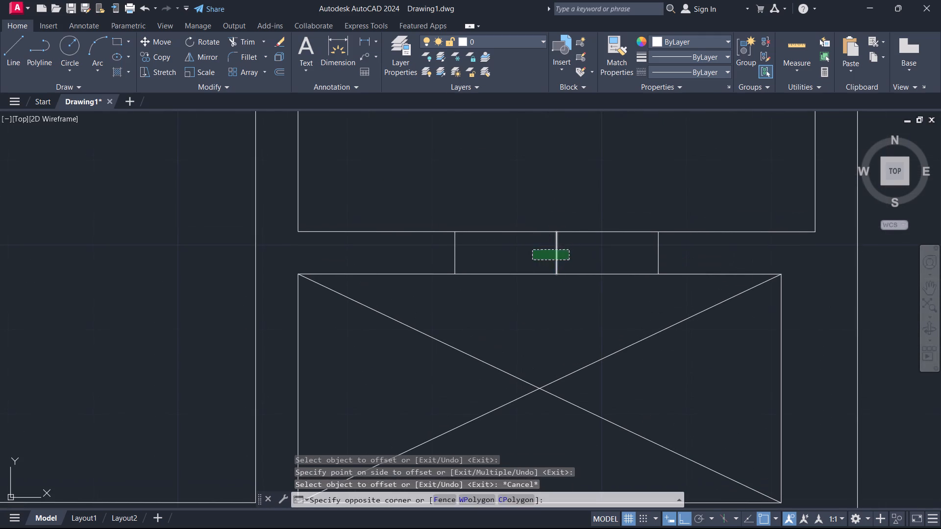
key(Delete)
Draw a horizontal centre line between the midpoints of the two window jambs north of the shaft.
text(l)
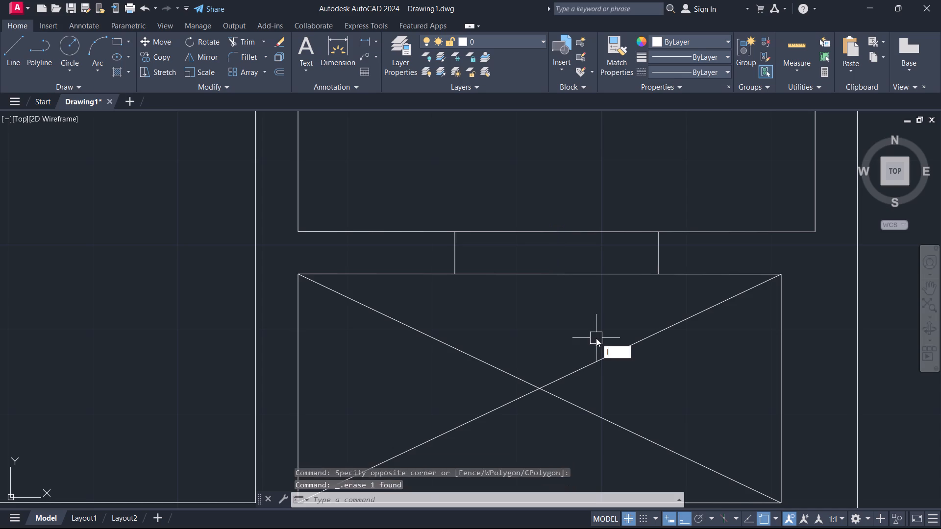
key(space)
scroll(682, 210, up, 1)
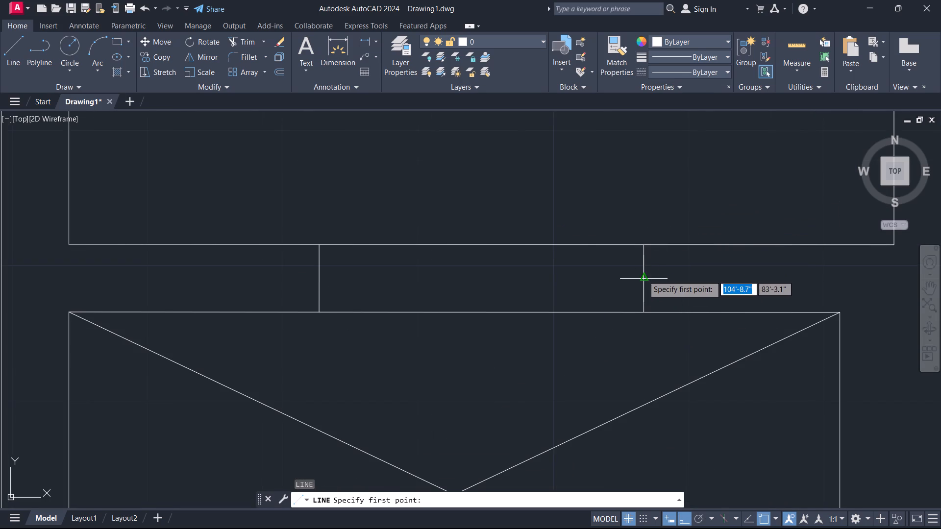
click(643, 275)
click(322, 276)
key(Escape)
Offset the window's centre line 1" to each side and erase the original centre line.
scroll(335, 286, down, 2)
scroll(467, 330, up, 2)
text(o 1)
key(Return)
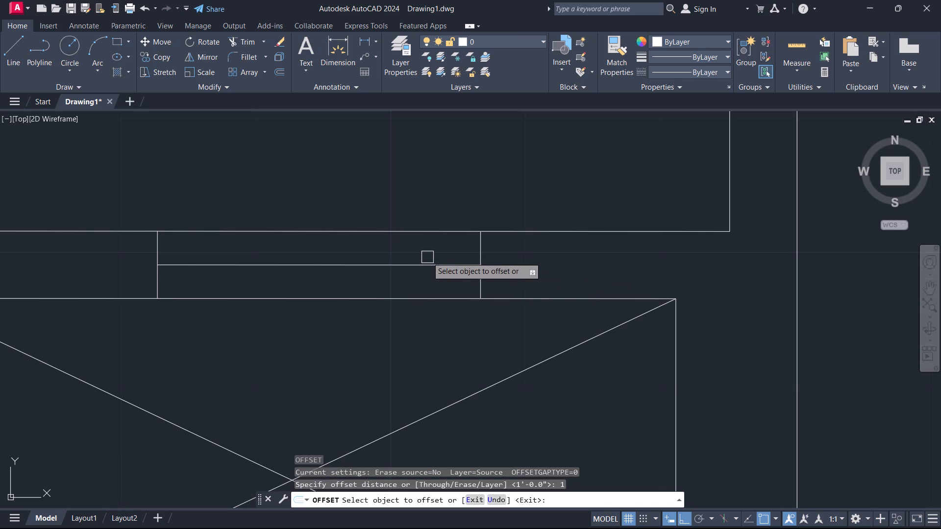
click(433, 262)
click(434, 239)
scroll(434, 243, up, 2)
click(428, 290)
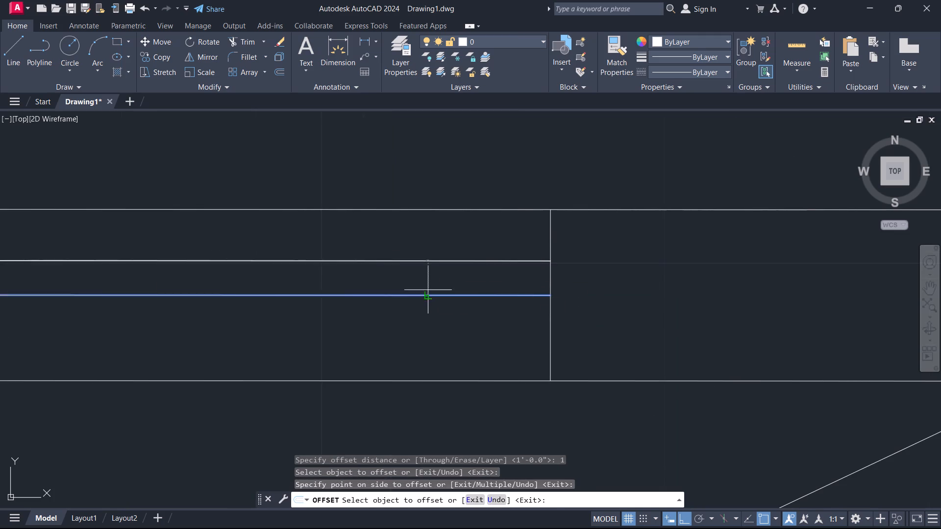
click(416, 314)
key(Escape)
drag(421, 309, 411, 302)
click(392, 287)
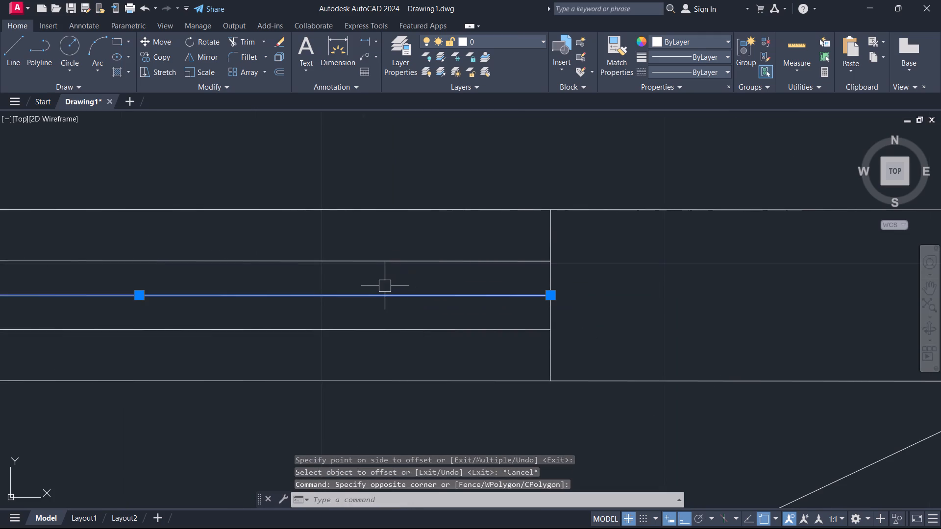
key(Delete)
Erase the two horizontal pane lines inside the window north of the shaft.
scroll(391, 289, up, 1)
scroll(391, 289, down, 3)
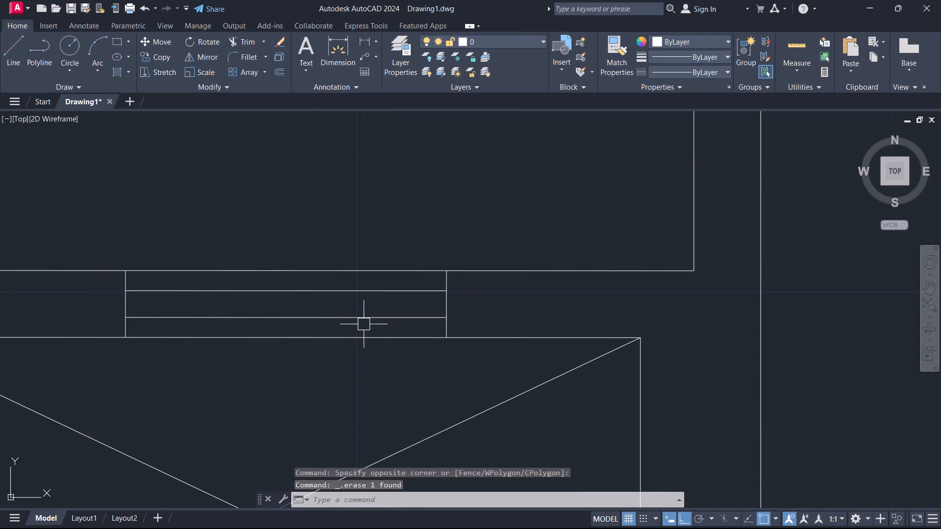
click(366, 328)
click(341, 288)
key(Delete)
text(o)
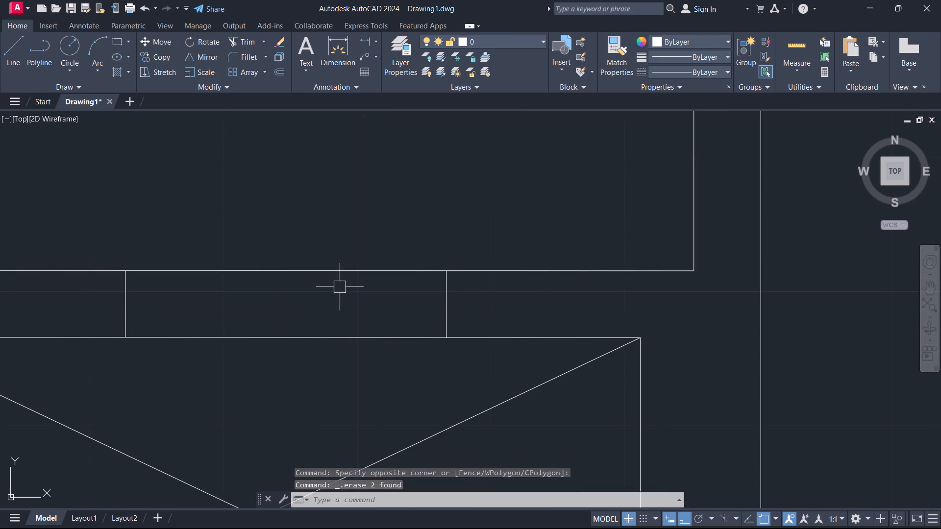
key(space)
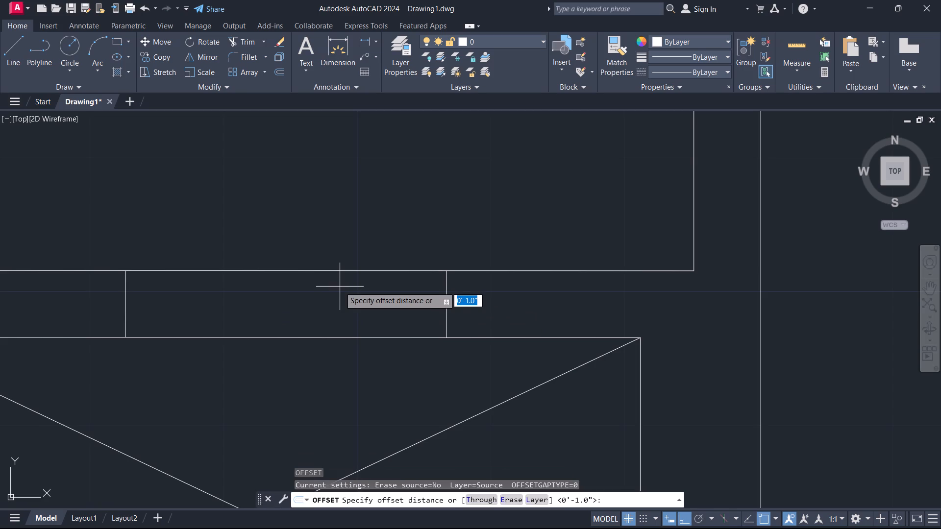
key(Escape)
Draw a horizontal centre line between the midpoints of the two window jambs north of the shaft.
text(l)
key(space)
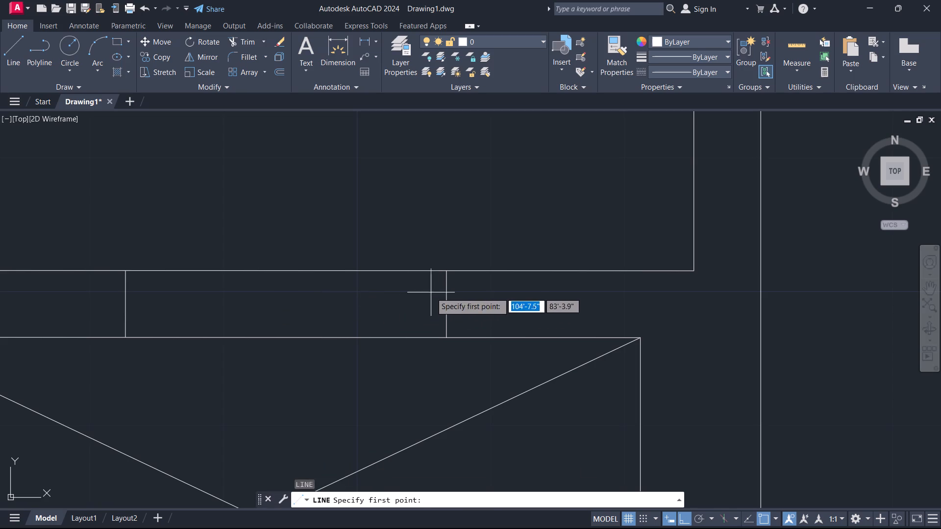
drag(448, 304, 442, 304)
click(126, 302)
key(Escape)
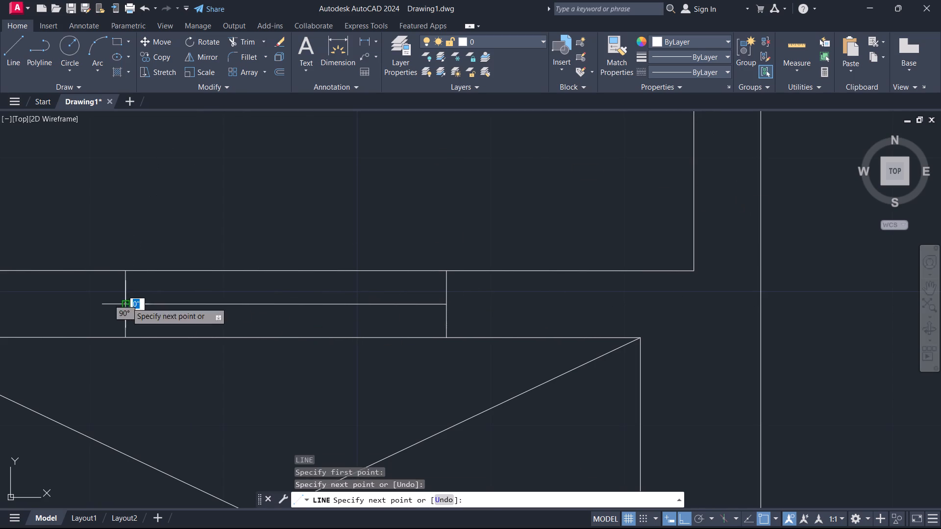
Offset the window's centre line 0.5" to each side and erase the original to leave two pane lines.
key(o)
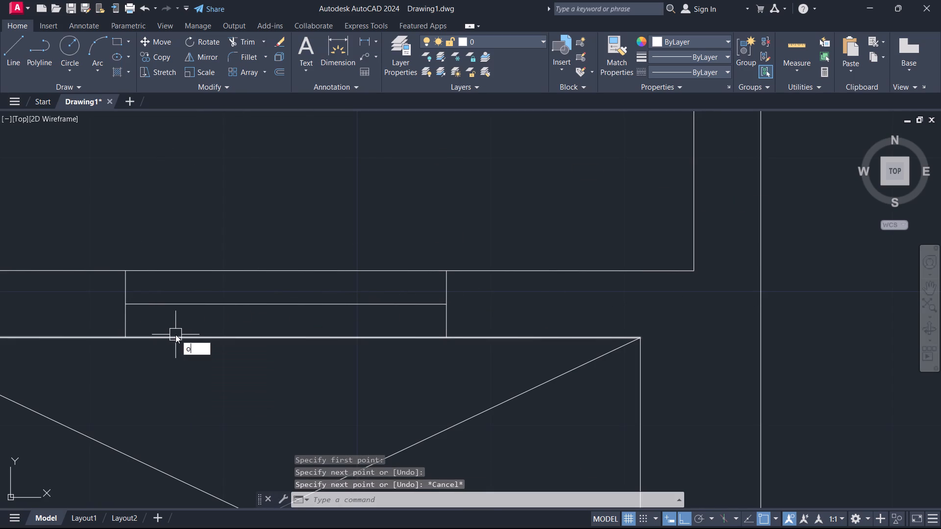
key(space)
text(0.)
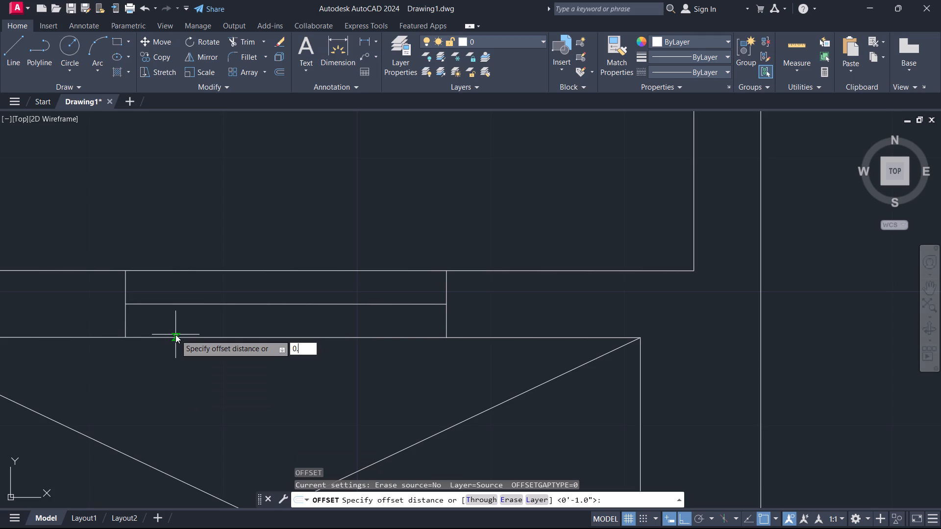
key(5)
key(Return)
click(248, 305)
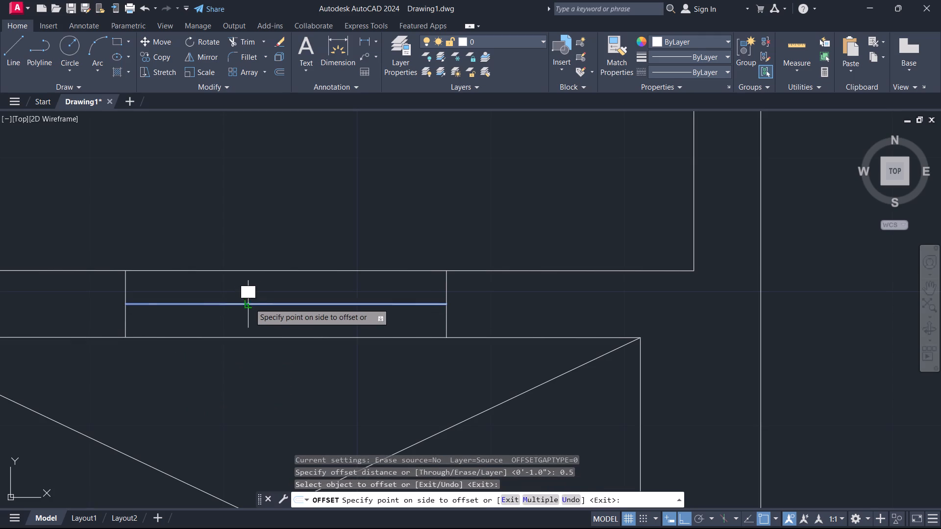
click(251, 295)
scroll(250, 300, up, 2)
click(254, 311)
click(248, 335)
key(Escape)
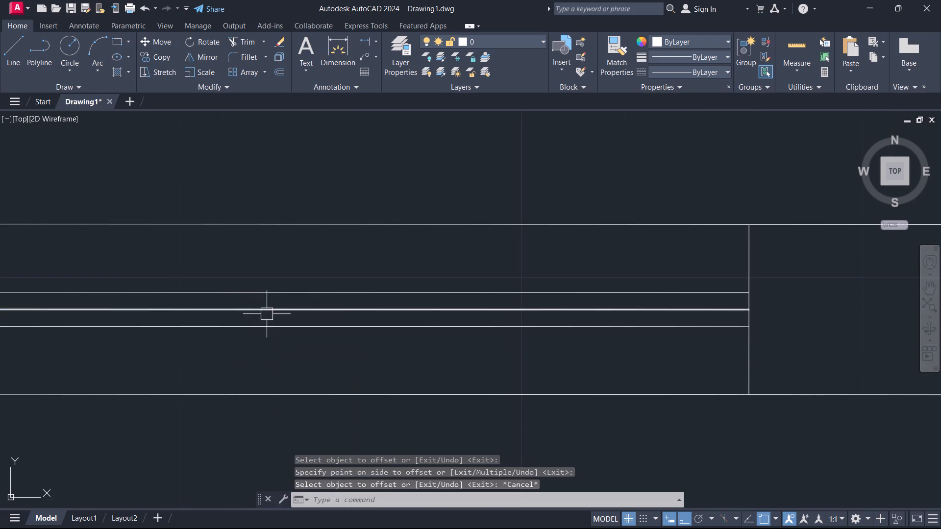
click(267, 312)
key(Delete)
Draw a horizontal centre line through the short 9" south wall segment at the plan's southwest corner, between its end midpoints.
scroll(283, 364, up, 1)
scroll(283, 364, down, 2)
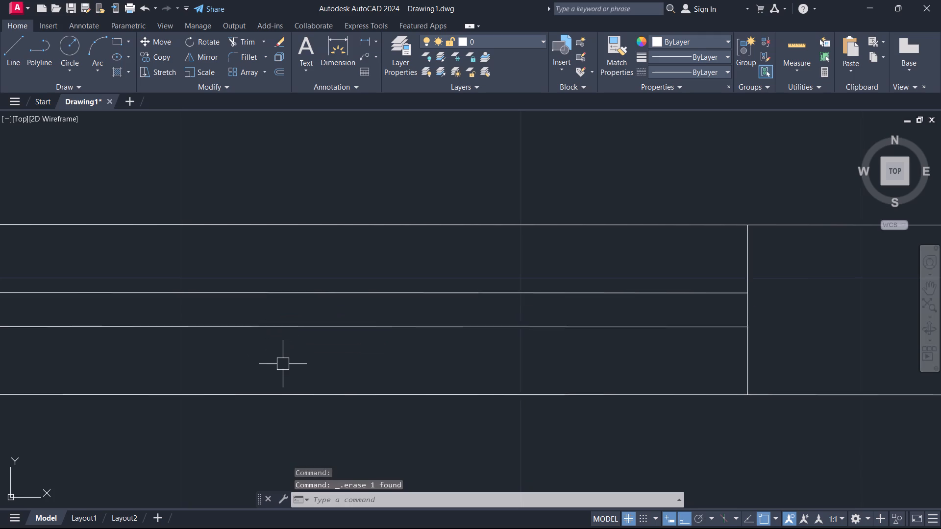
scroll(283, 364, down, 4)
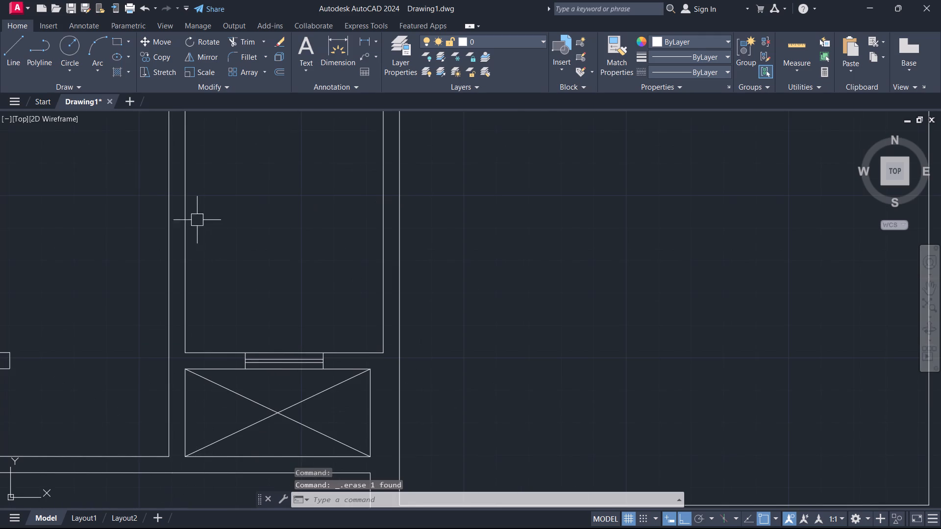
scroll(271, 250, down, 2)
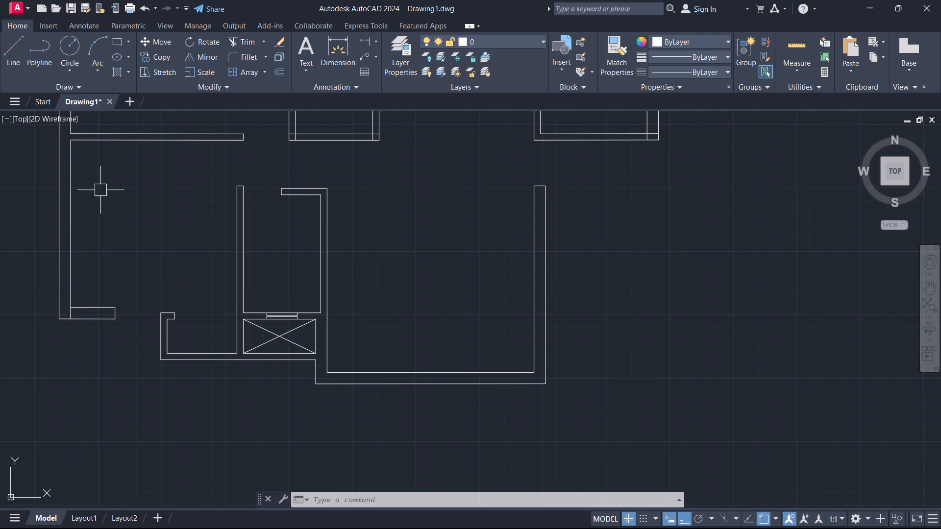
scroll(128, 286, up, 2)
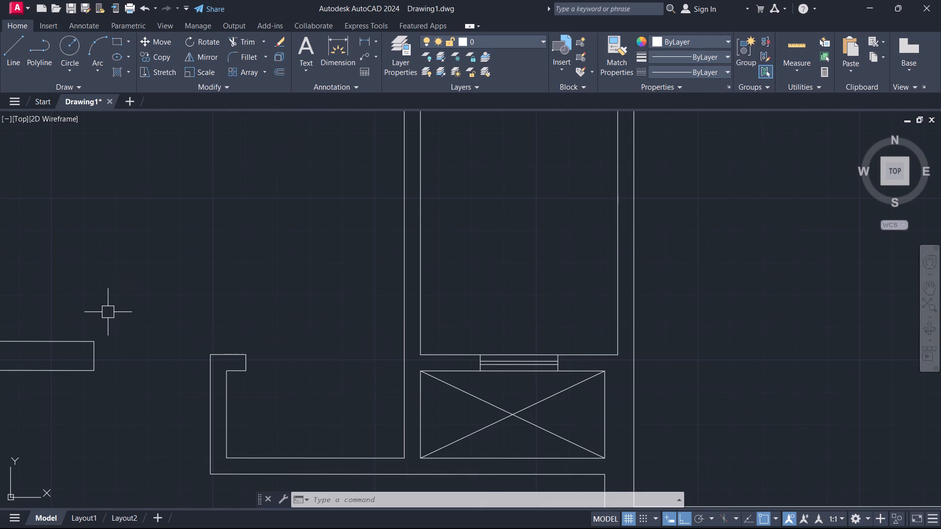
middle_drag(146, 271, 214, 255)
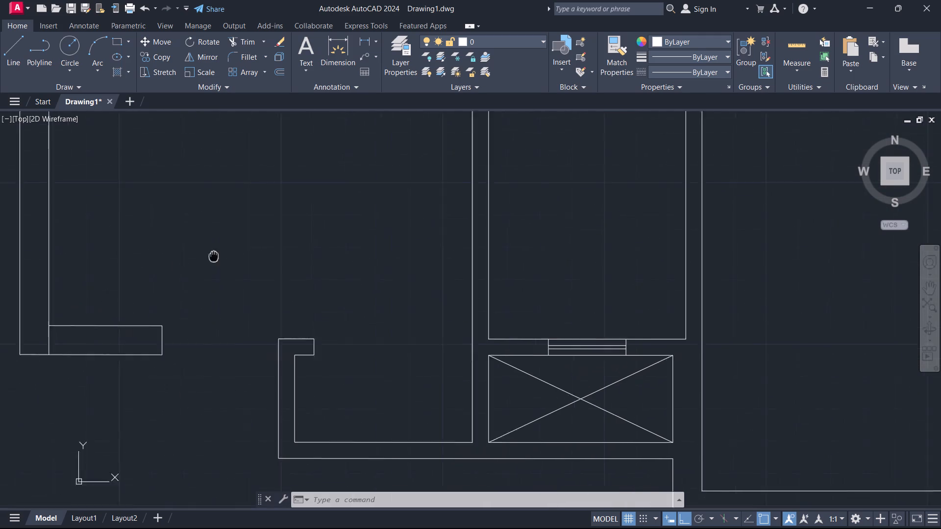
middle_drag(214, 255, 287, 255)
key(l)
key(space)
scroll(229, 335, up, 1)
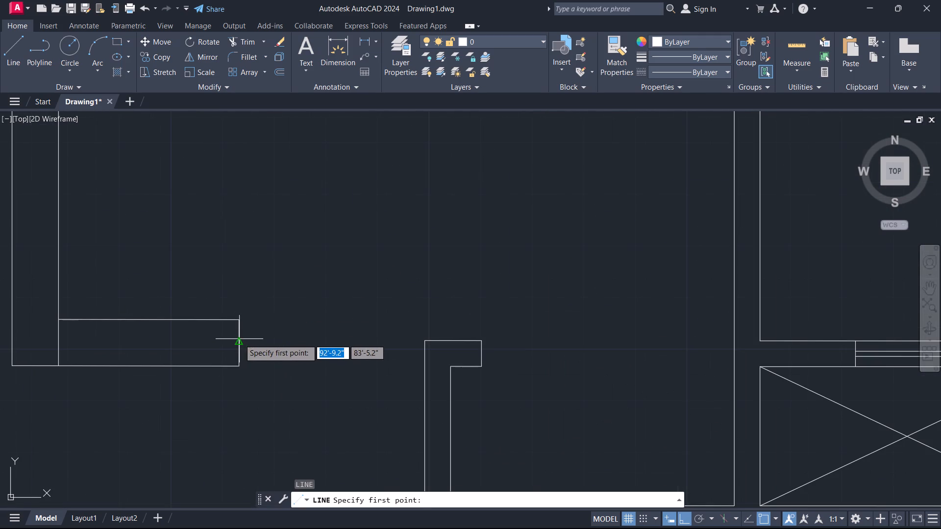
click(239, 339)
click(59, 343)
key(Escape)
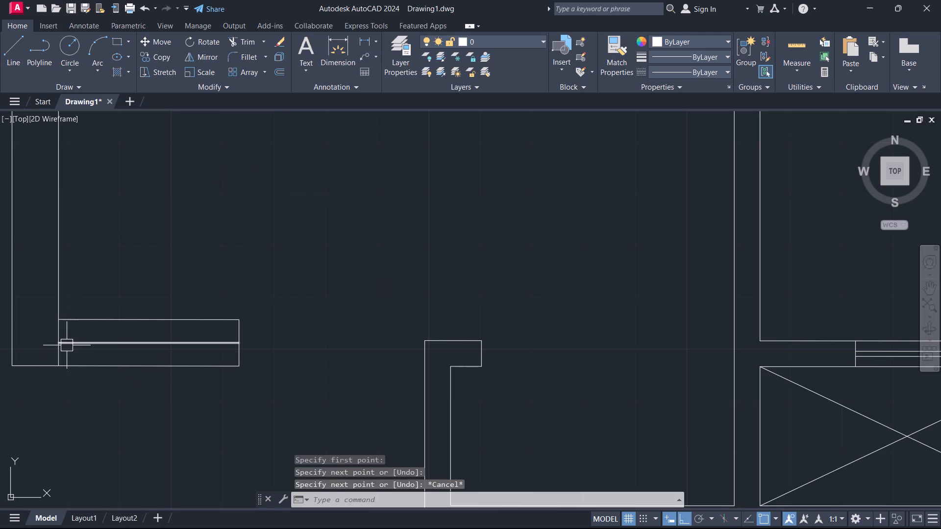
Offset the southwest segment's centre line 1" to each side and erase the original to form the window's pane lines.
text(o 1)
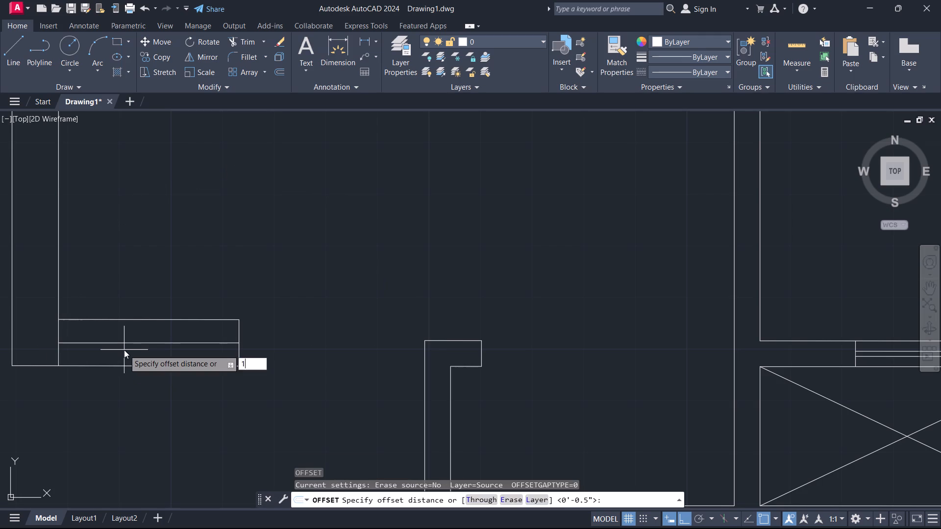
key(Return)
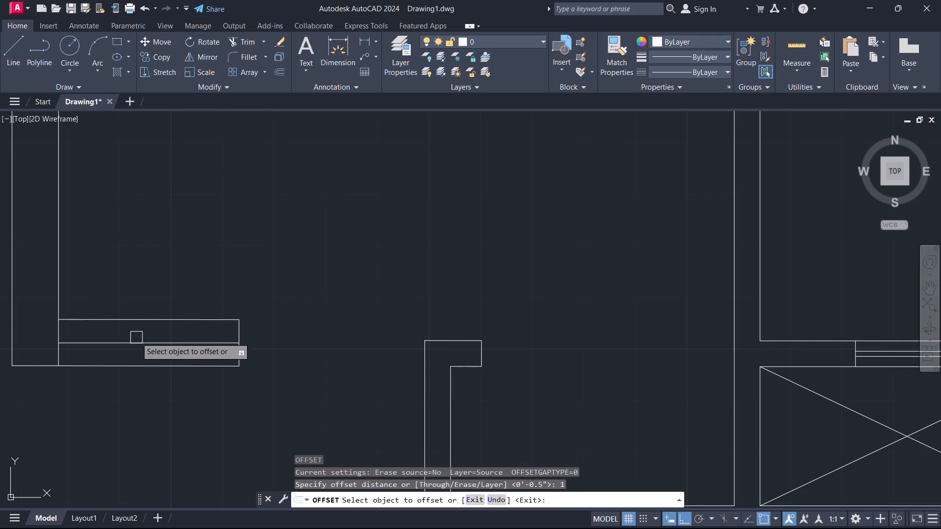
click(135, 336)
click(134, 342)
click(116, 313)
scroll(112, 350, up, 2)
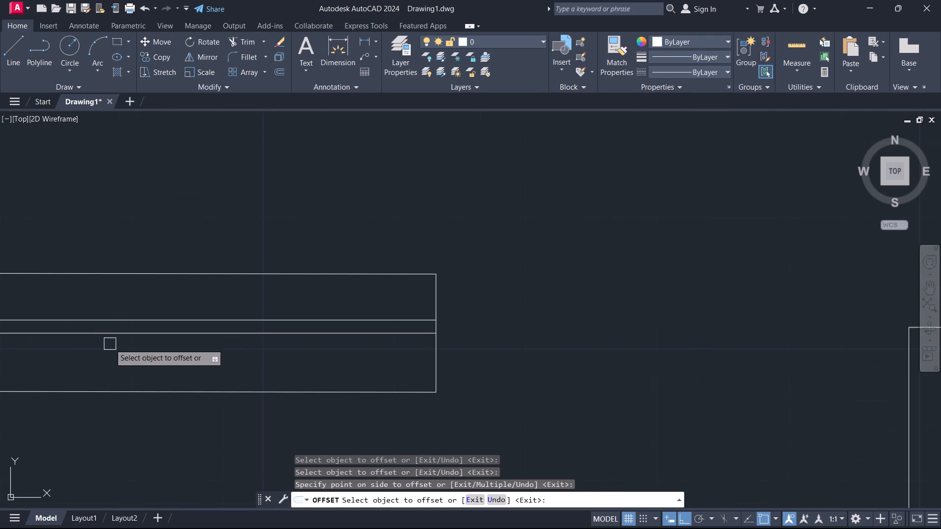
click(109, 337)
click(108, 362)
key(Escape)
scroll(137, 333, up, 2)
click(150, 335)
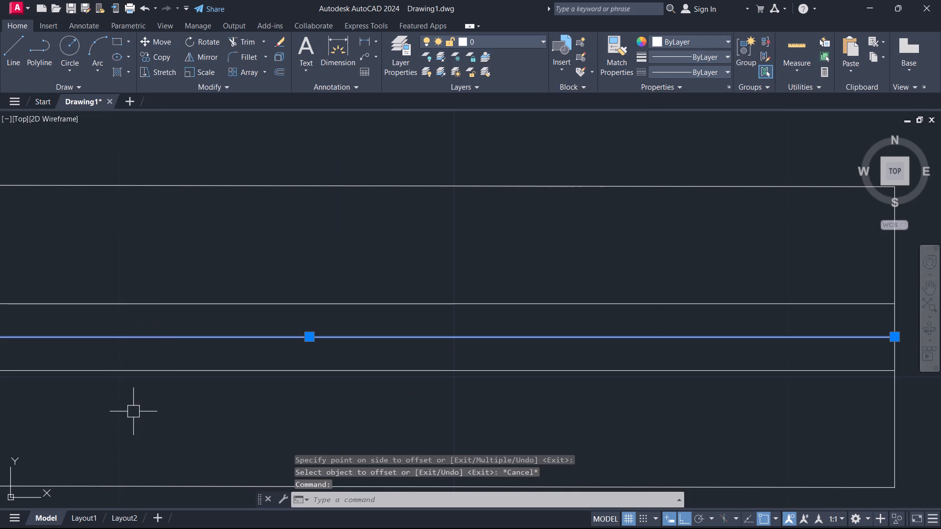
key(Delete)
Extend both lines of the 5" north wall of the room above the southern shaft west to the room's west wall.
scroll(135, 409, down, 4)
scroll(214, 329, down, 3)
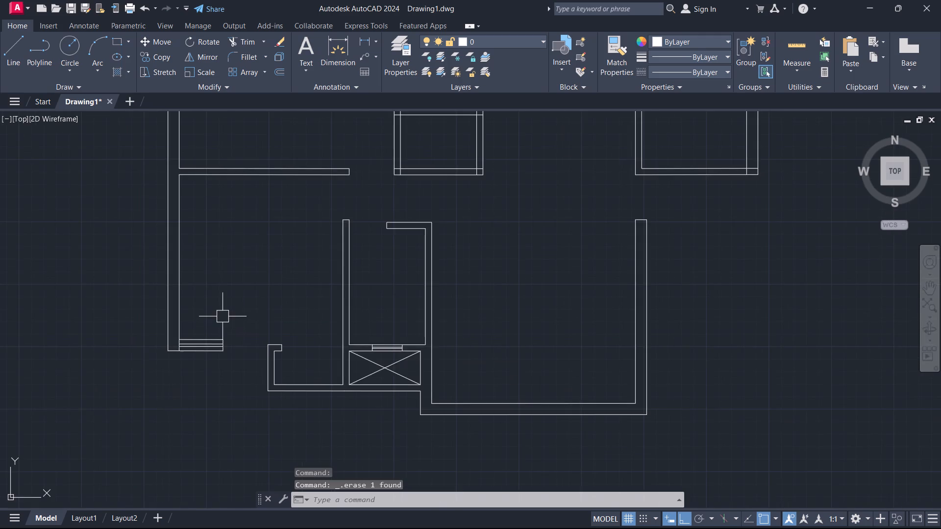
middle_drag(223, 316, 353, 391)
middle_drag(334, 339, 339, 387)
scroll(339, 387, up, 1)
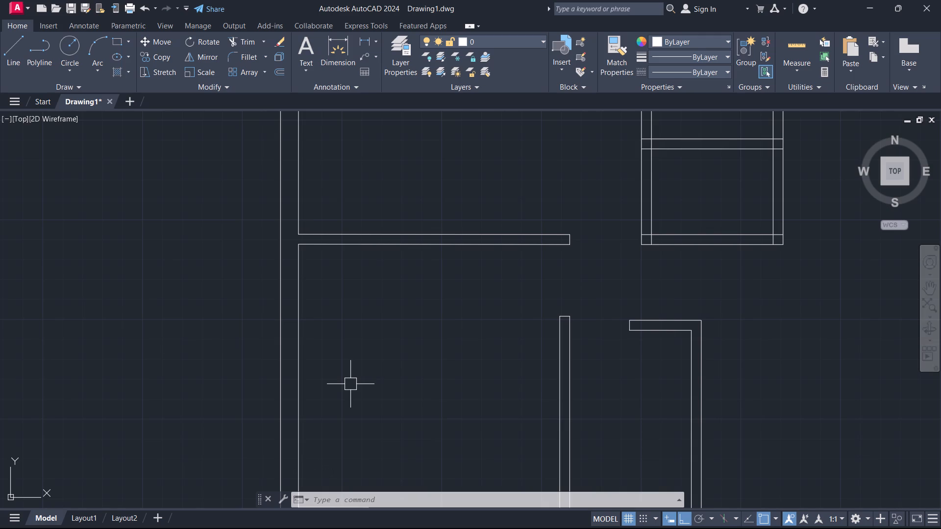
text(ex)
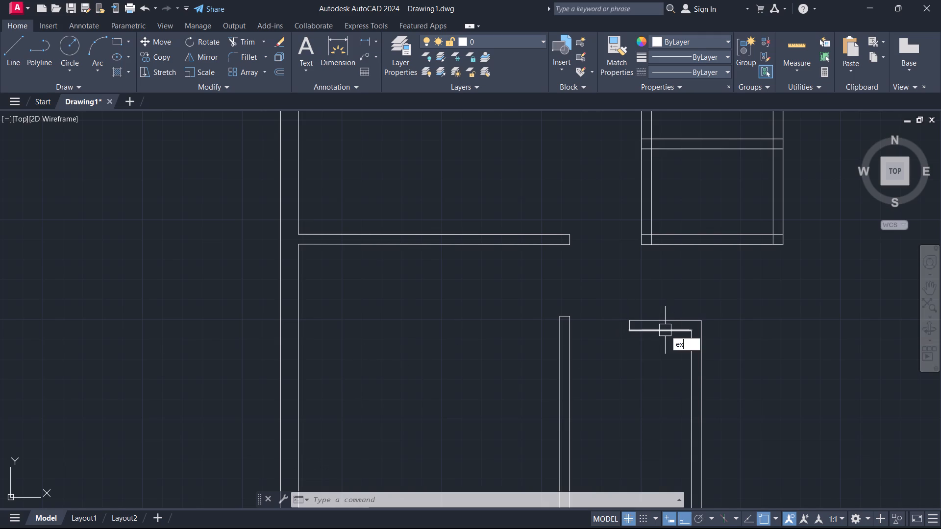
key(space)
click(663, 361)
click(636, 289)
key(Escape)
Trim the old end cap and the west wall's face line where the extended north wall joins it.
scroll(629, 303, up, 2)
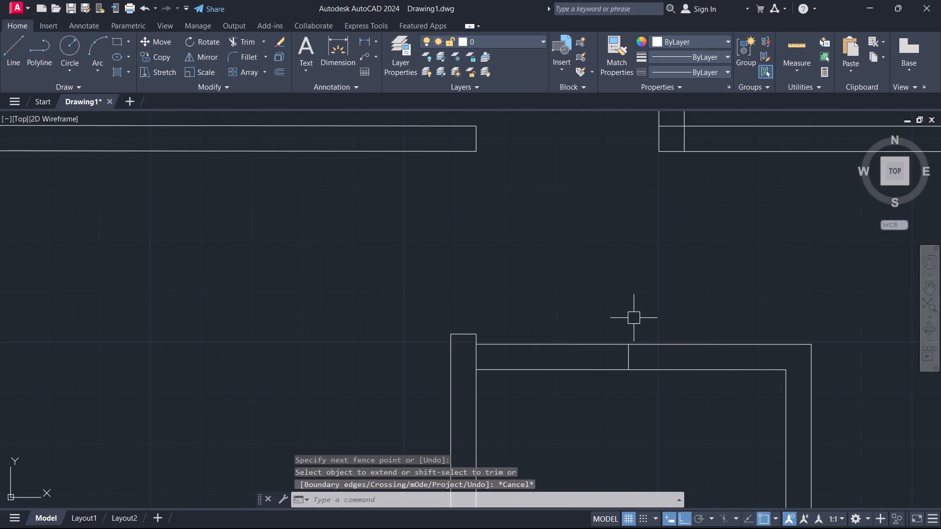
text(tr)
key(space)
click(637, 356)
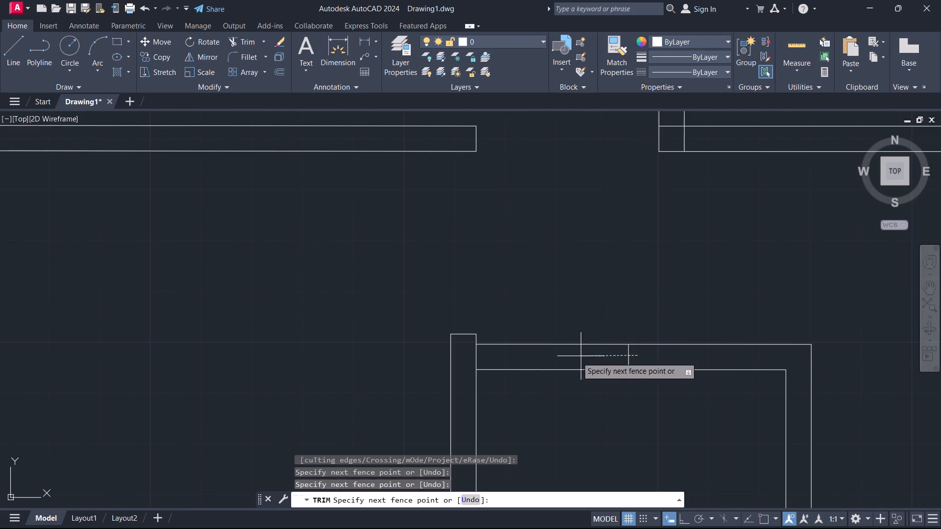
click(460, 355)
key(Escape)
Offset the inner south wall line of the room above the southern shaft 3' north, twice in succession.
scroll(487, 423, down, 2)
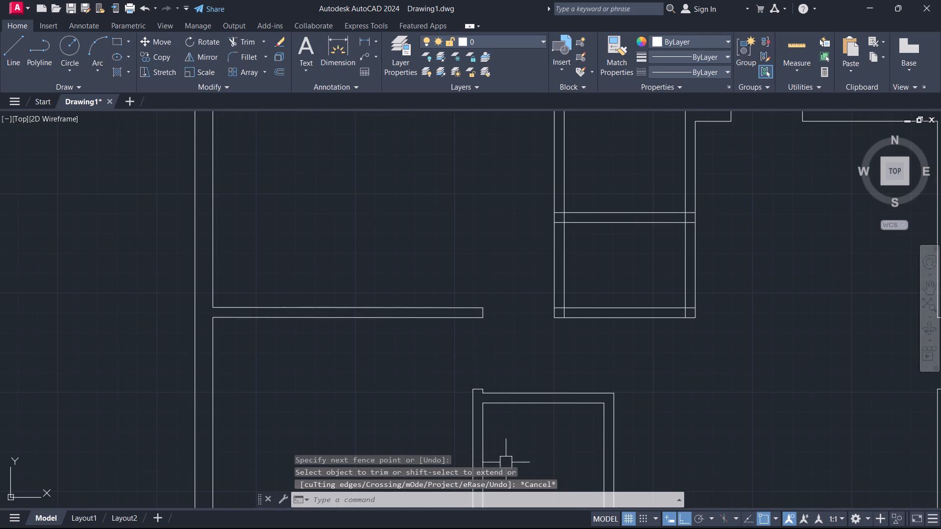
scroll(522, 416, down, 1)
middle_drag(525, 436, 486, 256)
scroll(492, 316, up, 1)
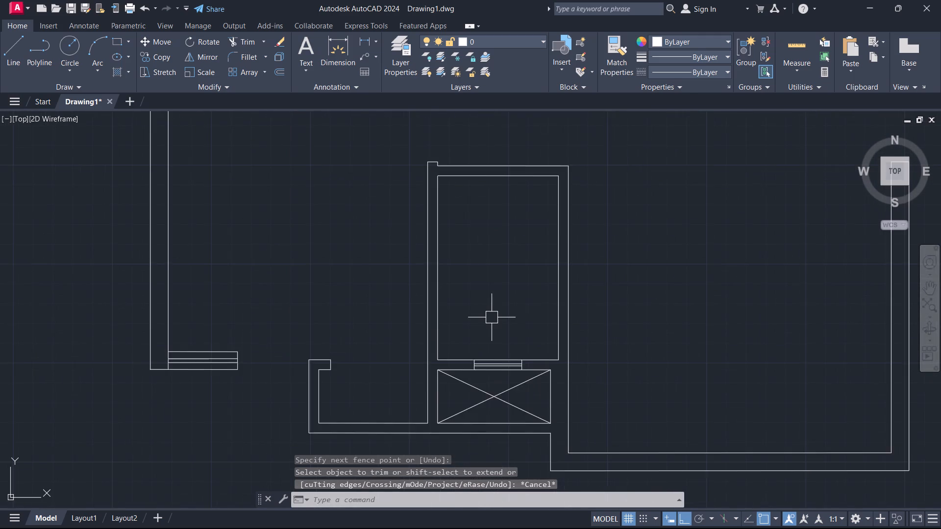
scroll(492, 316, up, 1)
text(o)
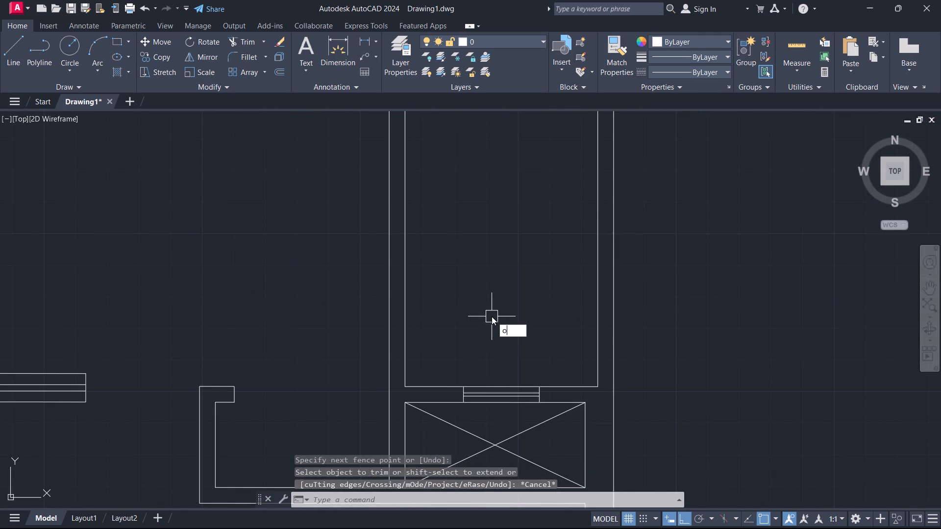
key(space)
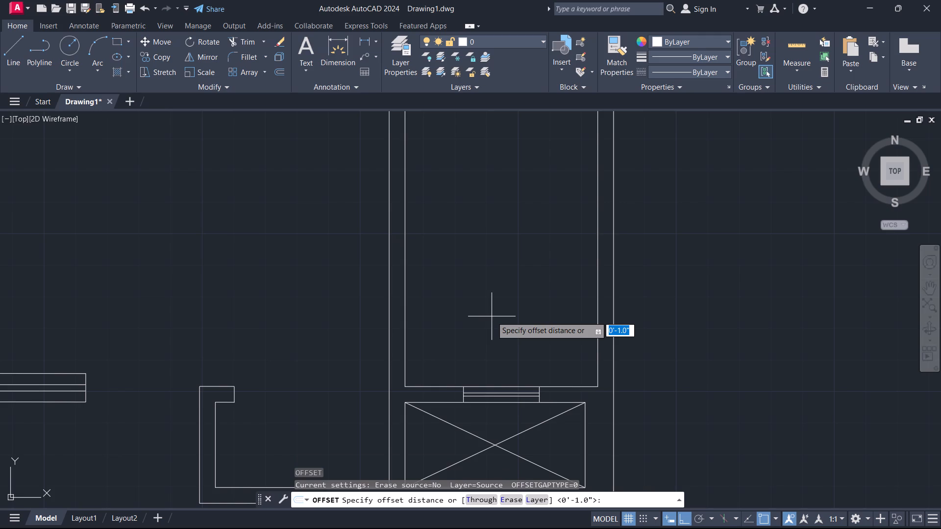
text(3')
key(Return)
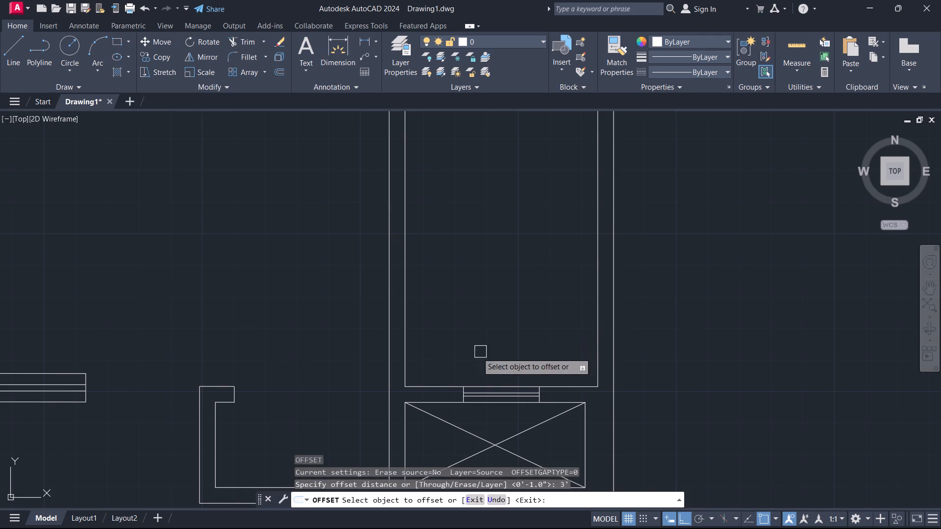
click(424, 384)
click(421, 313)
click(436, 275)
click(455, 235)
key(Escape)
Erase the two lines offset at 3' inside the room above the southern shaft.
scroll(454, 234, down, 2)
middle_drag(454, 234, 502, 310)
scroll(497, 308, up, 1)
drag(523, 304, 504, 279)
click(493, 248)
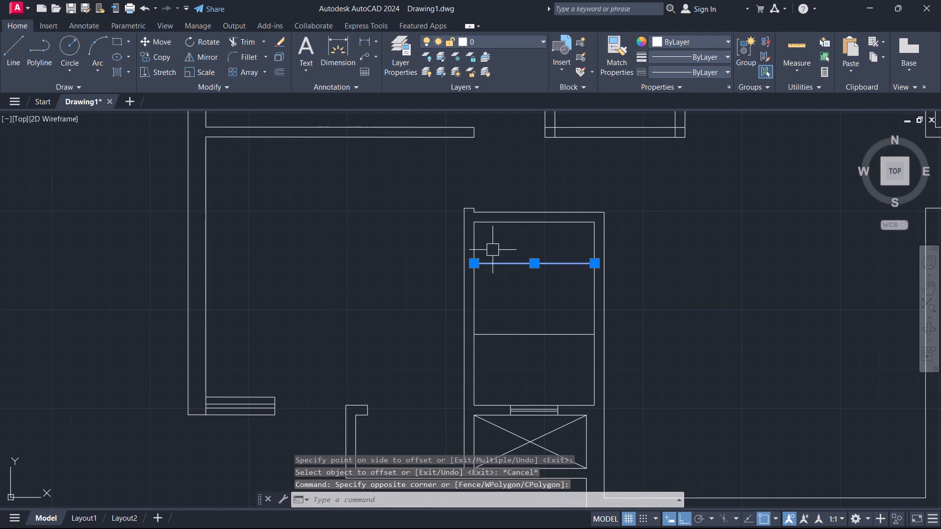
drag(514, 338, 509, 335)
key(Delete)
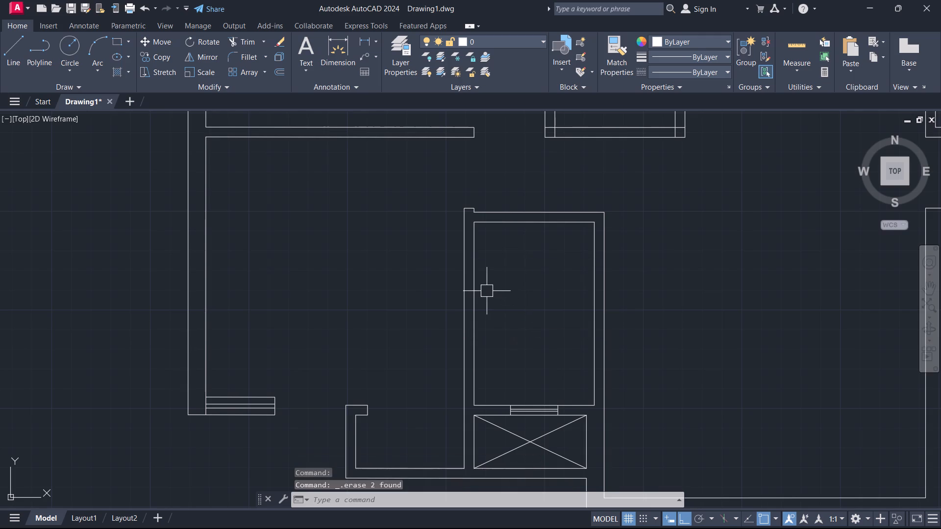
Offset the room's inner south wall line 2'6" north, then offset the new line another 2'6" north.
text(o 2'6)
key(Return)
click(498, 403)
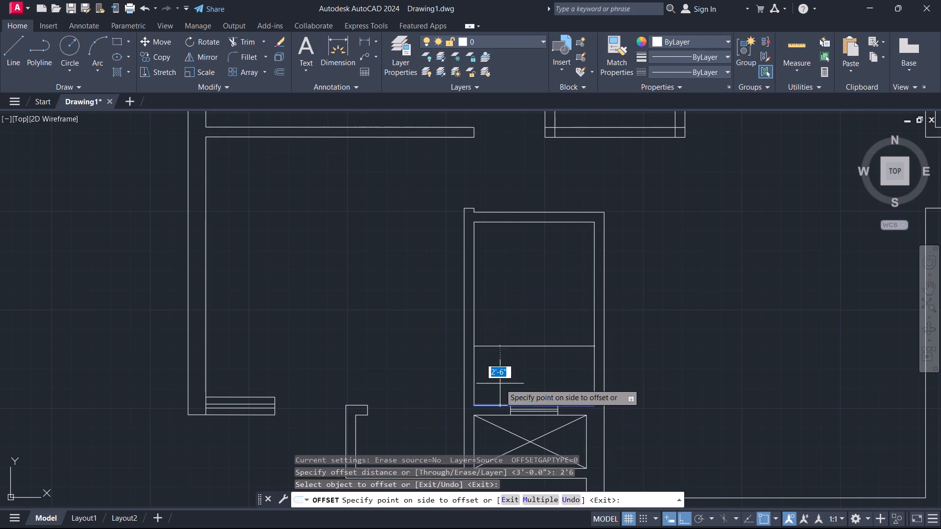
drag(500, 383, 500, 378)
click(495, 345)
click(485, 318)
key(Escape)
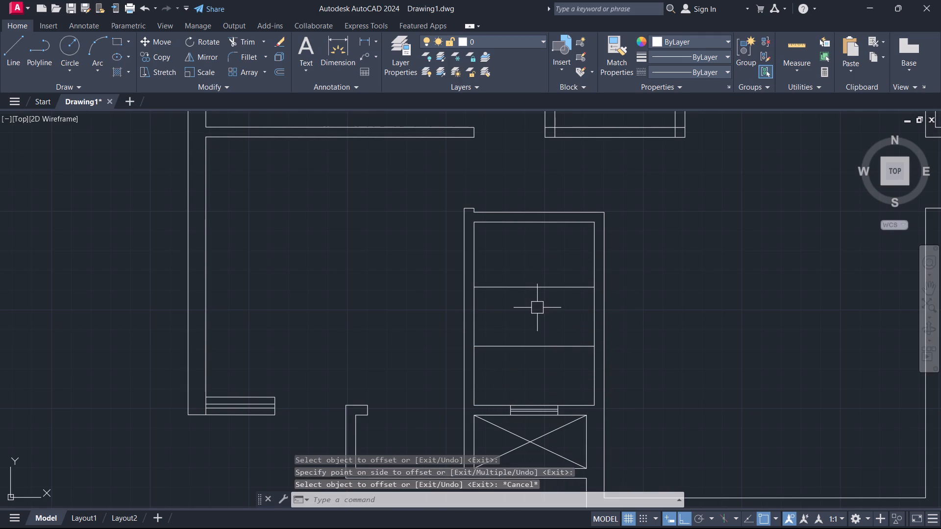
Extend the two offset lines west across the room's west wall to its outer face.
text(ex)
key(space)
drag(549, 366, 547, 361)
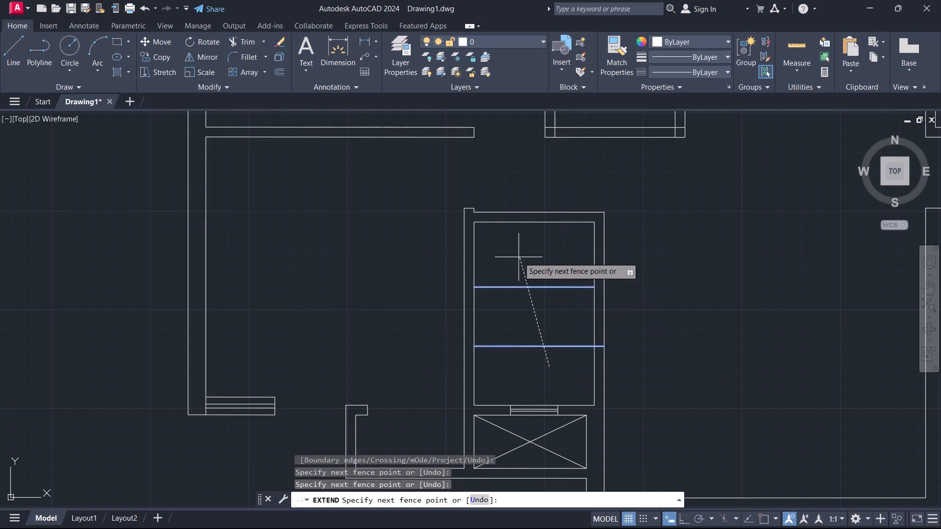
click(529, 381)
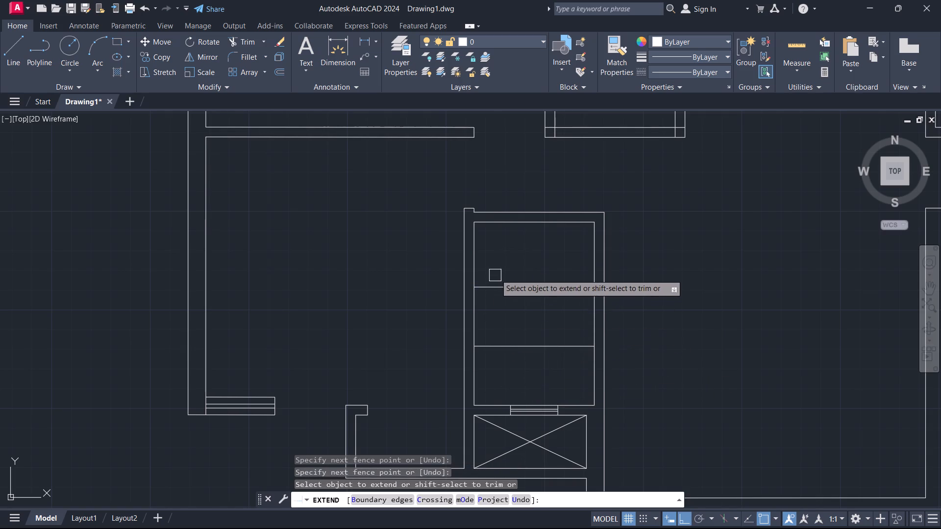
click(500, 267)
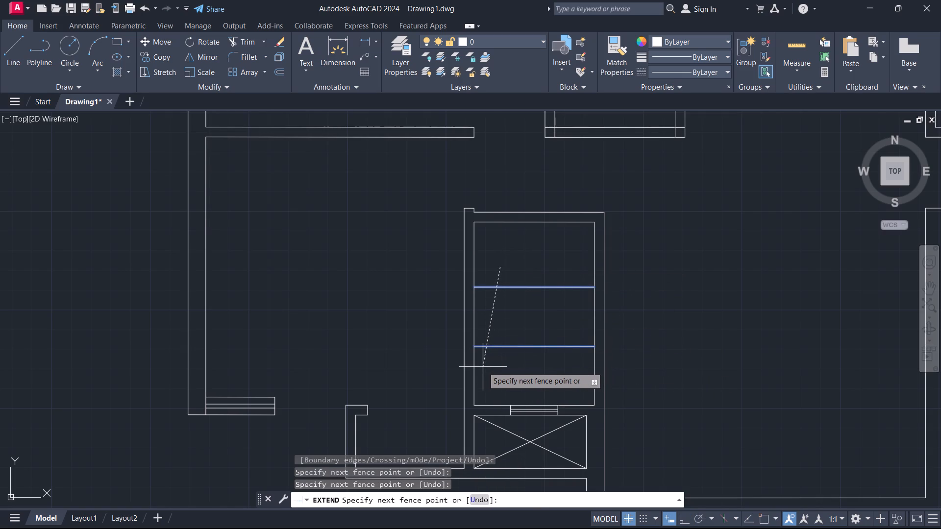
click(474, 364)
click(507, 277)
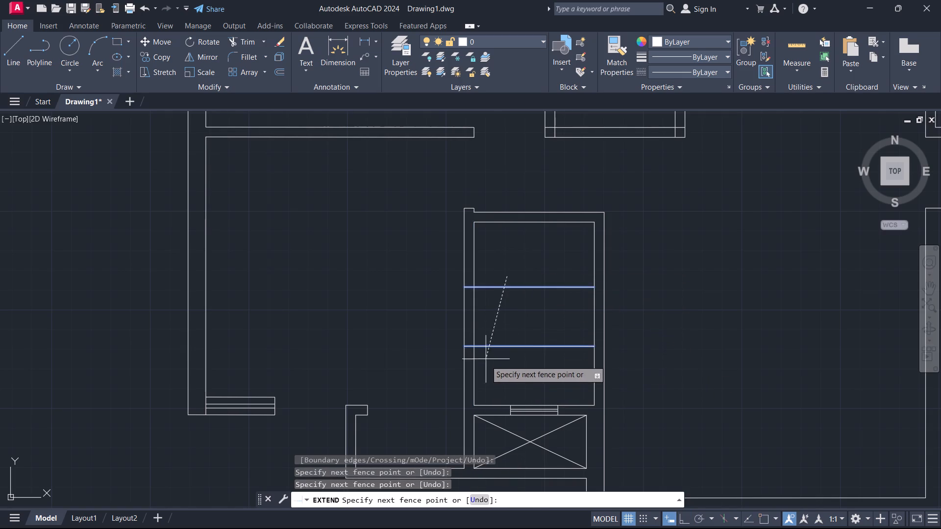
click(489, 374)
key(Escape)
Trim the west wall between the two offset lines to form a 2'6" opening, and trim the northern line inside the room.
scroll(489, 374, up, 4)
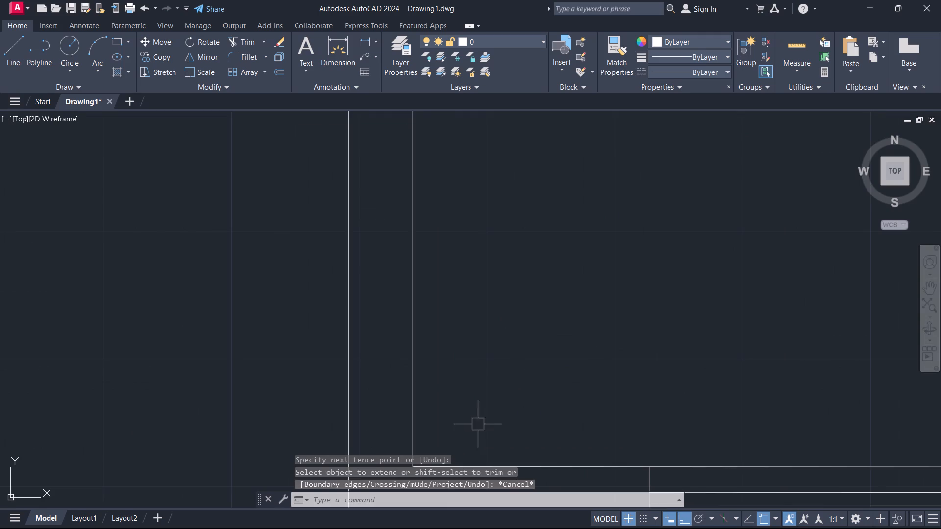
middle_drag(476, 421, 518, 338)
scroll(517, 341, down, 3)
middle_drag(521, 218, 525, 272)
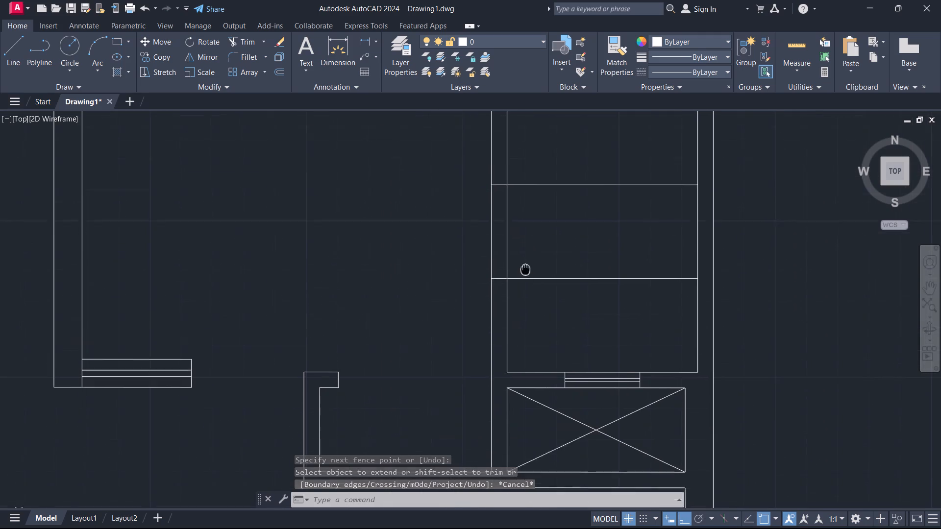
middle_drag(525, 272, 526, 308)
text(re)
key(space)
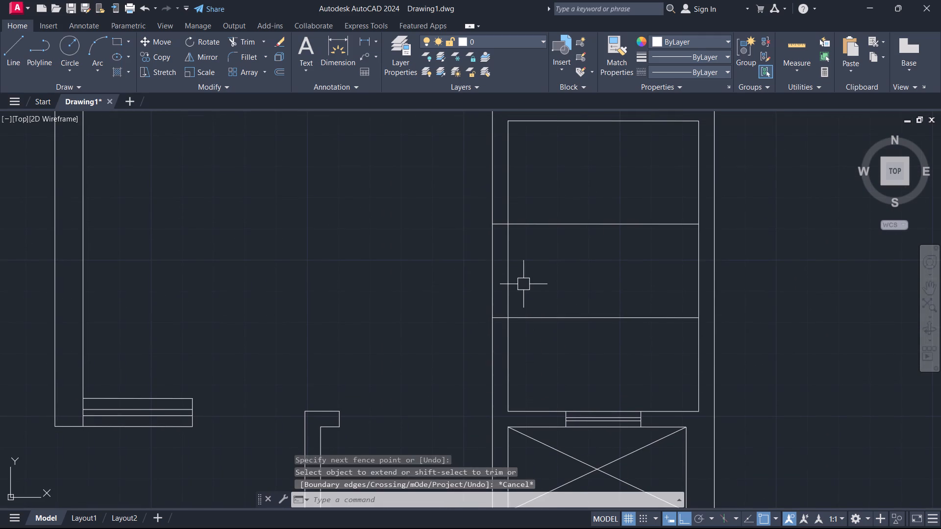
key(Escape)
text(tr)
key(space)
click(524, 281)
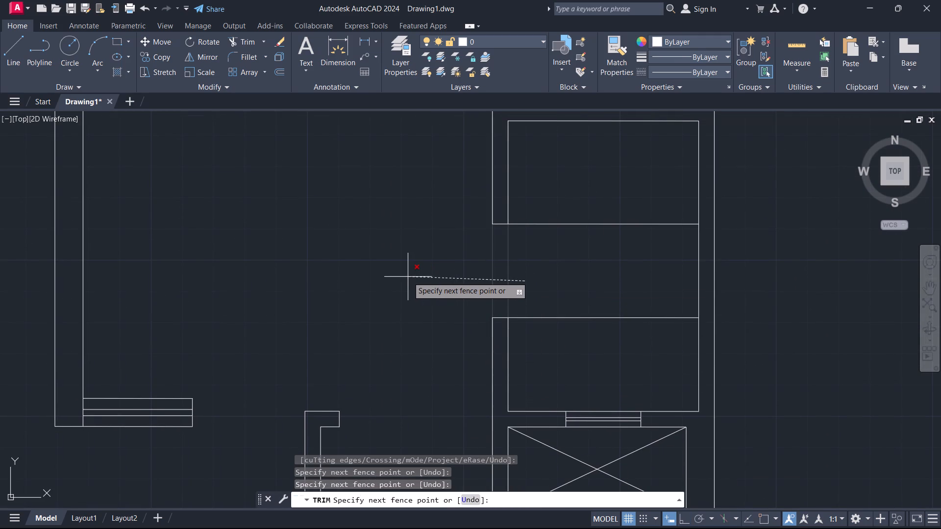
click(408, 277)
click(565, 342)
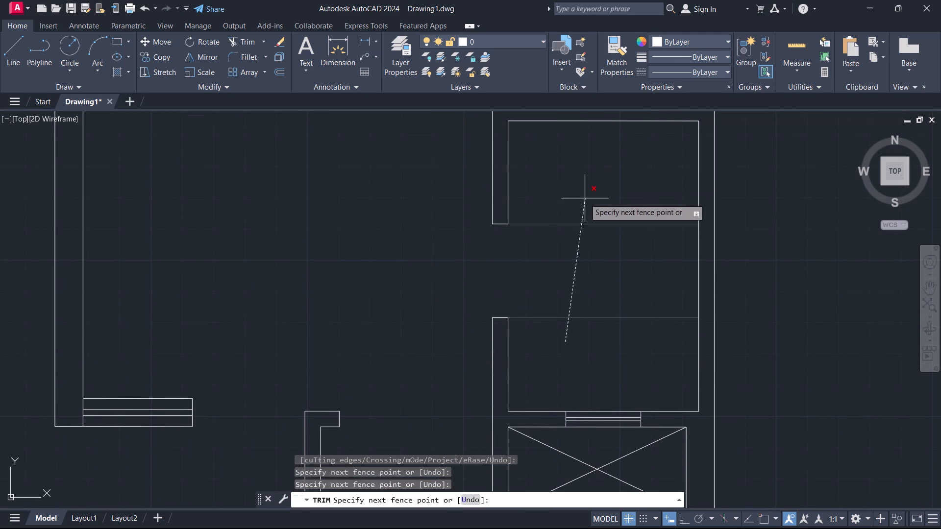
click(570, 367)
click(597, 263)
click(601, 198)
key(Escape)
Look over the whole unit plan, from the southern rooms and shaft to the northern rooms.
scroll(611, 247, down, 2)
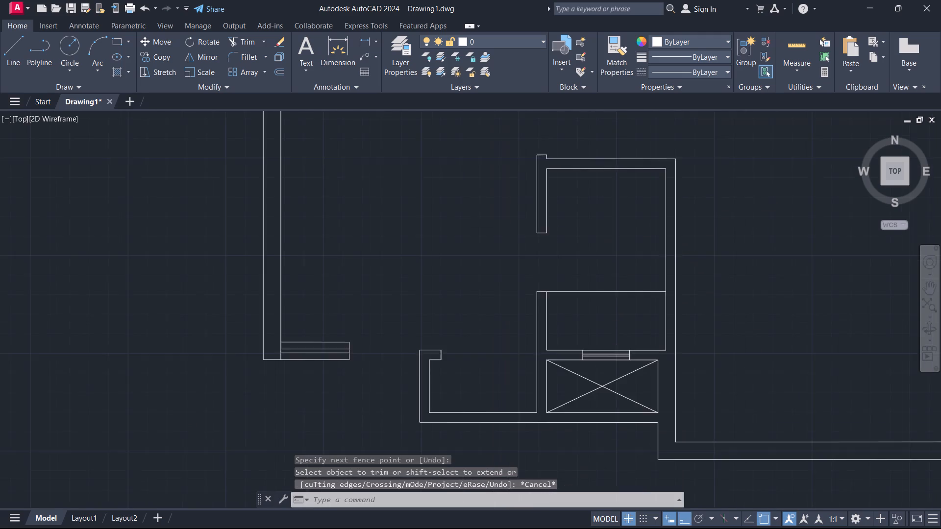
middle_drag(587, 292, 522, 339)
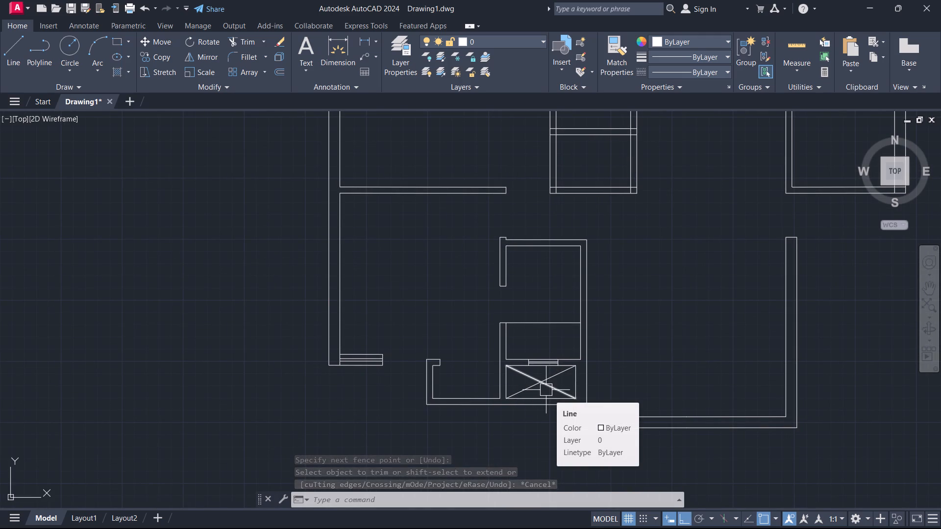
middle_drag(546, 294, 621, 346)
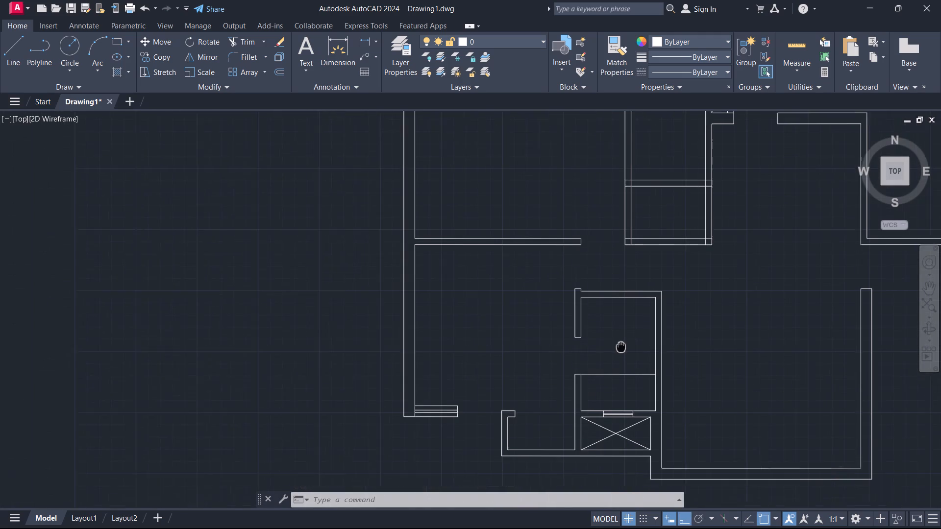
middle_drag(621, 346, 631, 349)
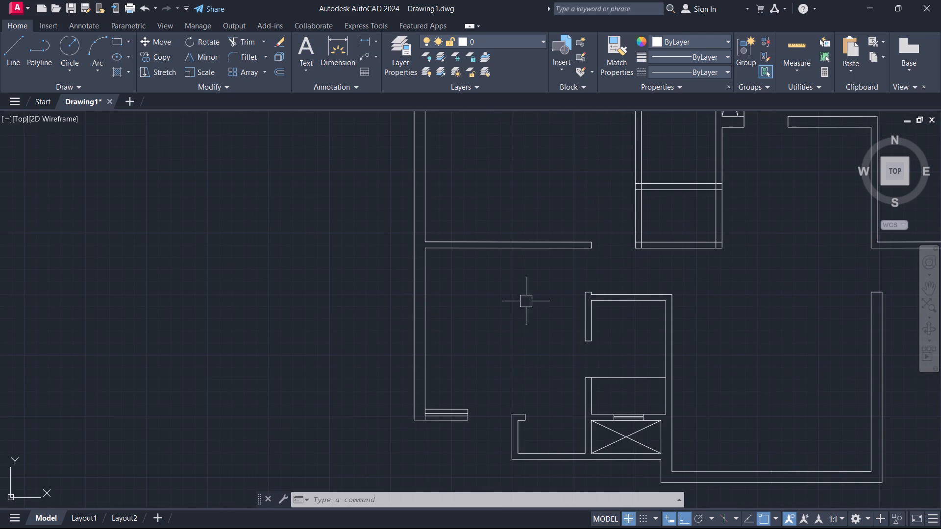
middle_drag(526, 301, 503, 362)
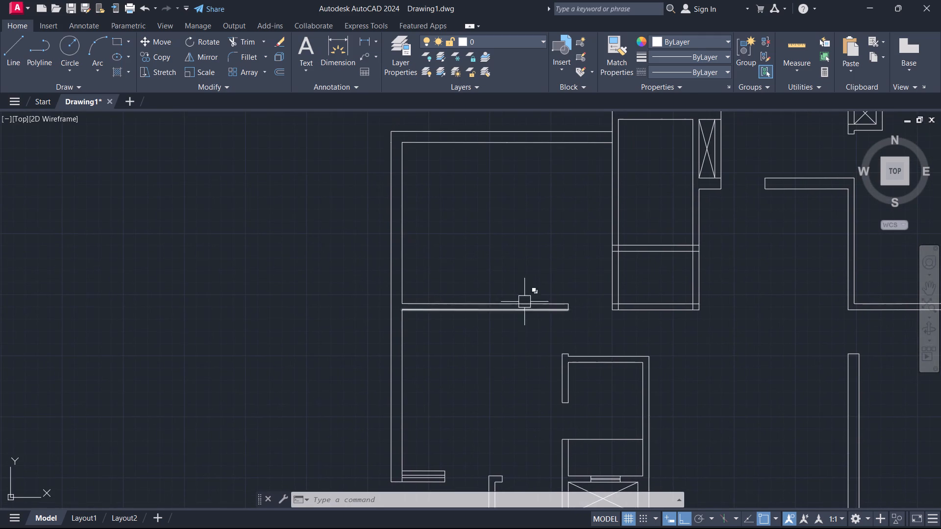
middle_drag(525, 297, 436, 361)
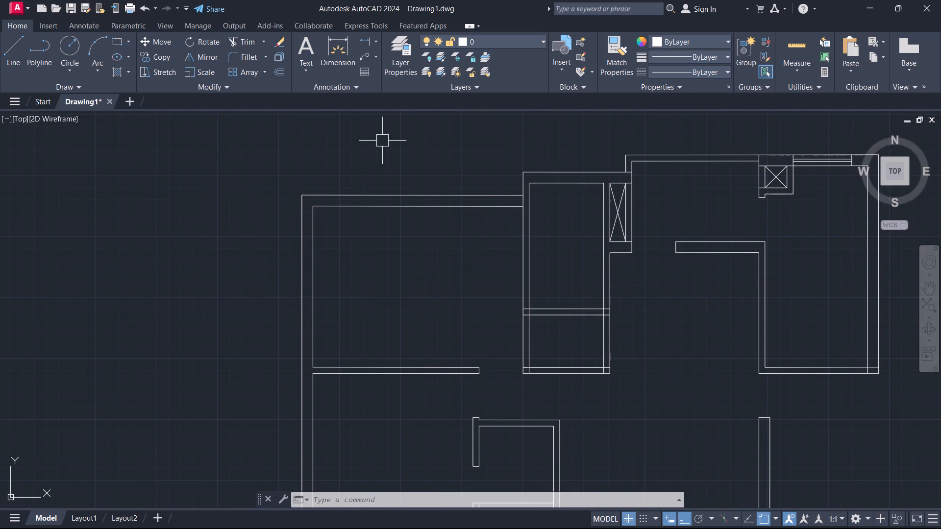
scroll(430, 213, down, 1)
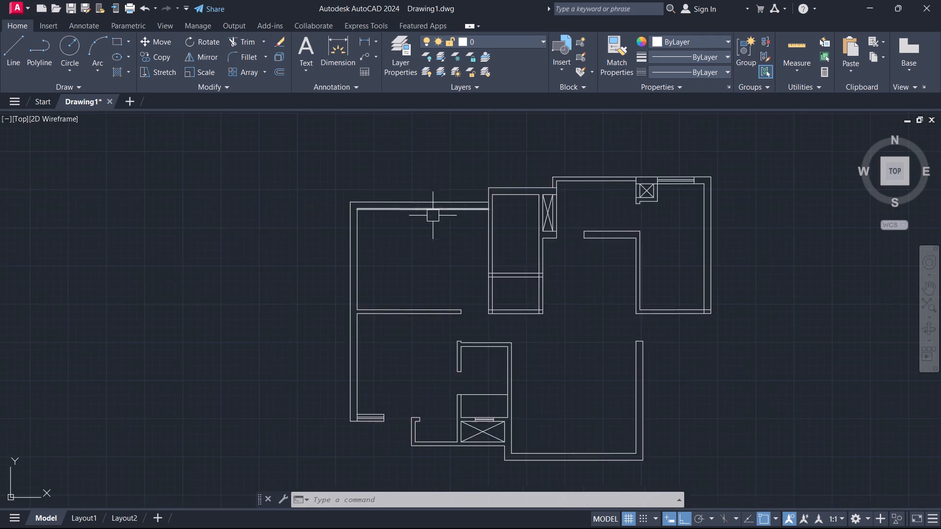
scroll(434, 216, down, 1)
scroll(445, 378, up, 2)
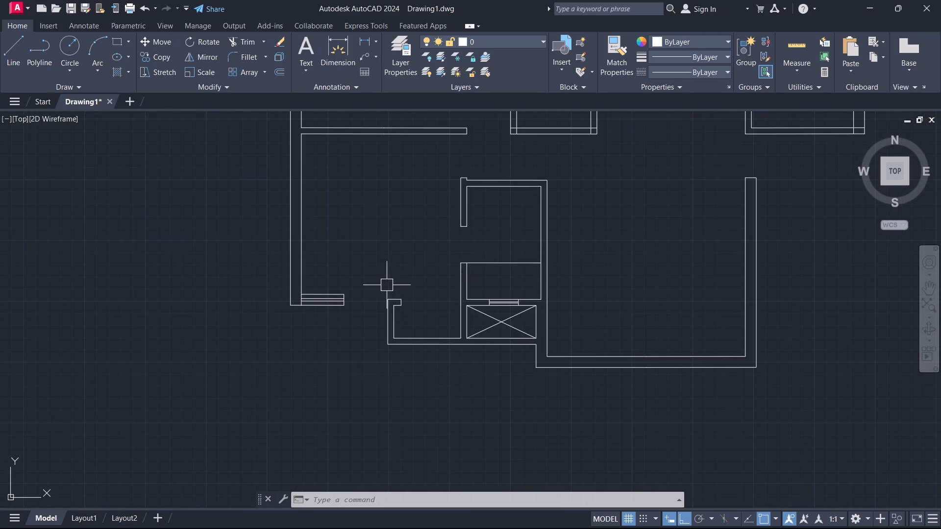
scroll(387, 285, down, 1)
scroll(395, 335, down, 2)
middle_drag(395, 335, 399, 421)
scroll(402, 356, up, 1)
scroll(416, 296, up, 1)
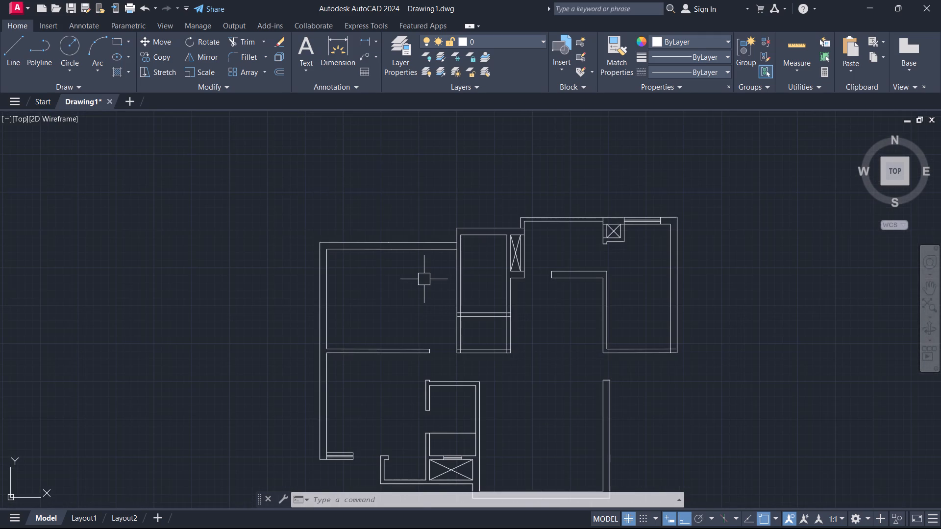
Offset the outer west wall line of the north-central room 6' west into the northwest room.
scroll(424, 279, up, 1)
text(o)
key(space)
text(6')
key(Return)
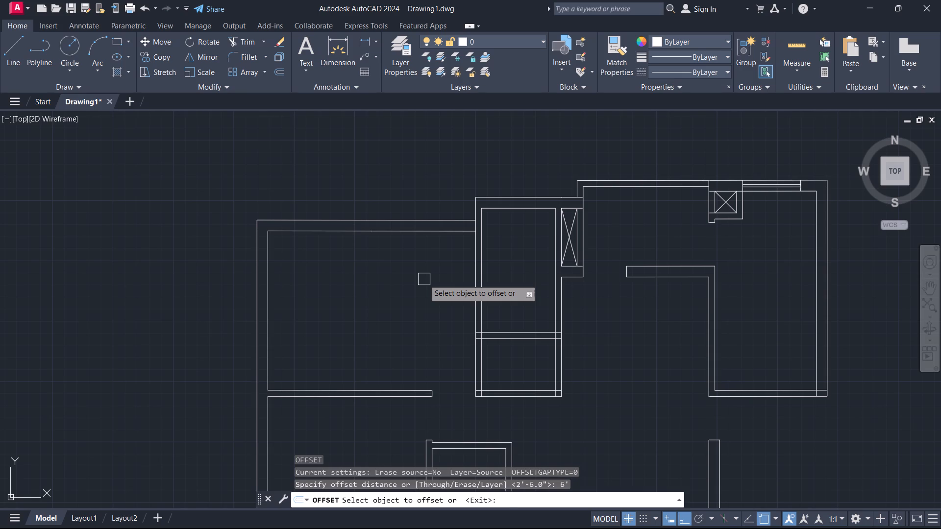
drag(473, 287, 468, 287)
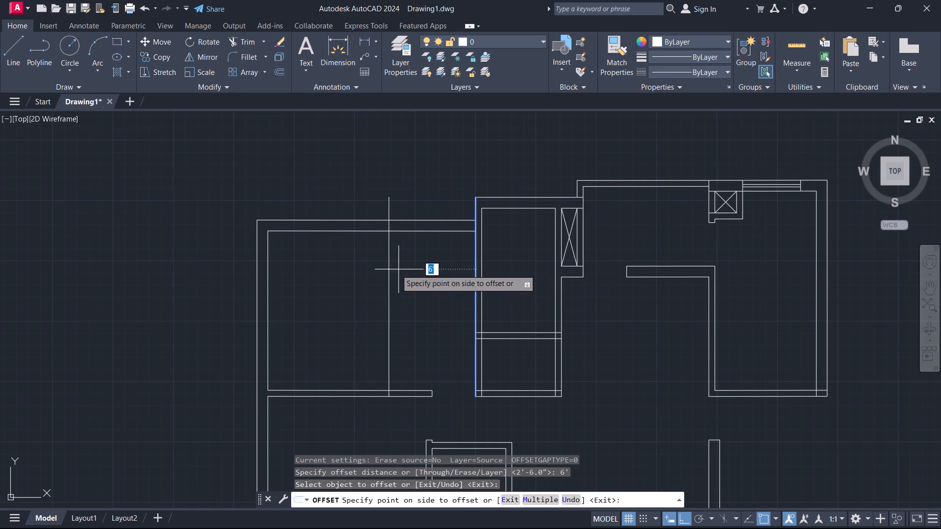
click(395, 269)
key(Escape)
Offset the new north-south line in the northwest room 5" east to form a wall.
key(o)
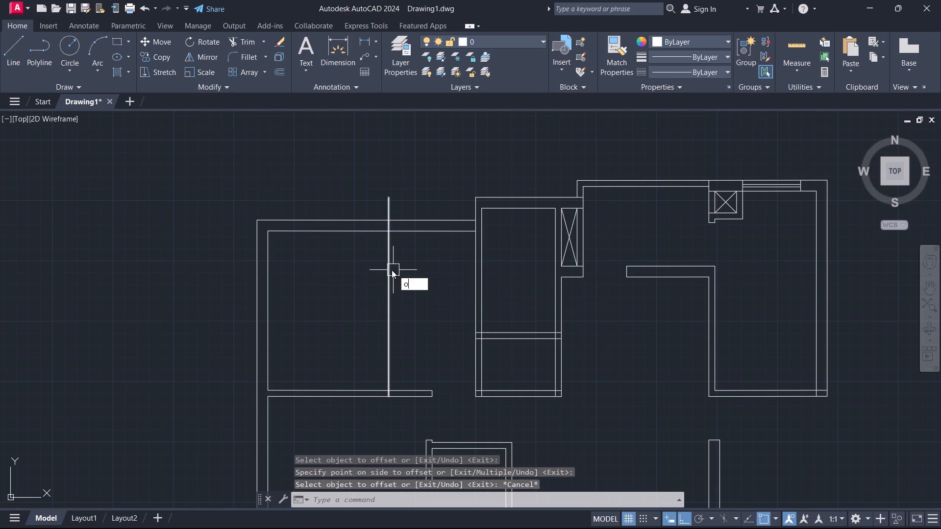
key(space)
text(5)
key(Return)
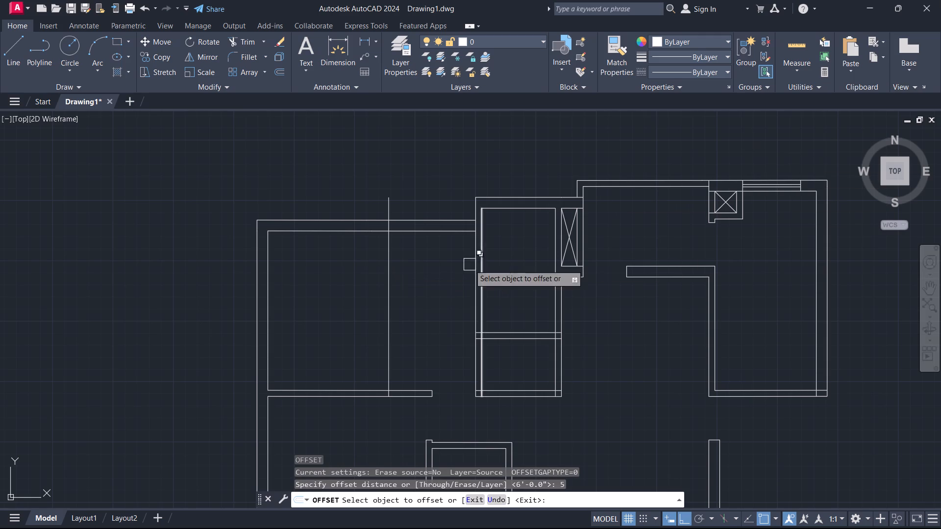
drag(387, 286, 392, 288)
click(414, 280)
key(Escape)
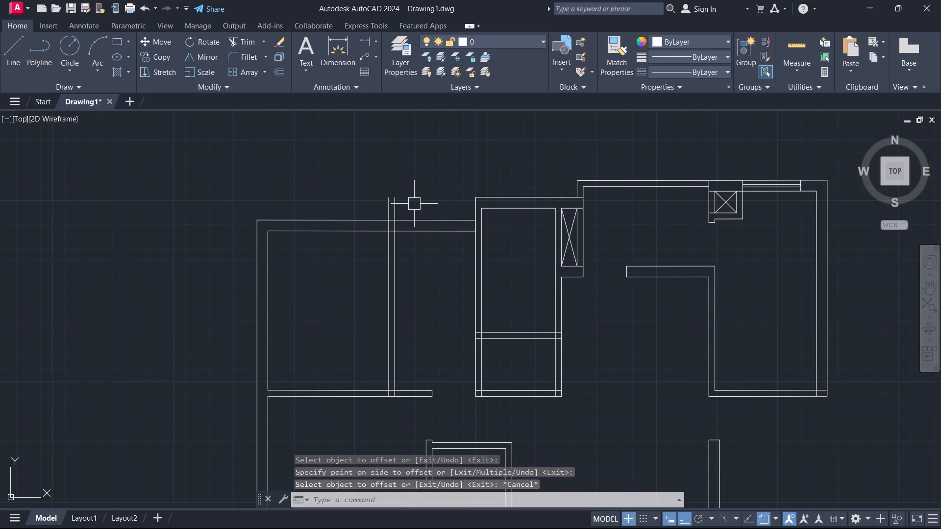
Draw a line about 7'-10" west from the north-central room's outer northwest corner, crossing the new wall lines.
text(l)
key(space)
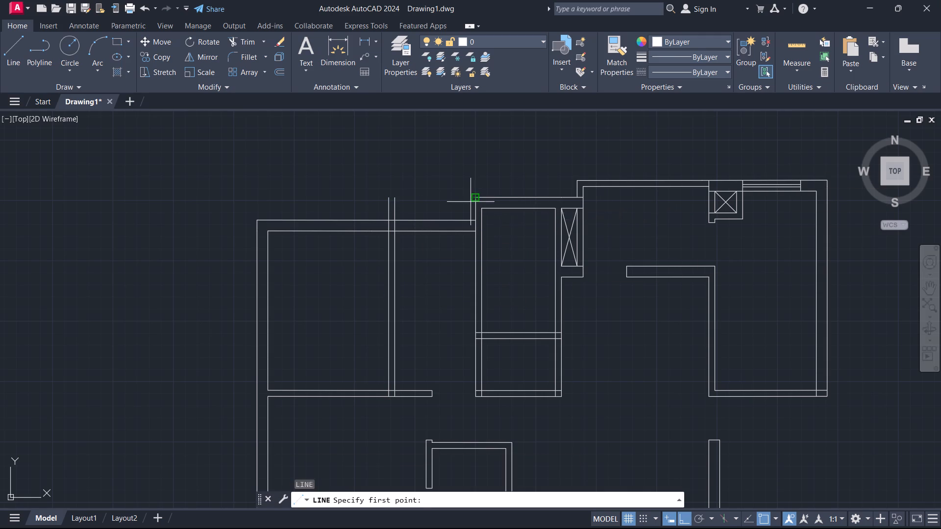
click(475, 201)
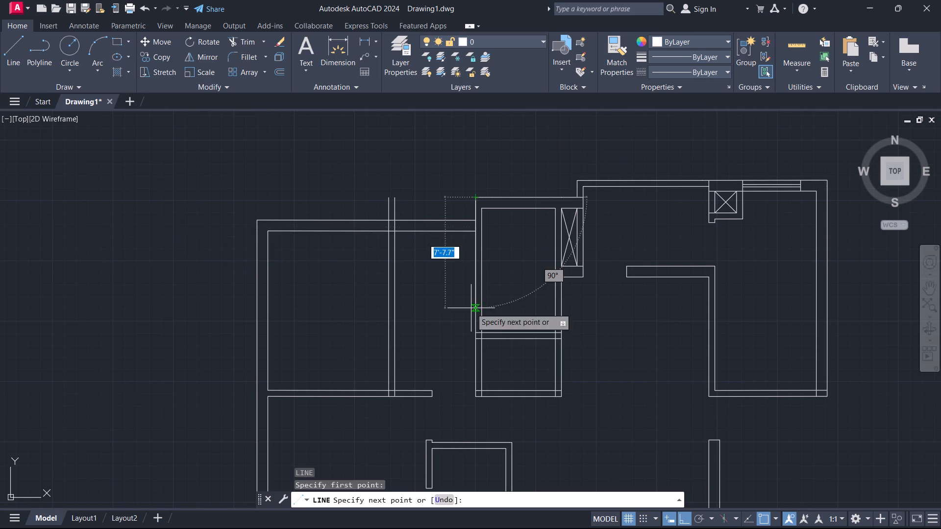
click(361, 190)
key(Escape)
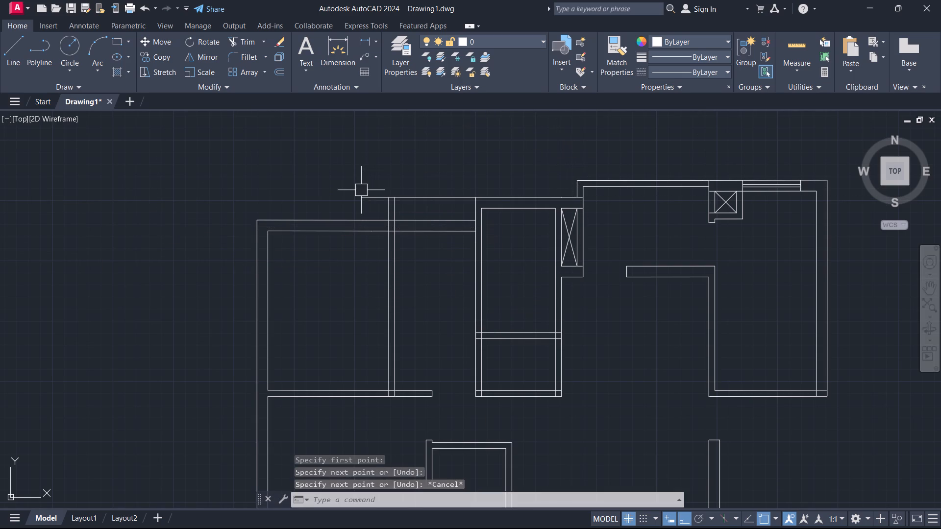
Offset the new east-west line 5" south to form the northern wall.
text(o)
key(space)
key(5)
key(Return)
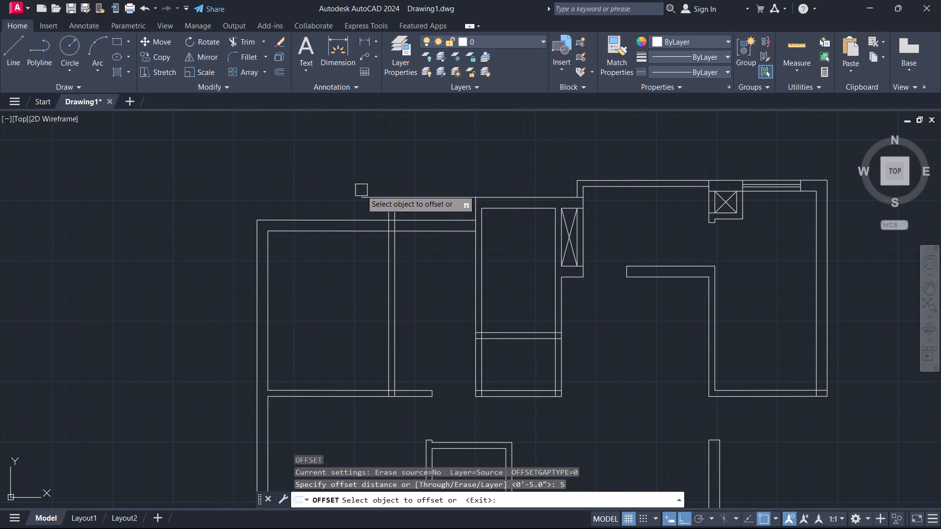
click(422, 201)
click(424, 238)
key(Escape)
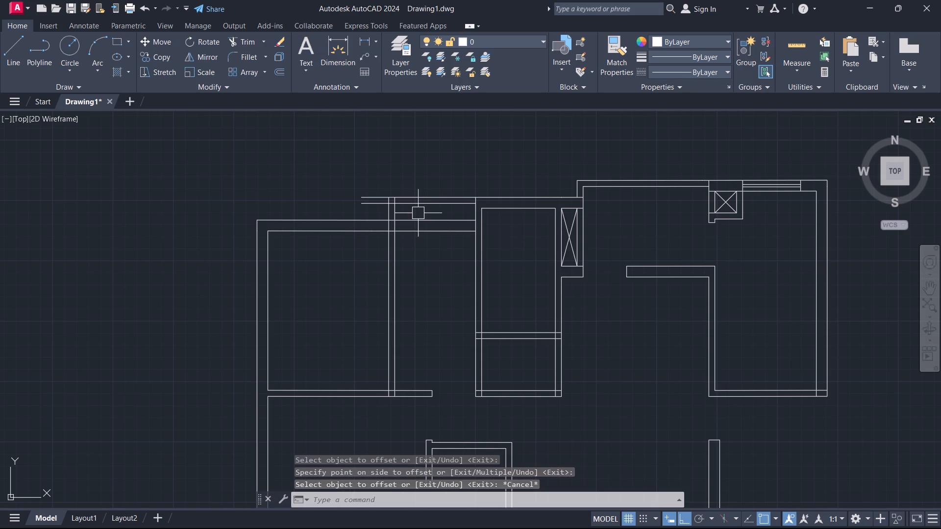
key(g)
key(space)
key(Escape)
Fillet the inner and outer line pairs of the two new 5" walls into a clean northwest corner with radius 0.
text(f)
key(space)
scroll(390, 225, down, 1)
scroll(390, 225, up, 2)
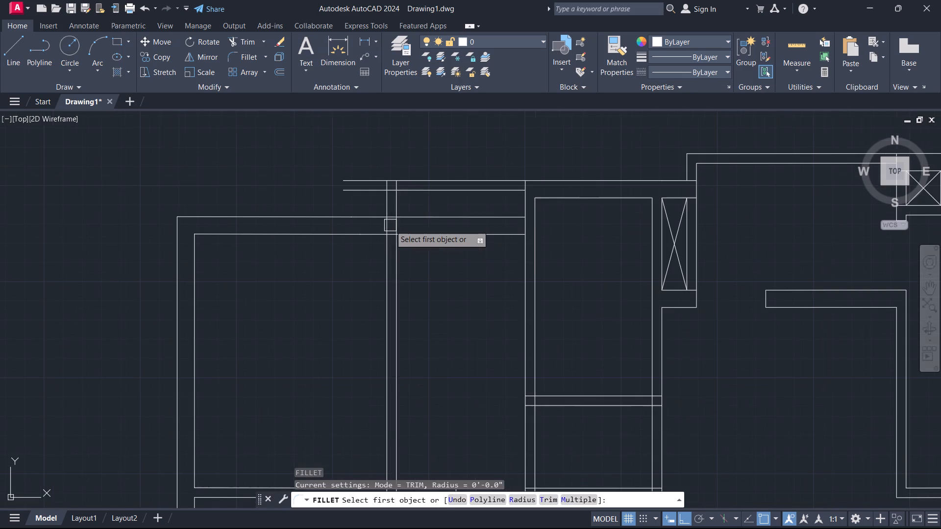
click(397, 206)
click(416, 185)
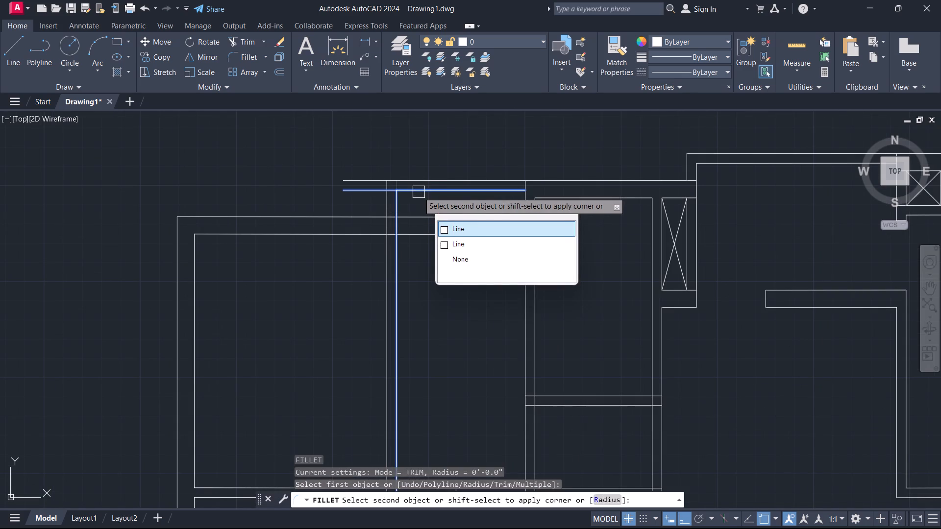
click(419, 192)
key(space)
click(383, 202)
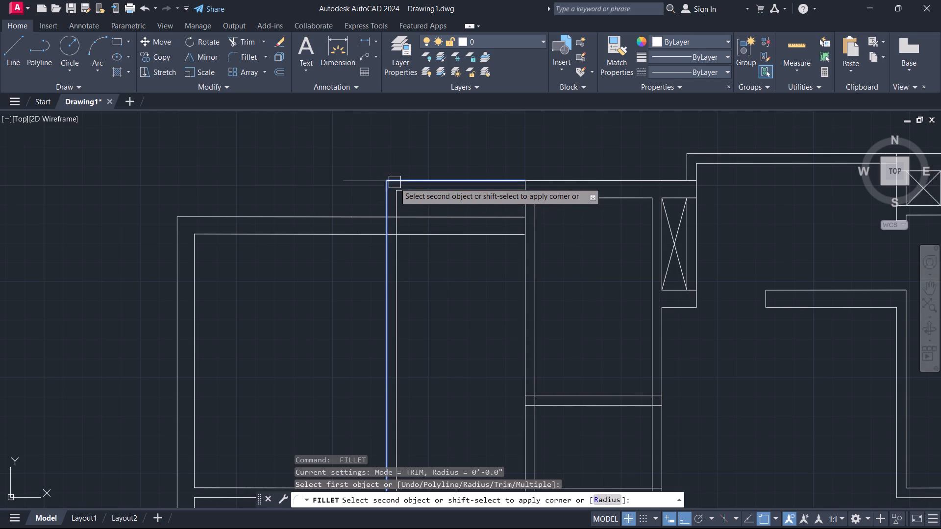
click(396, 180)
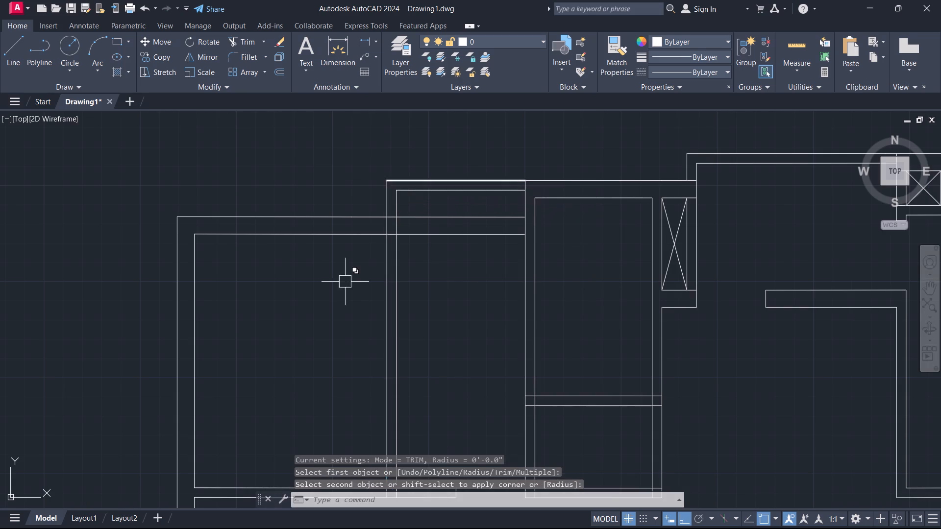
key(Escape)
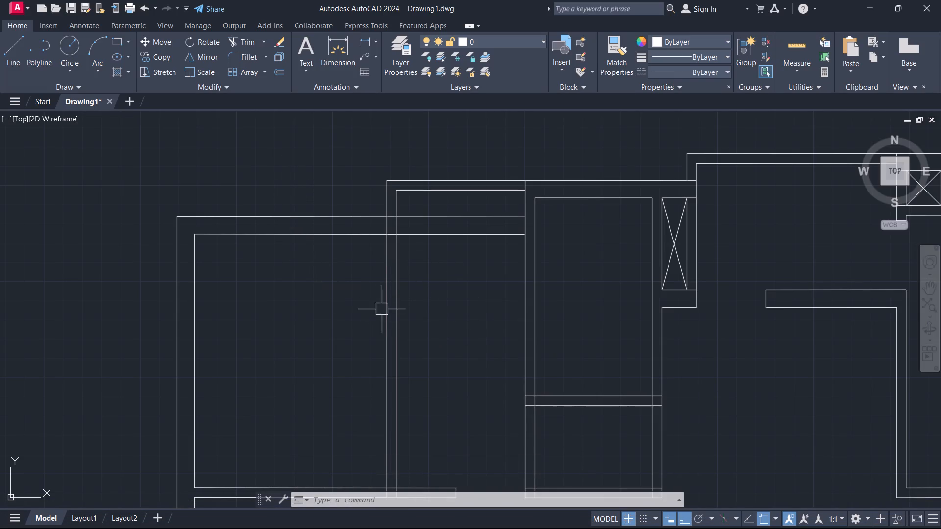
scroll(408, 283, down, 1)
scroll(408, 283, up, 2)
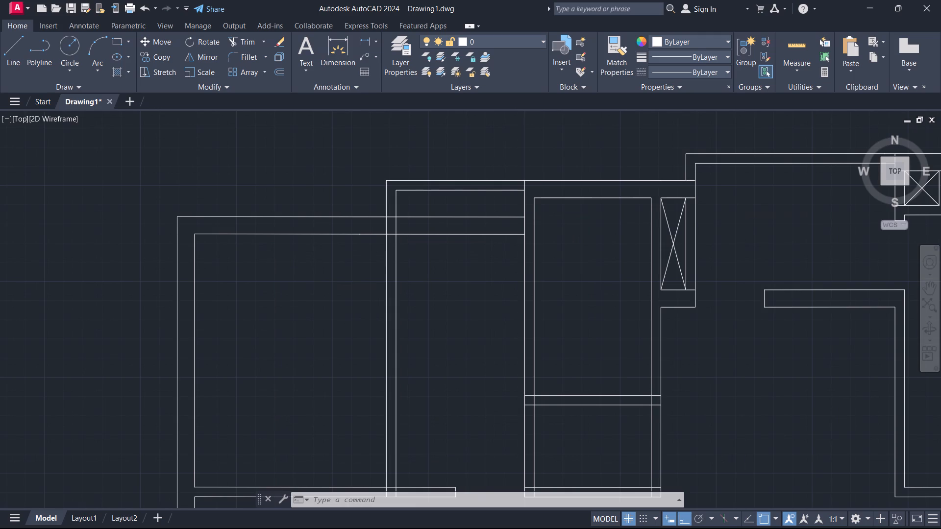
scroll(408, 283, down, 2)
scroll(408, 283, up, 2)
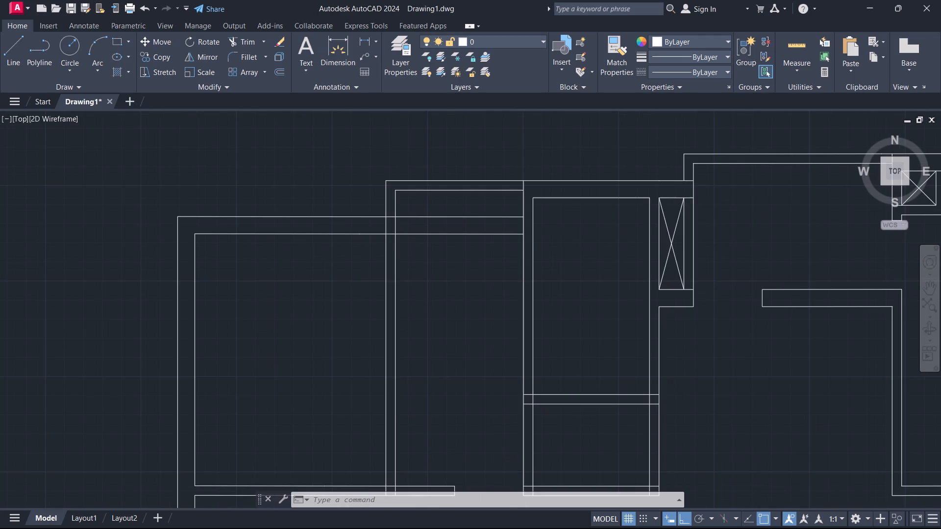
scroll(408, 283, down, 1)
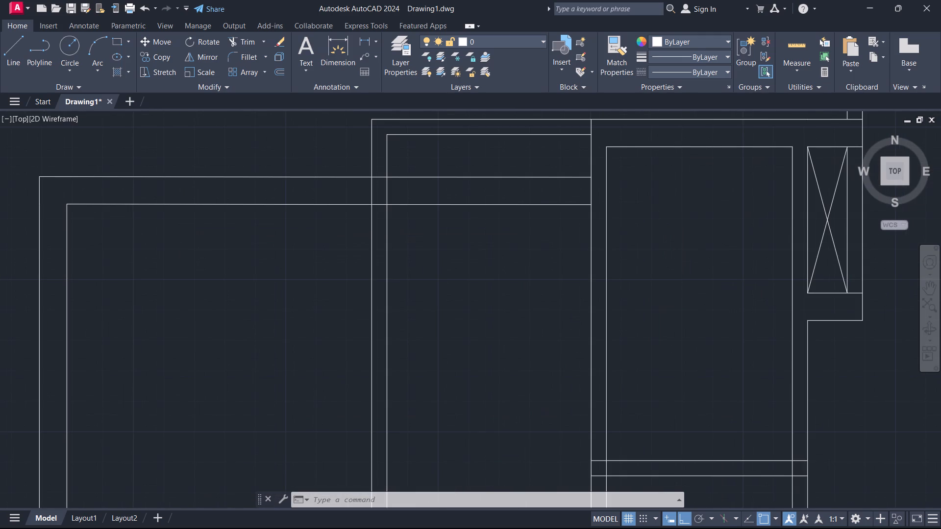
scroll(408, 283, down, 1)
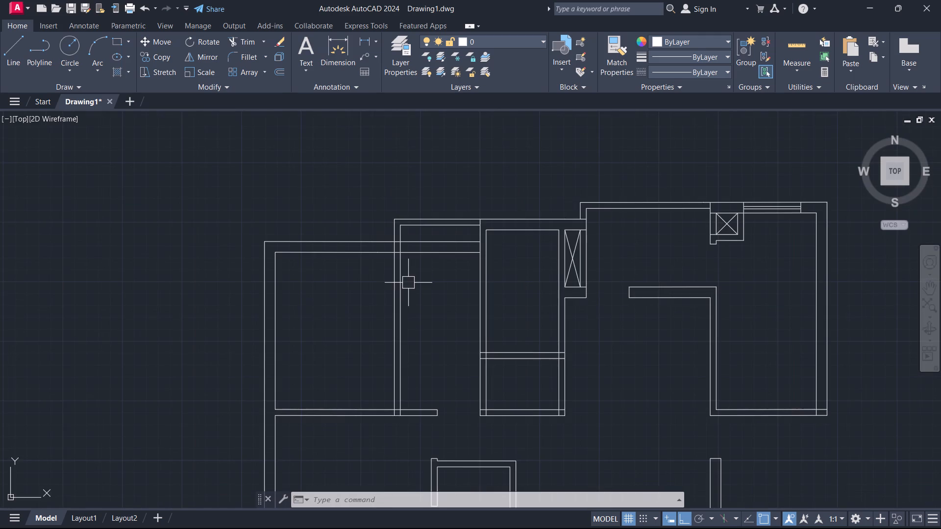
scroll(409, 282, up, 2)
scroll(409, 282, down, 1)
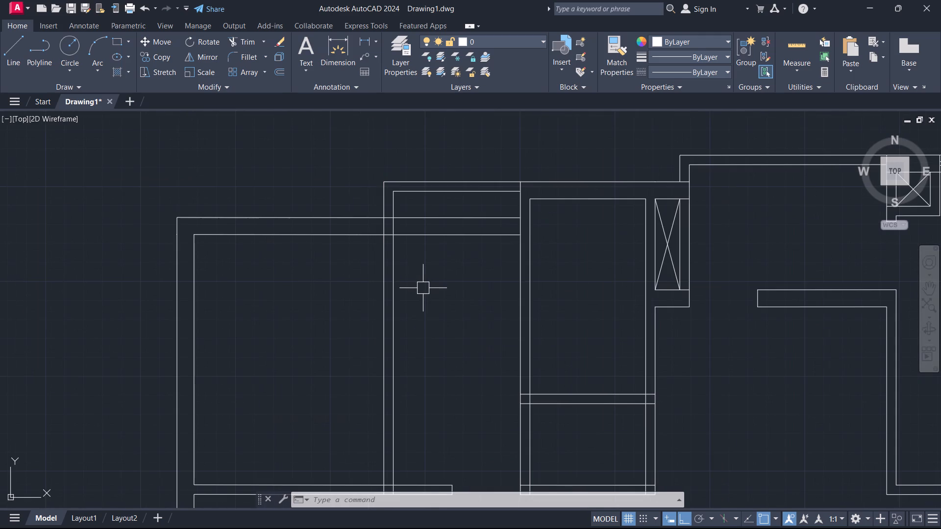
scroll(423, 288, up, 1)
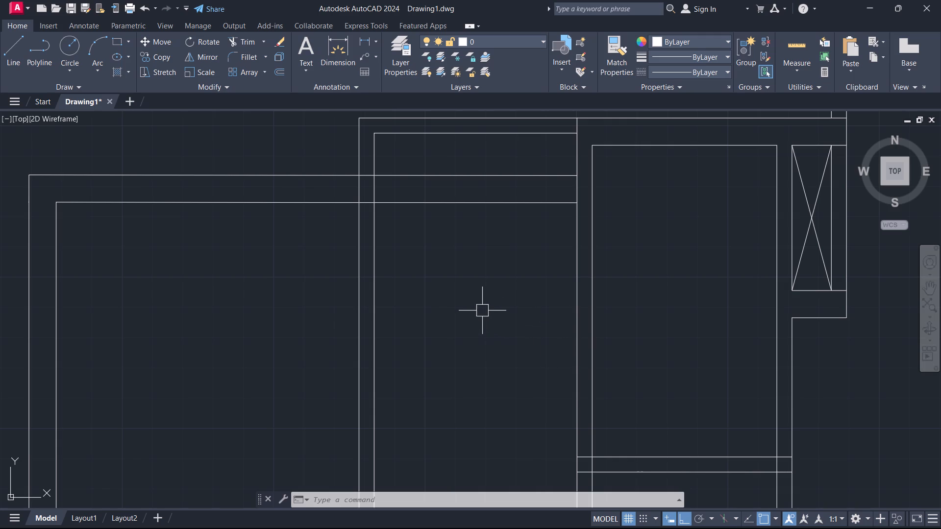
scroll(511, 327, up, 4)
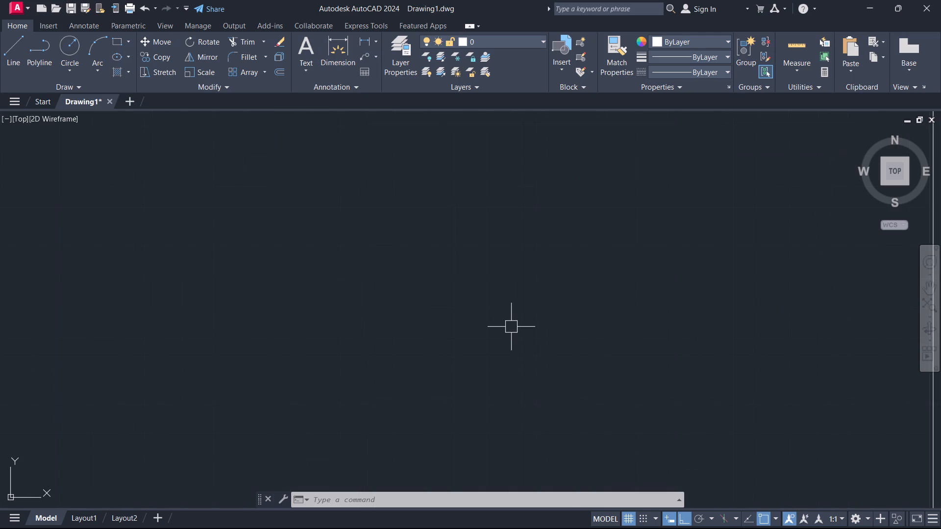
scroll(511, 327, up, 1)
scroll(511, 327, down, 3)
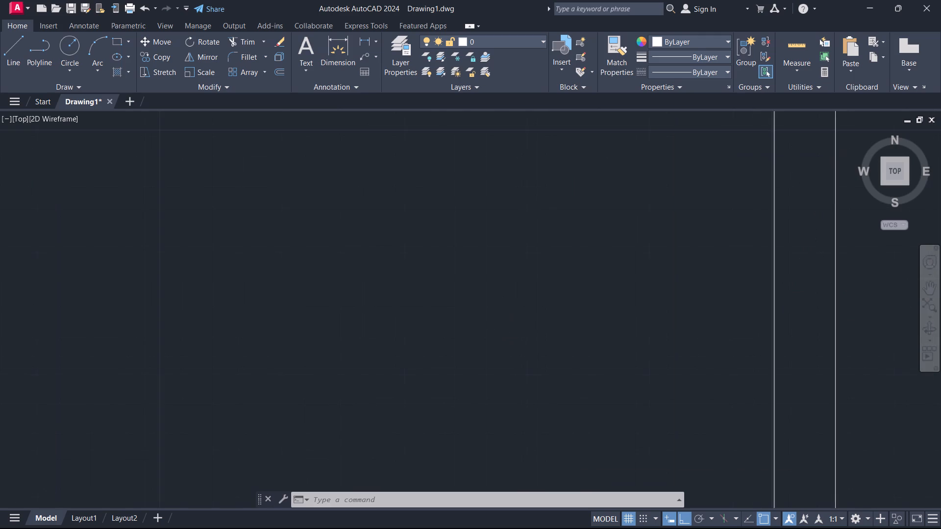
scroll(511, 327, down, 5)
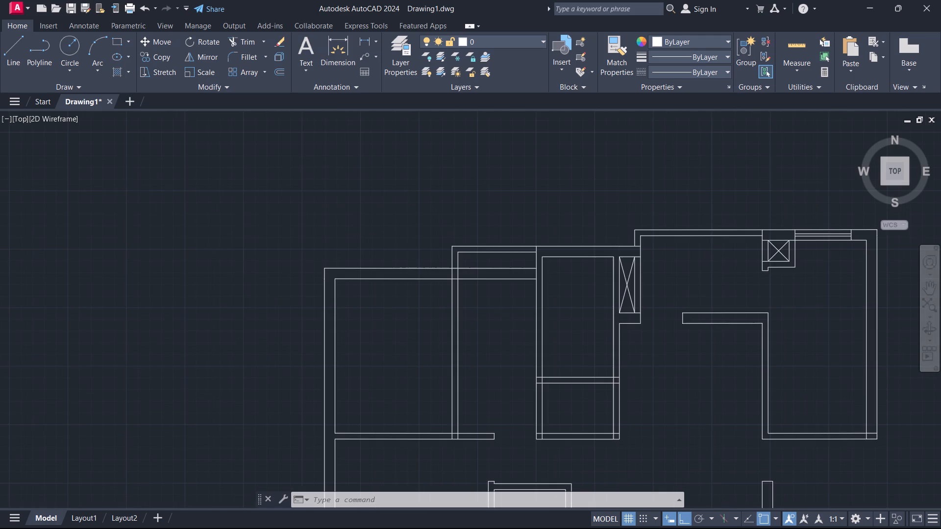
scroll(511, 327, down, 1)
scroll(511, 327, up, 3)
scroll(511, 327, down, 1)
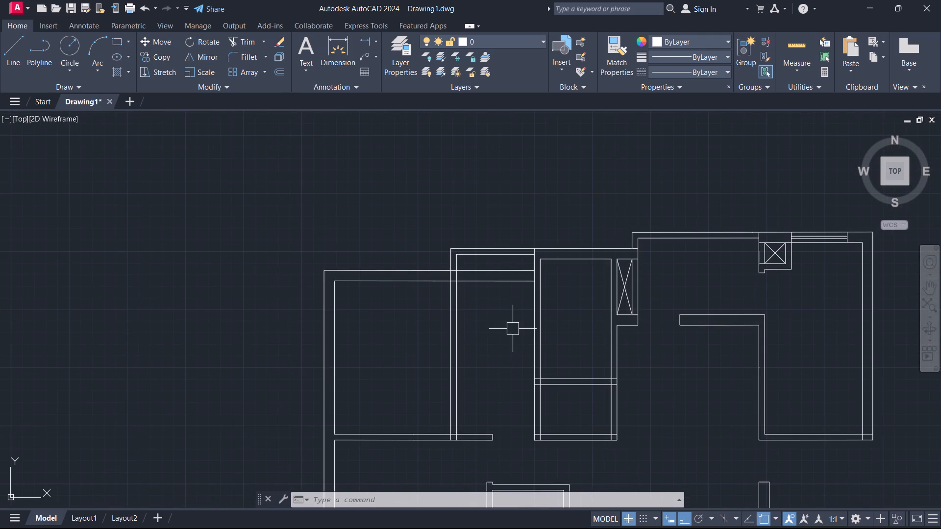
Look over the whole unit plan, from the new northern walls to the southern rooms and shaft.
scroll(504, 275, down, 1)
middle_drag(499, 297, 495, 206)
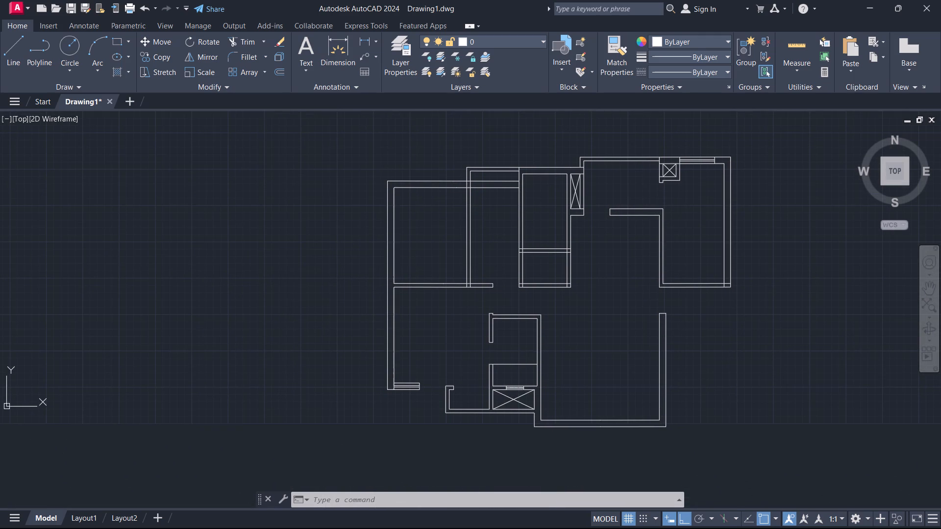
scroll(494, 216, up, 2)
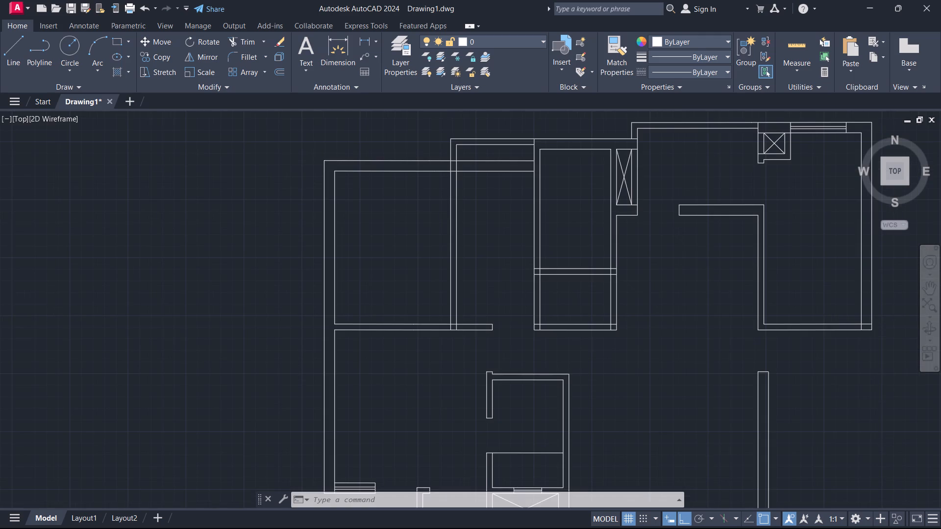
scroll(494, 216, up, 3)
scroll(494, 216, down, 5)
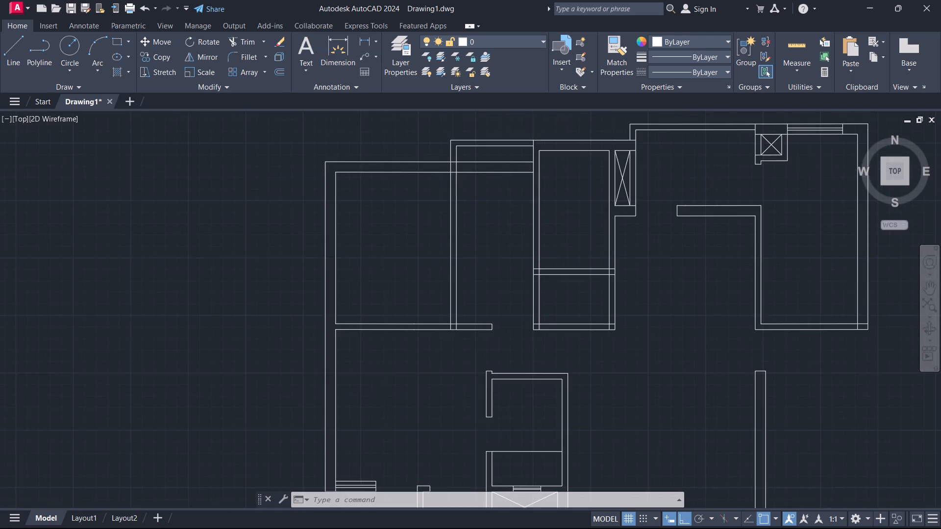
scroll(494, 216, down, 2)
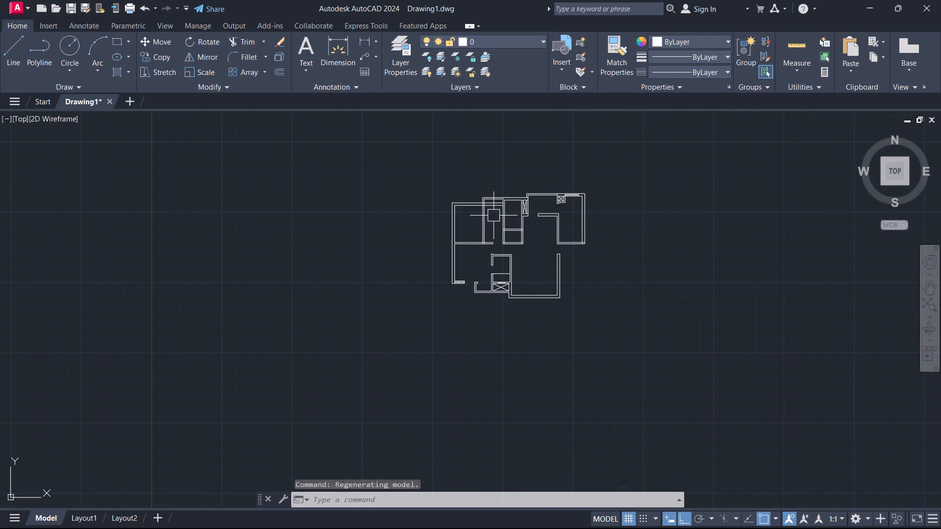
scroll(494, 216, down, 1)
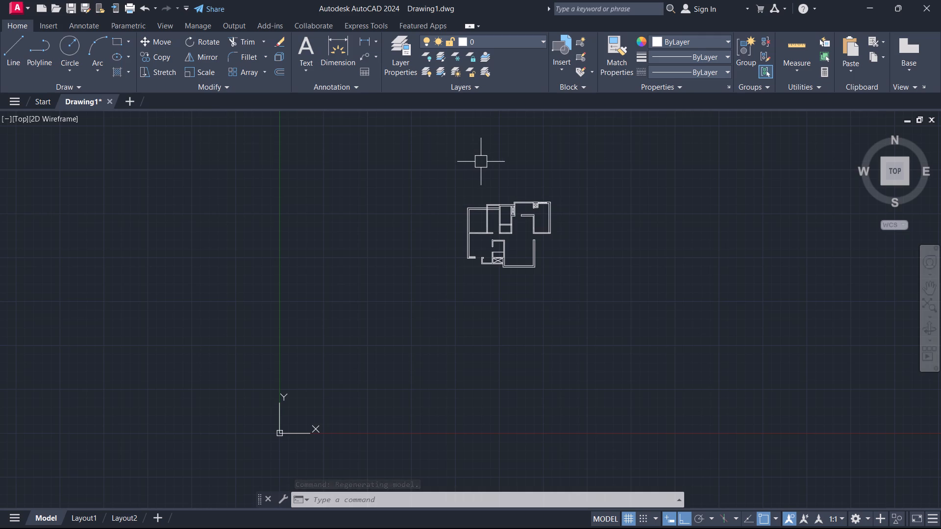
scroll(540, 256, up, 1)
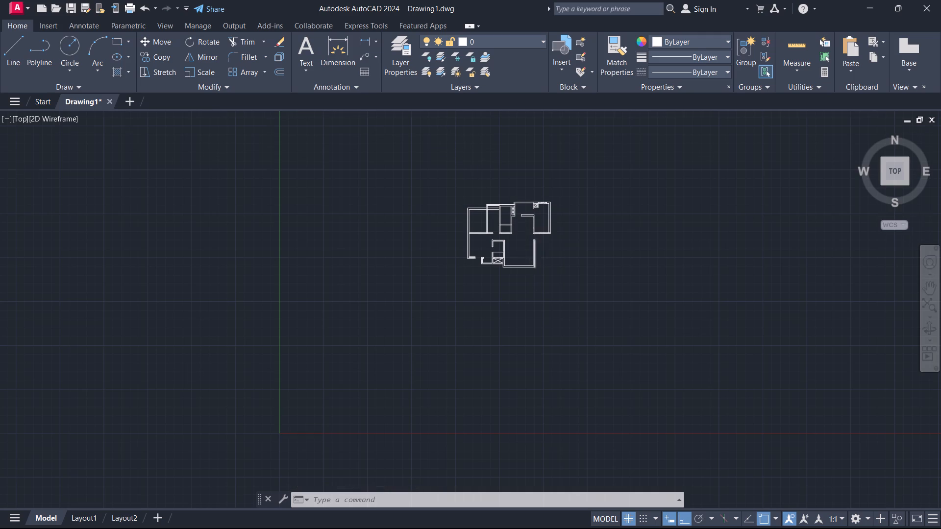
scroll(540, 256, up, 1)
scroll(471, 217, up, 1)
middle_drag(471, 217, 677, 376)
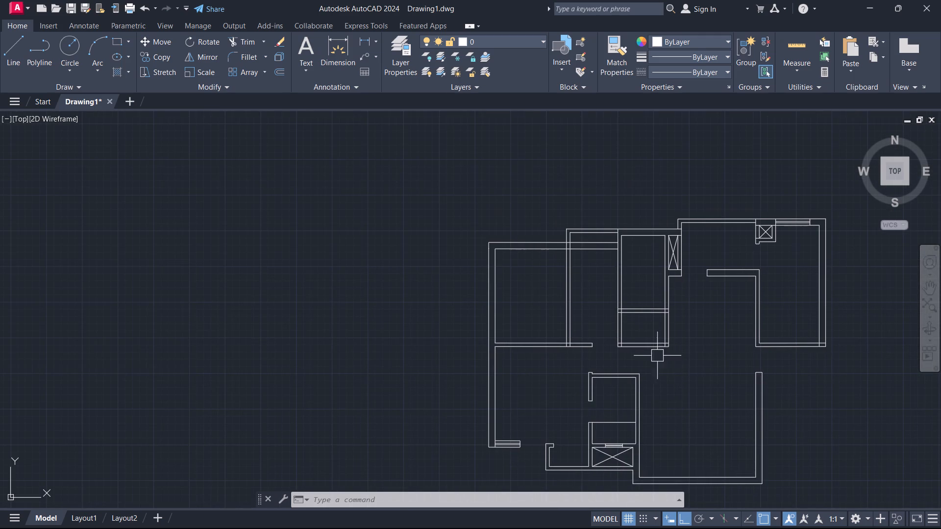
scroll(549, 326, up, 1)
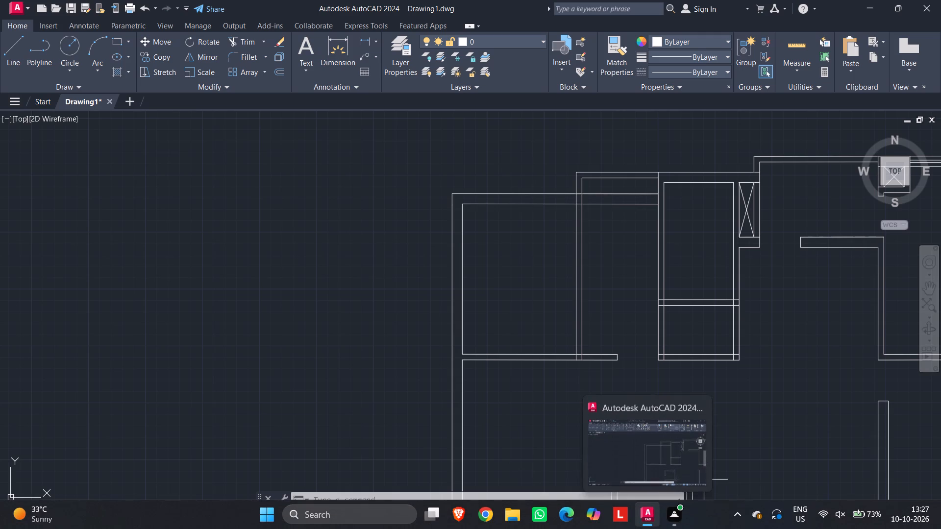
middle_drag(747, 374, 746, 376)
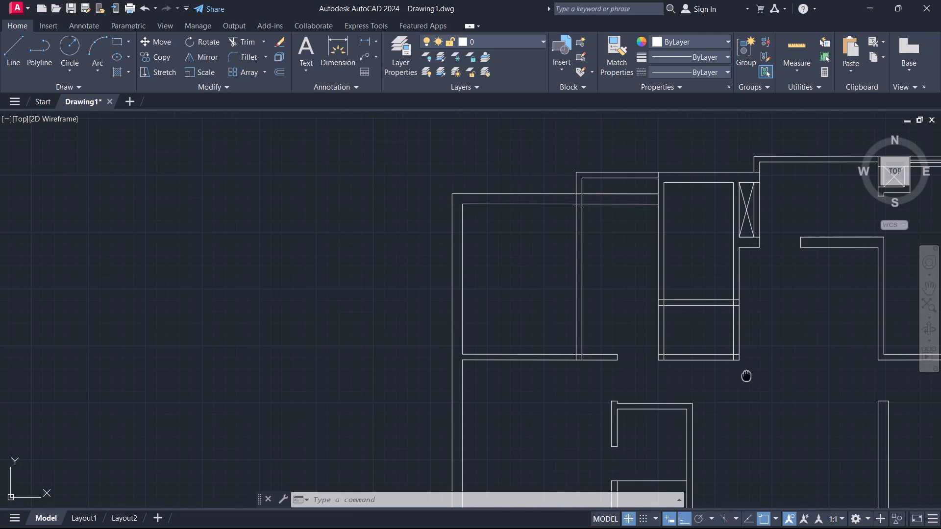
middle_drag(746, 376, 501, 288)
scroll(501, 288, down, 1)
scroll(497, 300, up, 1)
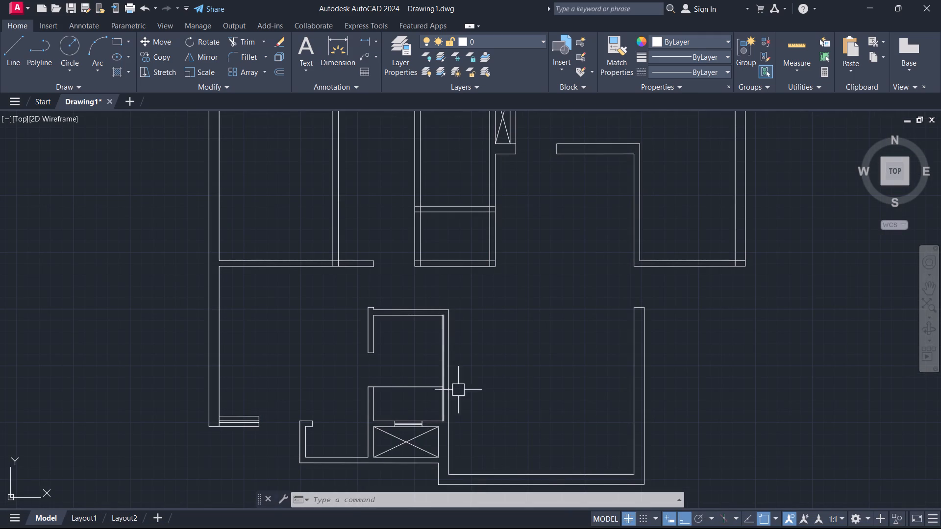
scroll(393, 394, up, 1)
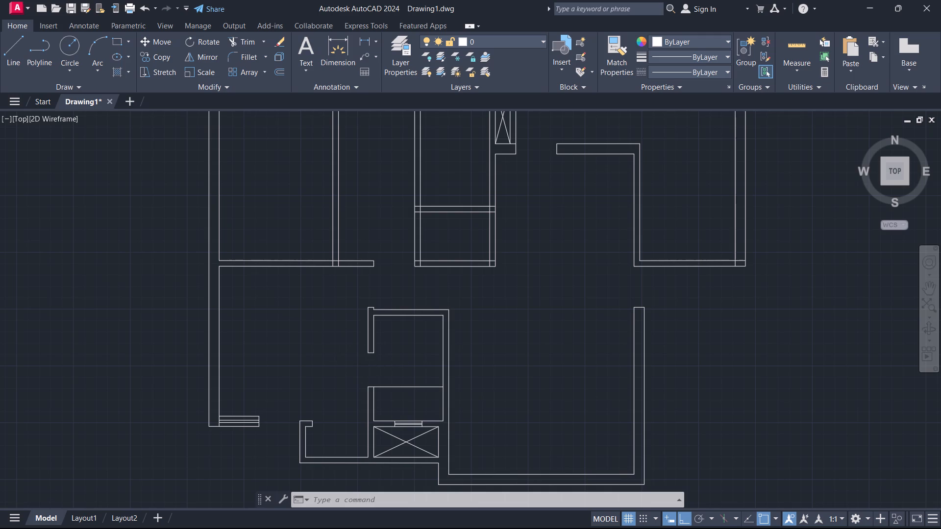
scroll(577, 188, down, 1)
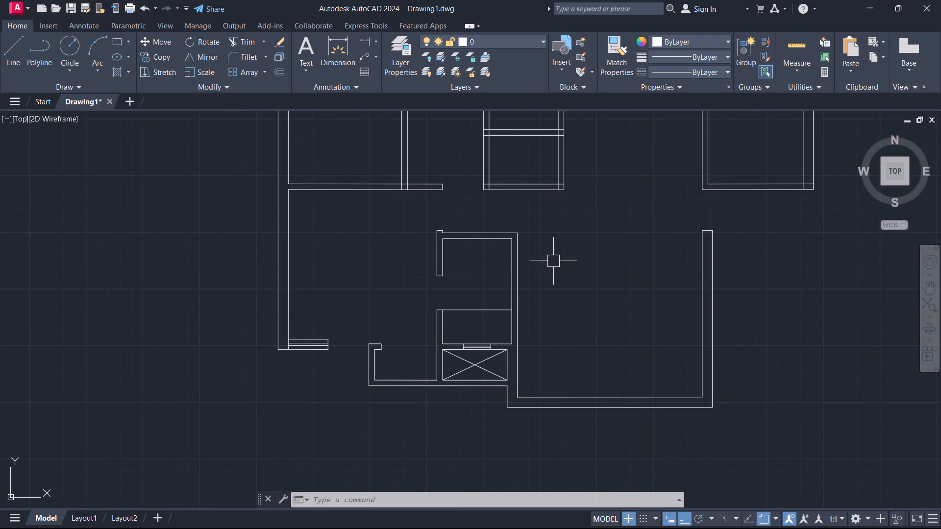
scroll(540, 247, down, 2)
scroll(521, 180, up, 1)
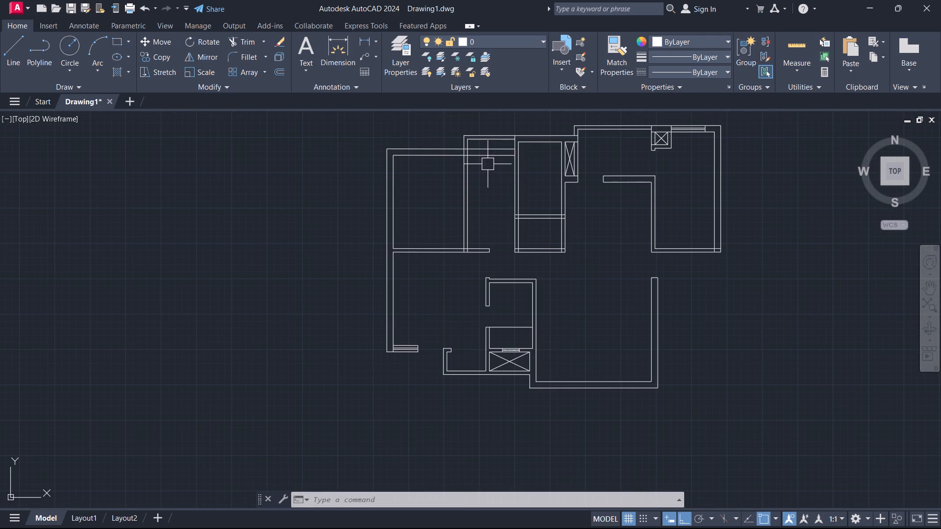
scroll(488, 164, up, 1)
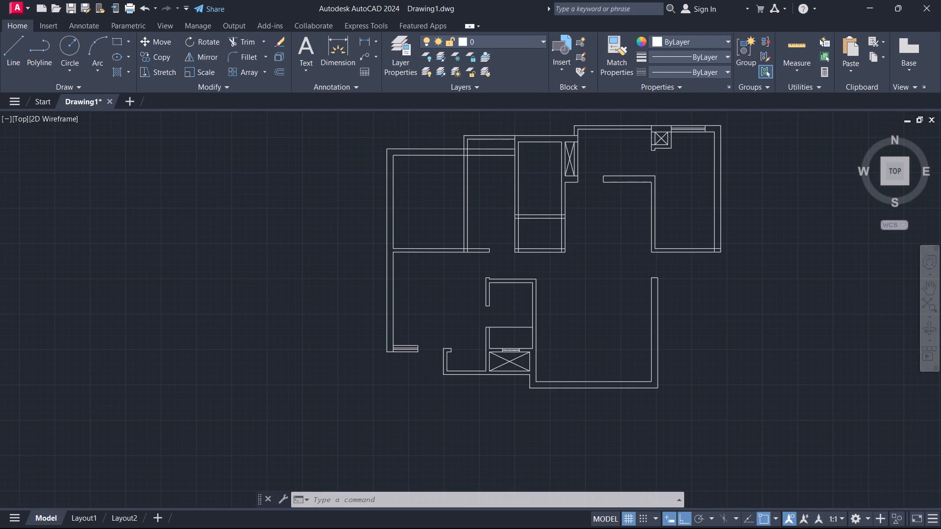
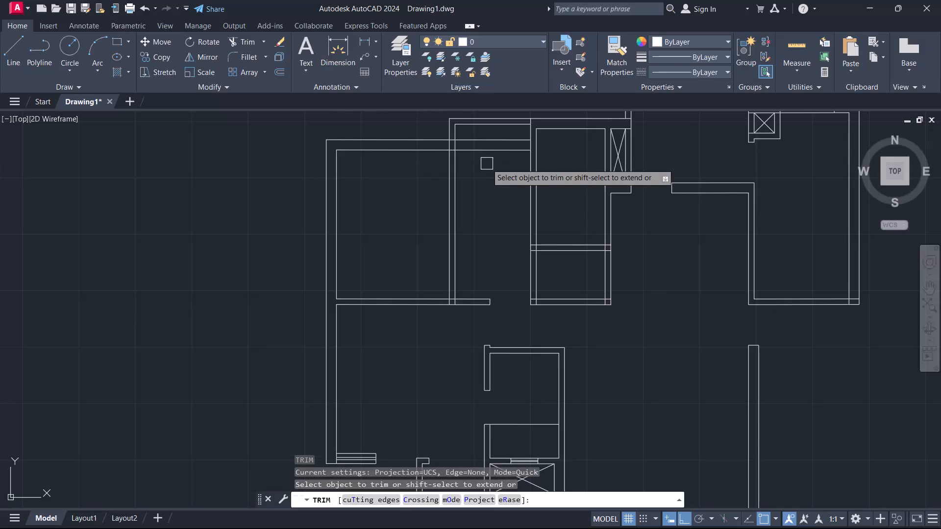
Trim the two horizontal wall lines that cross the narrow room beside the upper-left room.
click(487, 163)
click(486, 138)
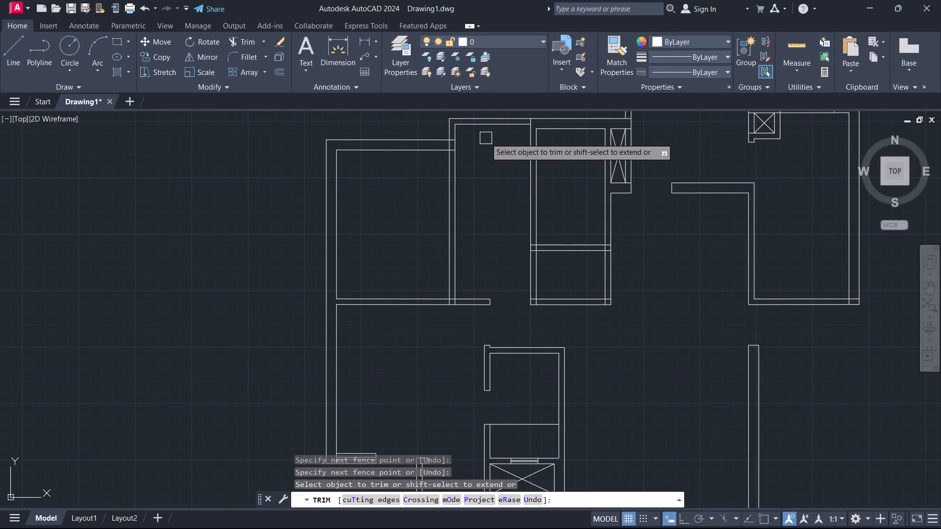
key(space)
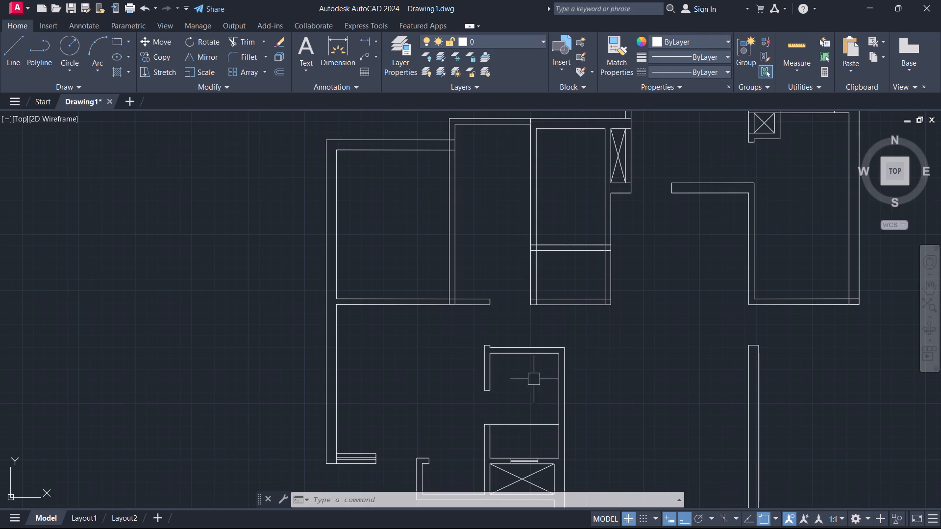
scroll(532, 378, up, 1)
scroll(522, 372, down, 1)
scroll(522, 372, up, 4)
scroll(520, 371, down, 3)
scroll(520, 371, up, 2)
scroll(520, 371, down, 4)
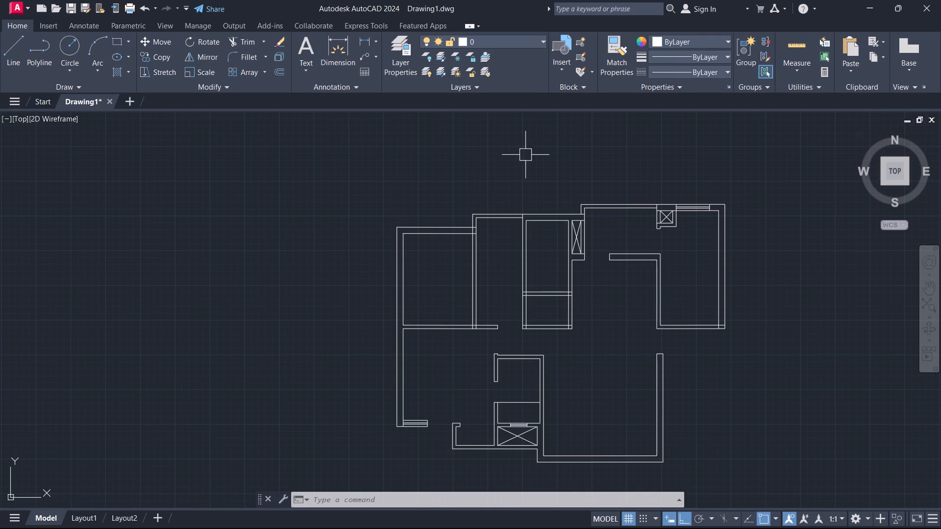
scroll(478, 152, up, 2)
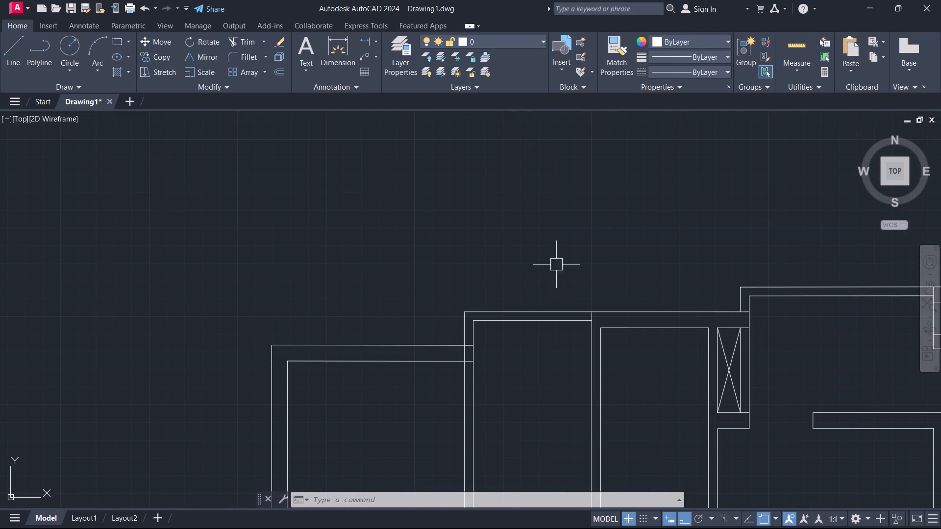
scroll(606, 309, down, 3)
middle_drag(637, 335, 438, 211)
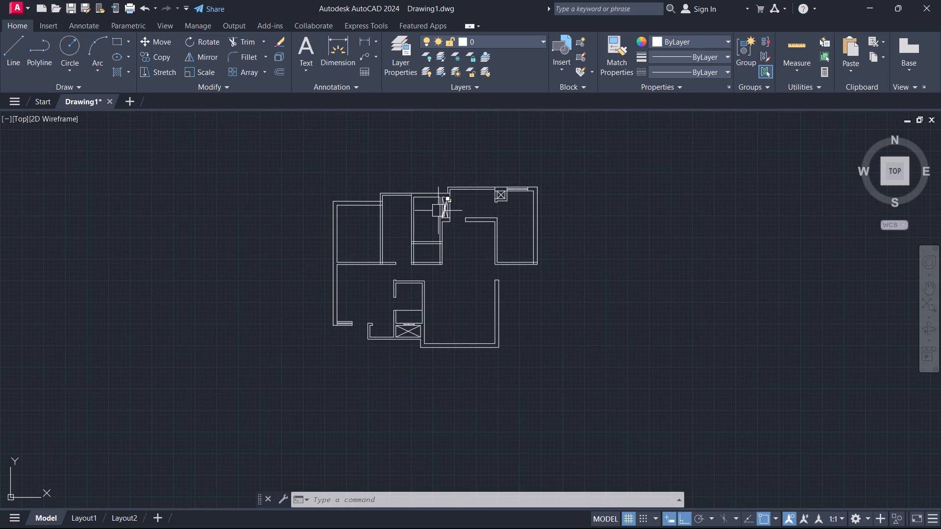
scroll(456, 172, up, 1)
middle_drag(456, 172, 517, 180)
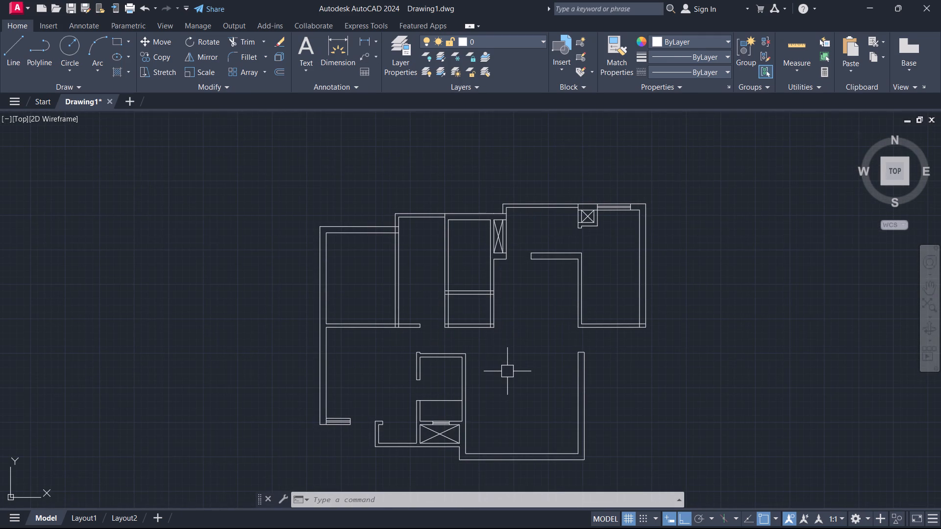
Extend the inner top wall line of the upper-left room across the narrow room to its far vertical wall.
scroll(461, 403, up, 1)
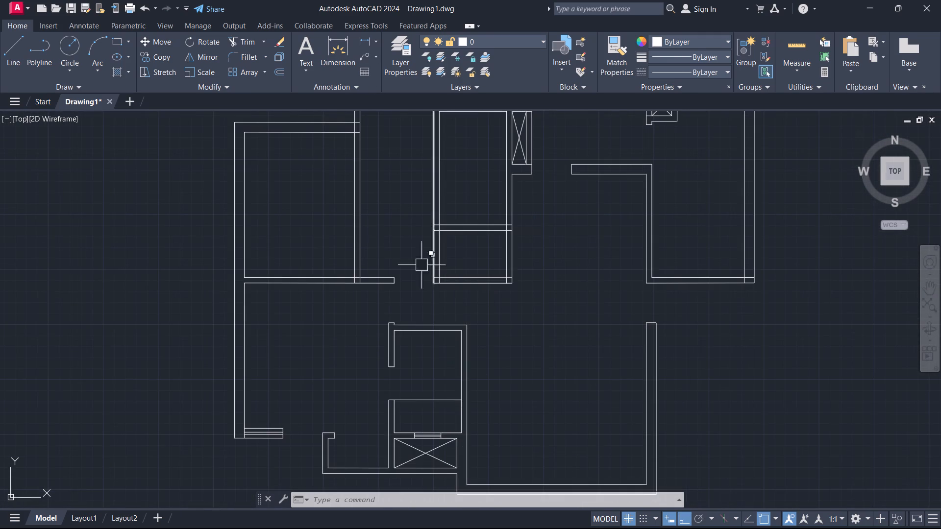
middle_drag(319, 140, 330, 228)
scroll(330, 228, up, 1)
text(ex)
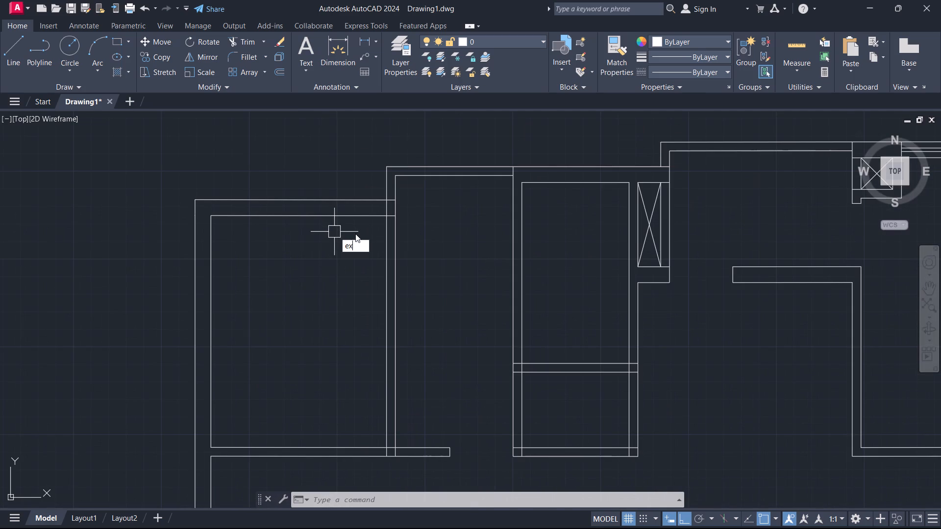
key(space)
click(364, 213)
key(Escape)
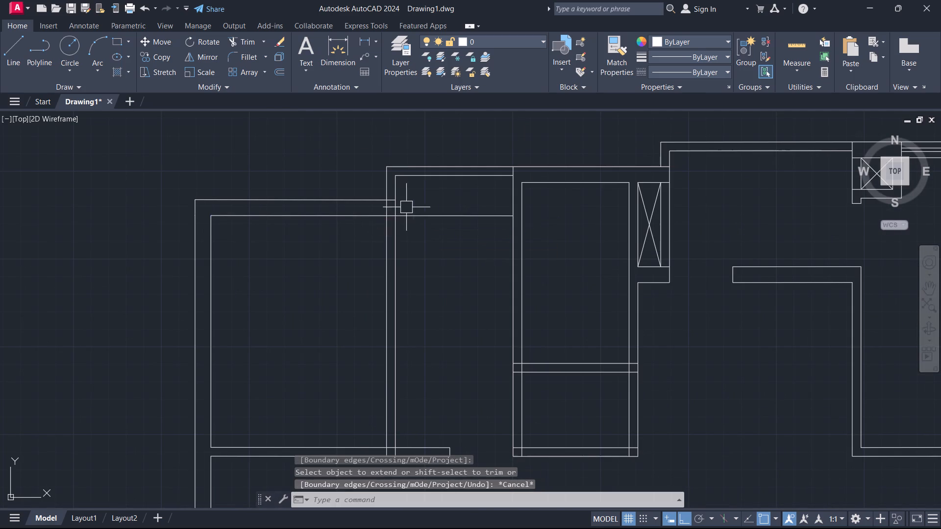
Offset the extended inner top wall line 5 inches upward.
text(o)
key(space)
key(5)
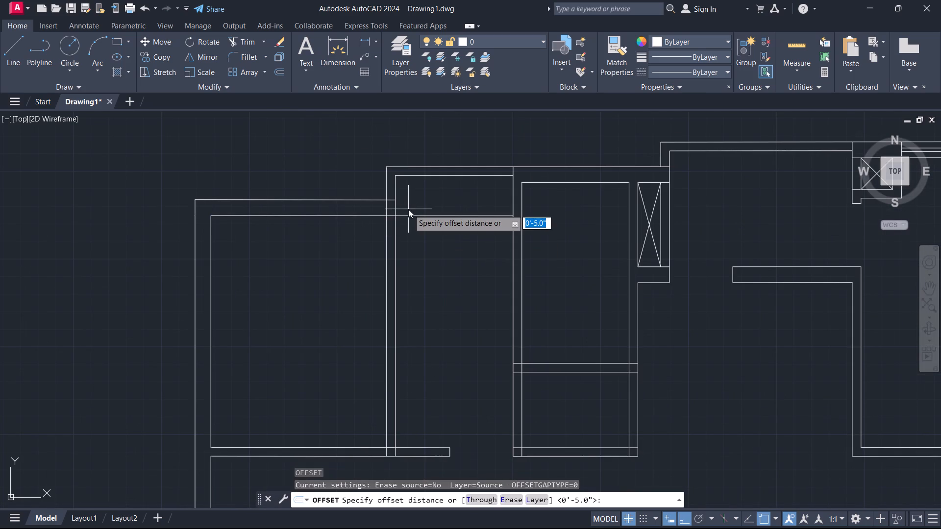
key(Return)
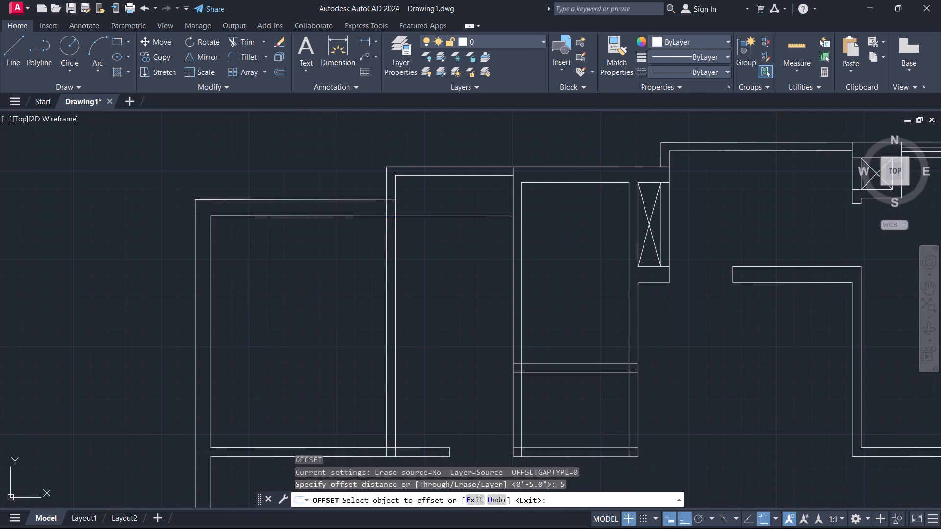
click(432, 214)
click(432, 173)
key(Escape)
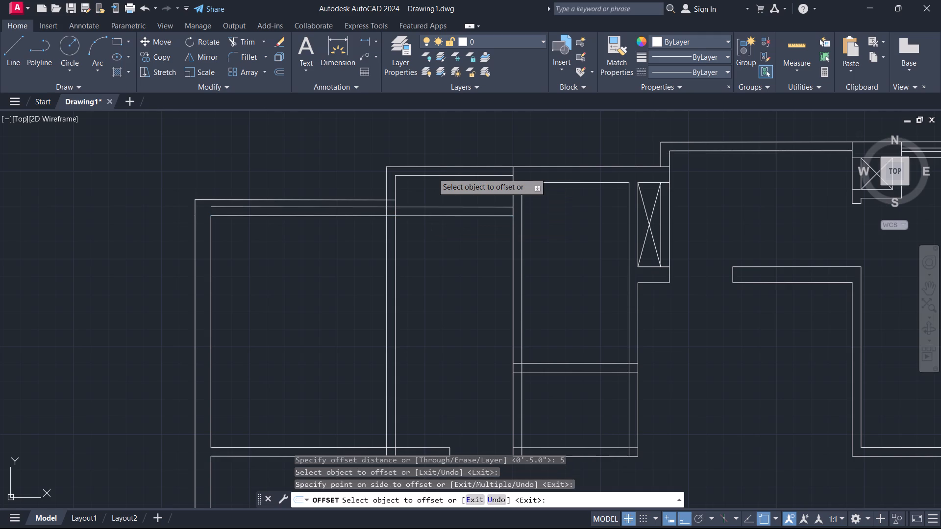
Trim the outer top line to the dividing wall's left face and the offset line to its right face, undoing the last vertical trim.
text(tr)
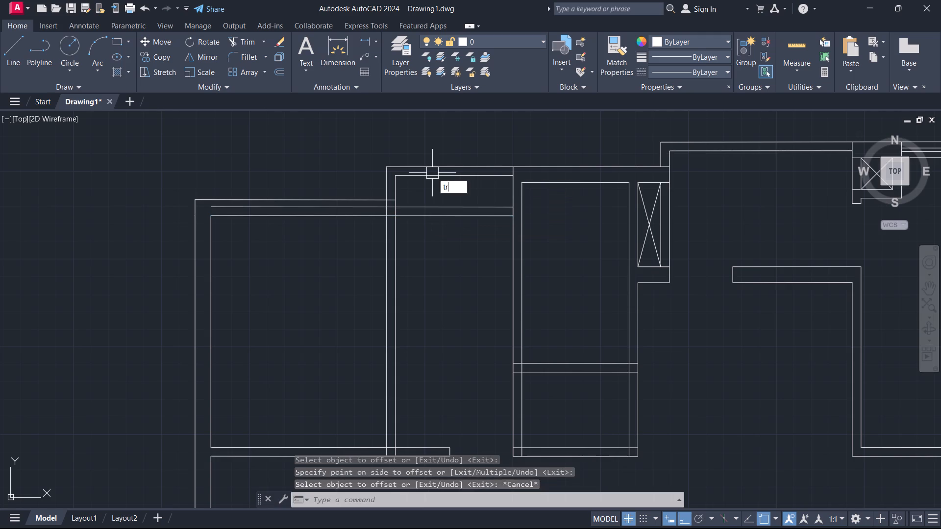
key(space)
scroll(420, 202, up, 3)
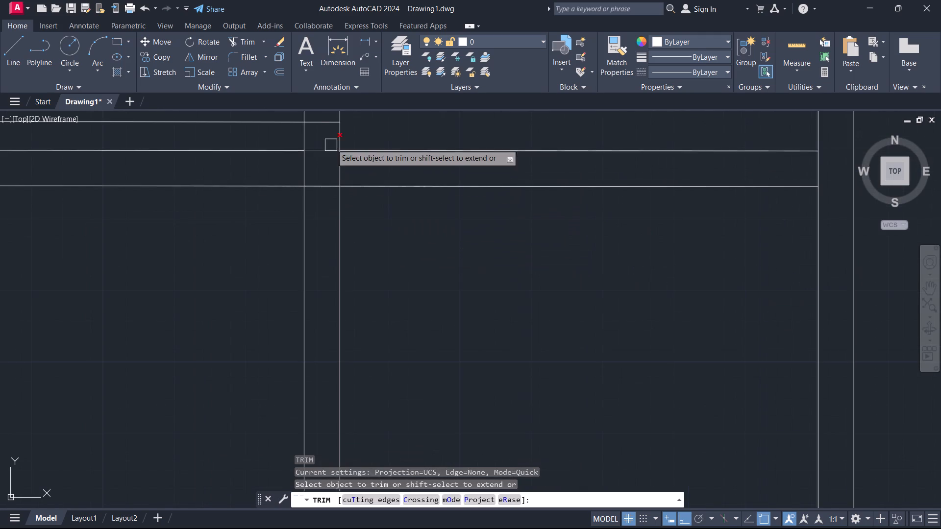
click(323, 123)
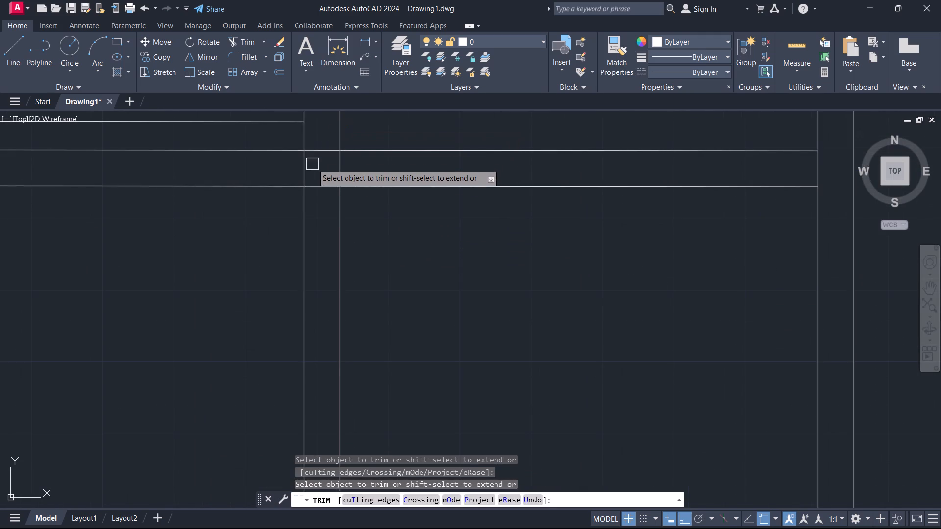
click(260, 147)
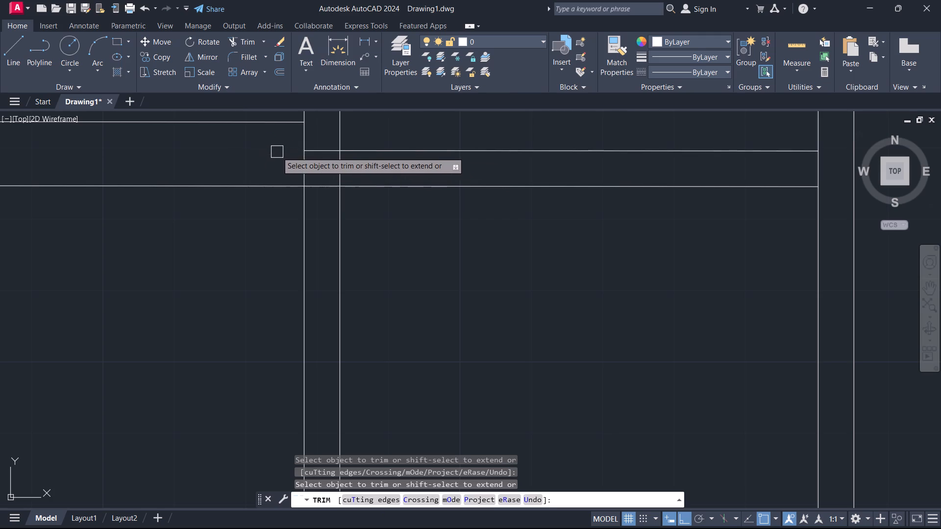
click(330, 148)
click(340, 172)
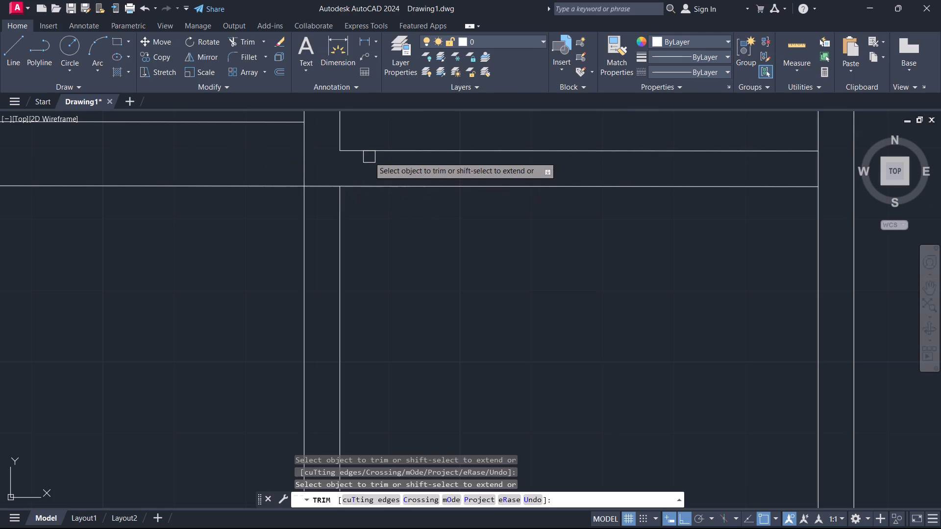
text(u)
key(space)
key(Escape)
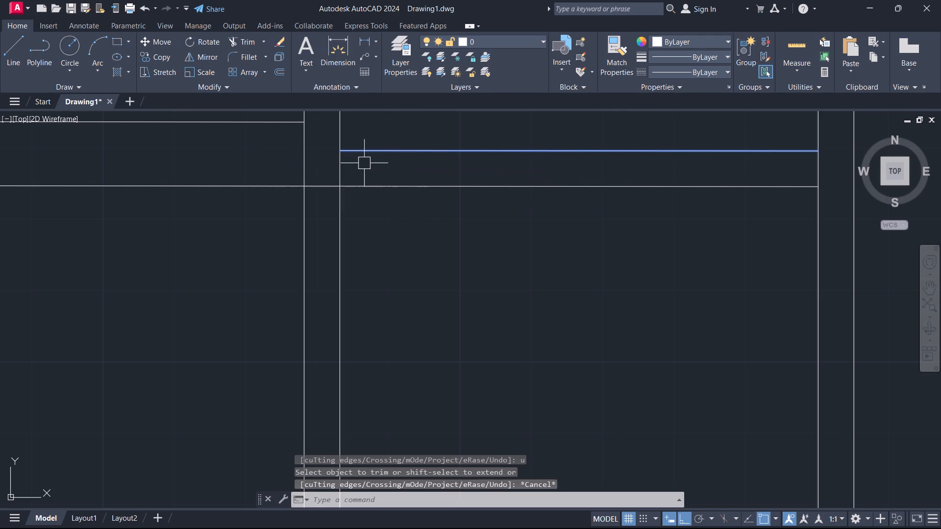
Offset the right-hand line of the dividing wall 6 inches into the narrow room.
text(o 6)
key(Return)
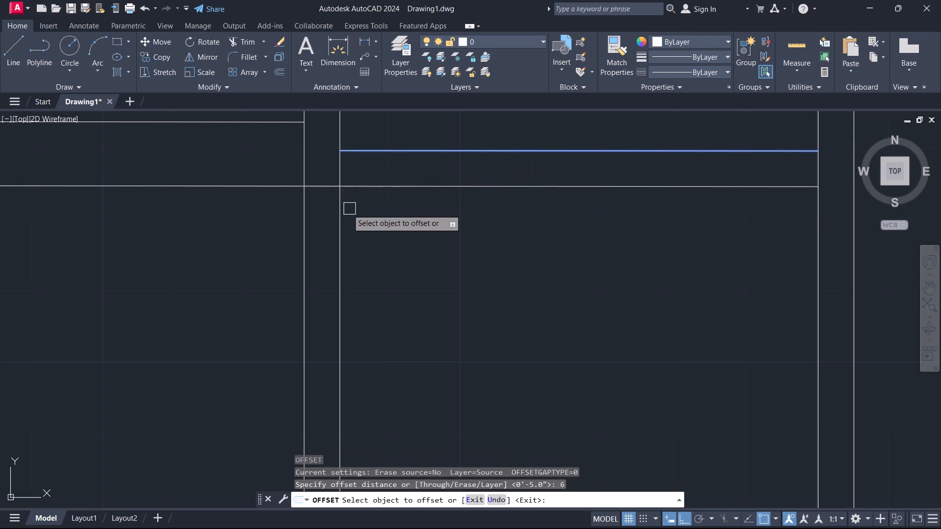
click(340, 213)
click(389, 221)
key(Escape)
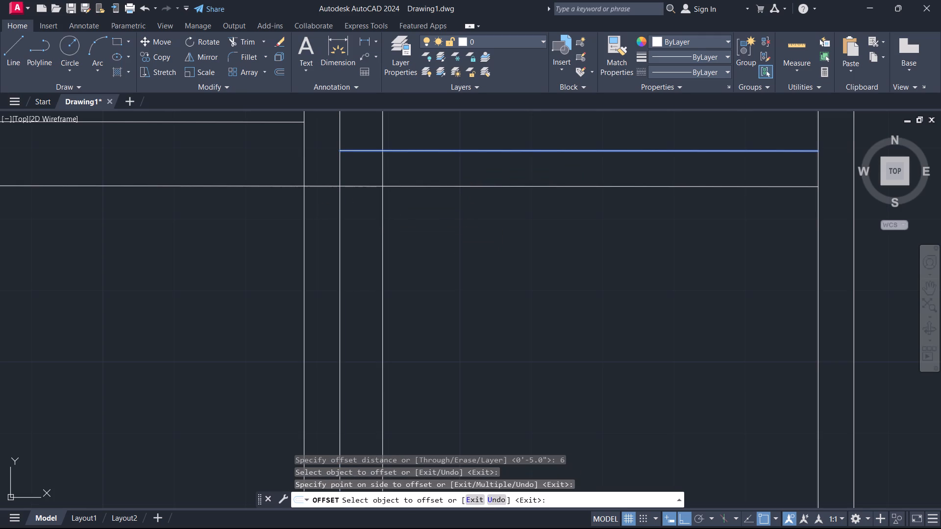
Trim the excess horizontal and vertical lines around the 6-inch offset, leaving a short wall return at the dividing wall's upper end.
text(tr)
key(space)
drag(441, 219, 447, 221)
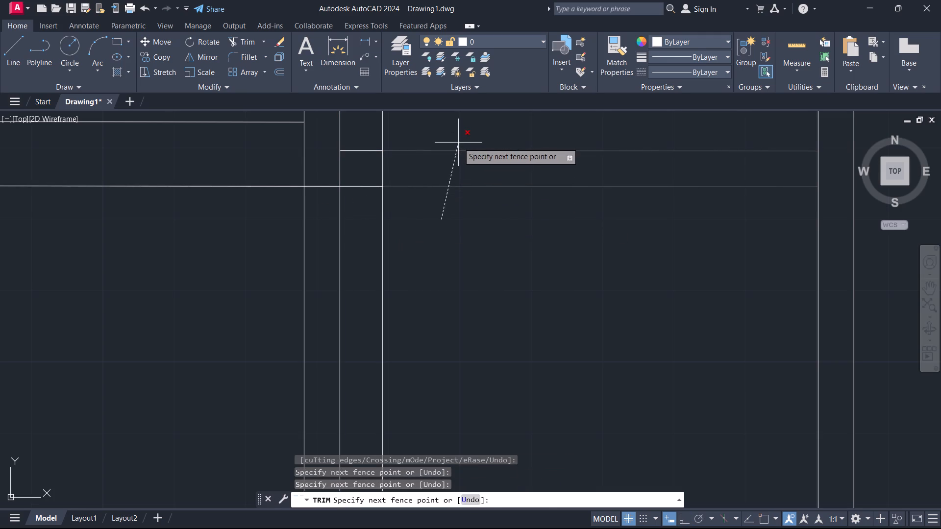
click(458, 143)
click(385, 140)
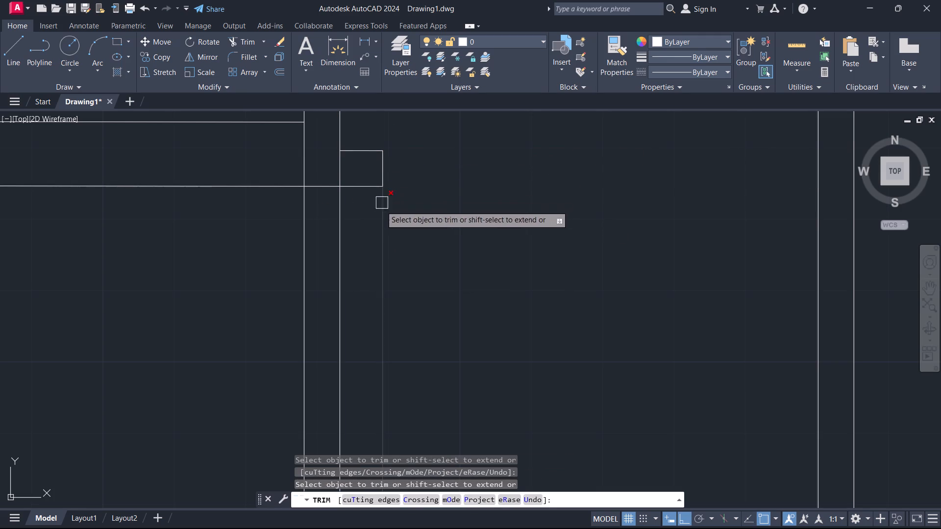
click(276, 257)
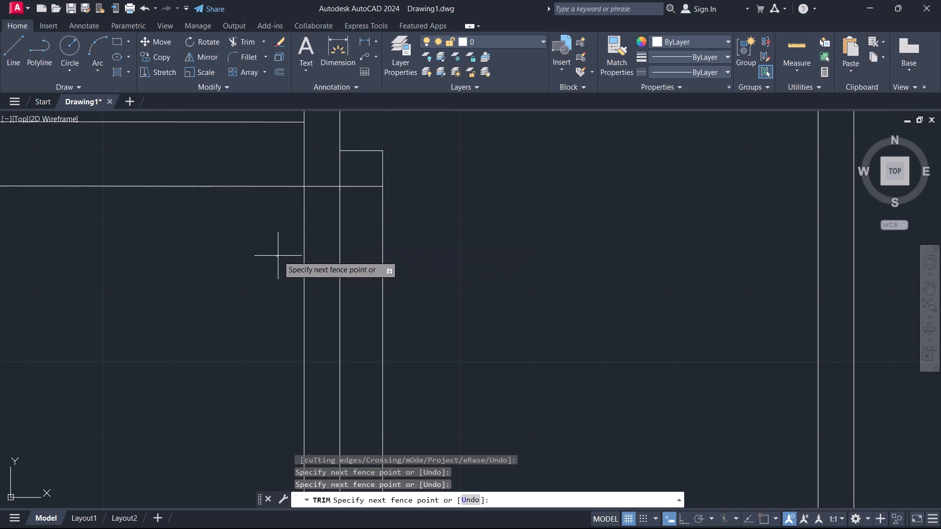
click(416, 294)
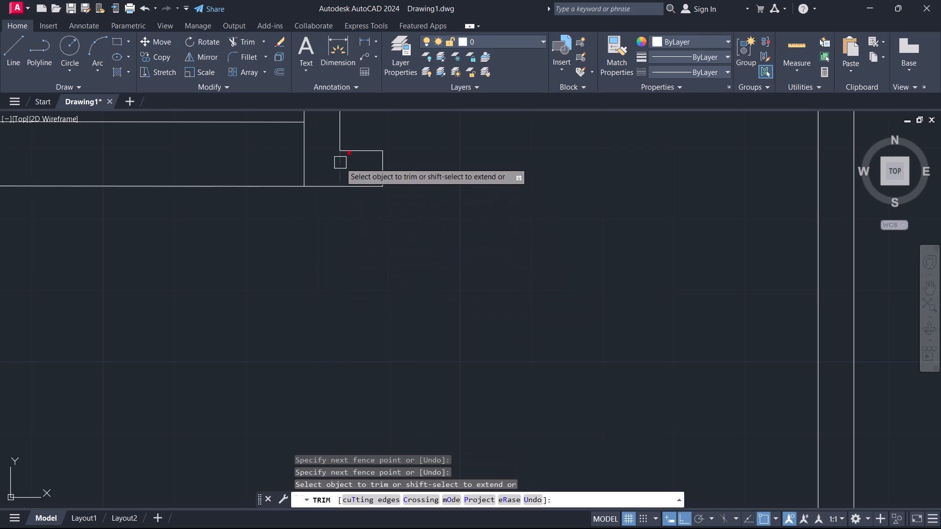
click(340, 163)
scroll(340, 163, down, 2)
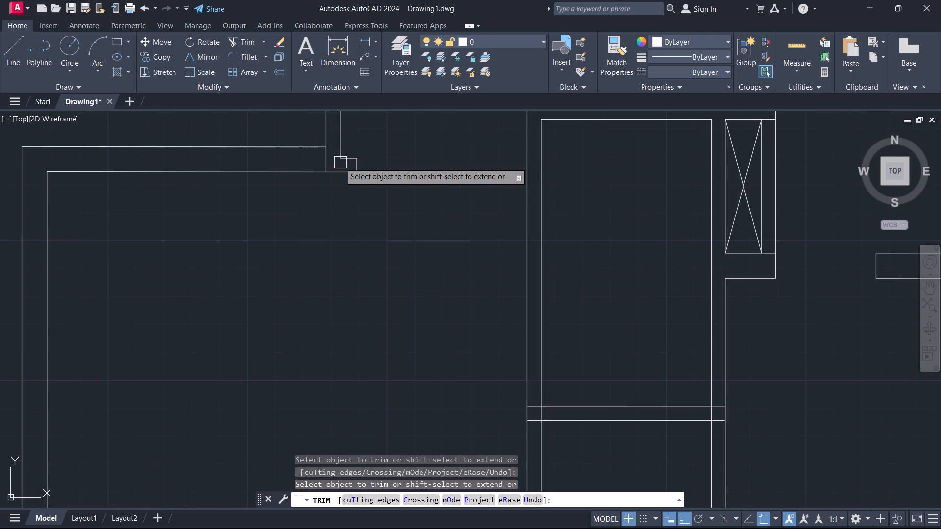
scroll(406, 177, down, 3)
middle_click(406, 177)
scroll(406, 177, up, 4)
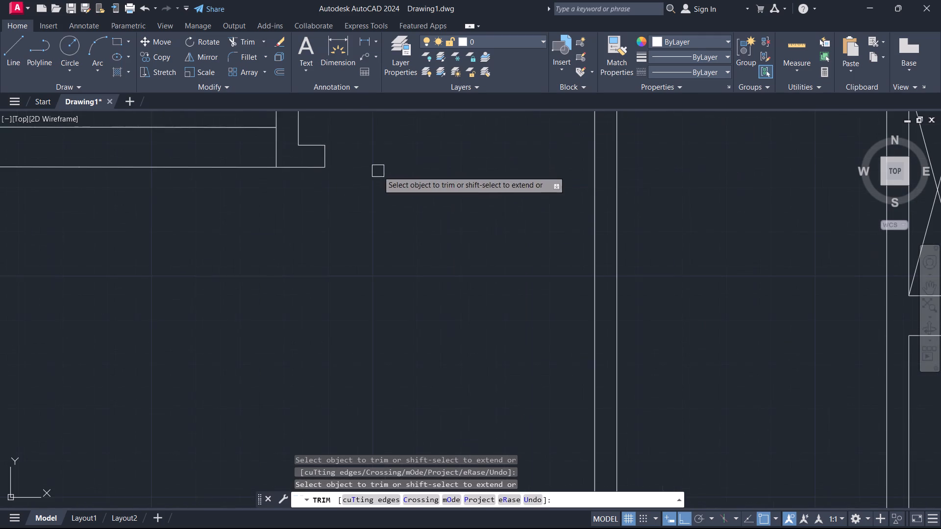
key(Escape)
Offset the left vertical line of the wall with the short return 3' to the left.
text(o 3)
key(apostrophe)
key(Return)
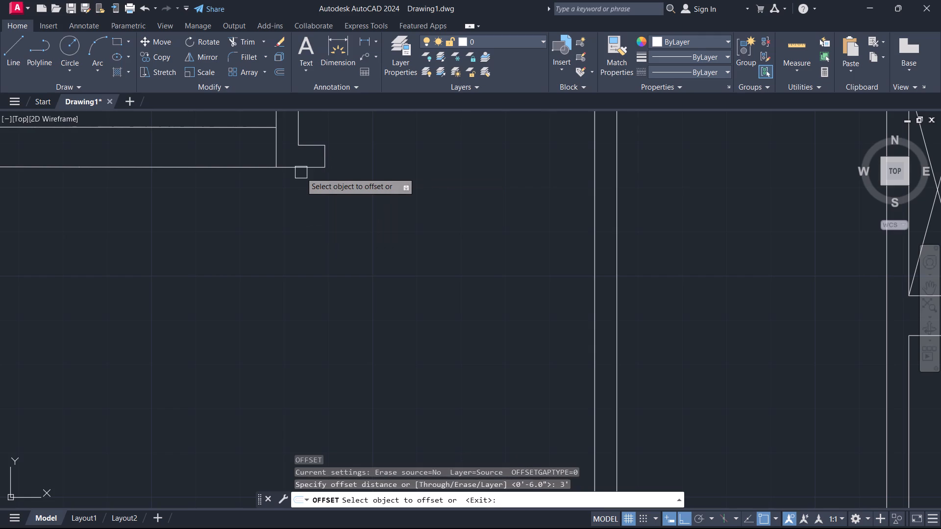
click(273, 157)
click(221, 152)
key(Escape)
Trim the top wall lines between the 3' offset and the wall return into an opening, and remove the offset line's overhang.
text(tr)
key(space)
click(215, 190)
click(230, 120)
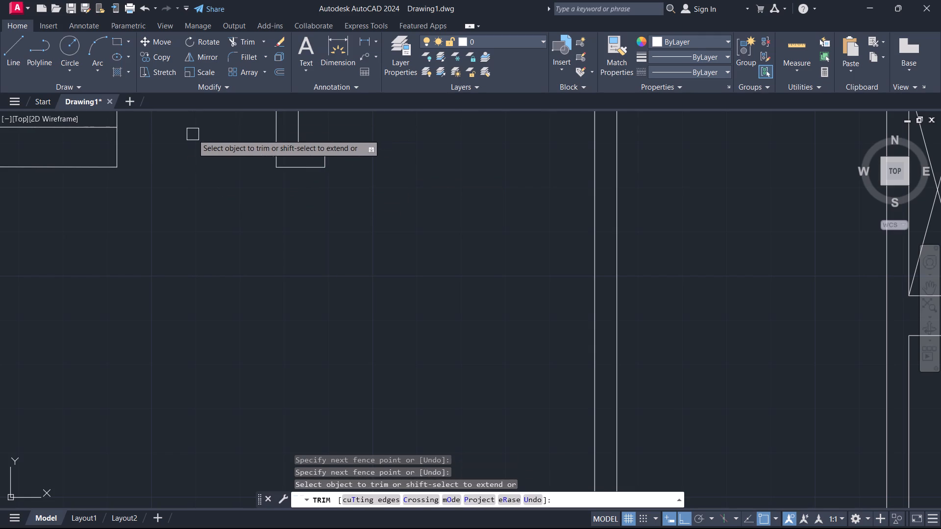
middle_drag(180, 135, 229, 316)
drag(216, 296, 206, 291)
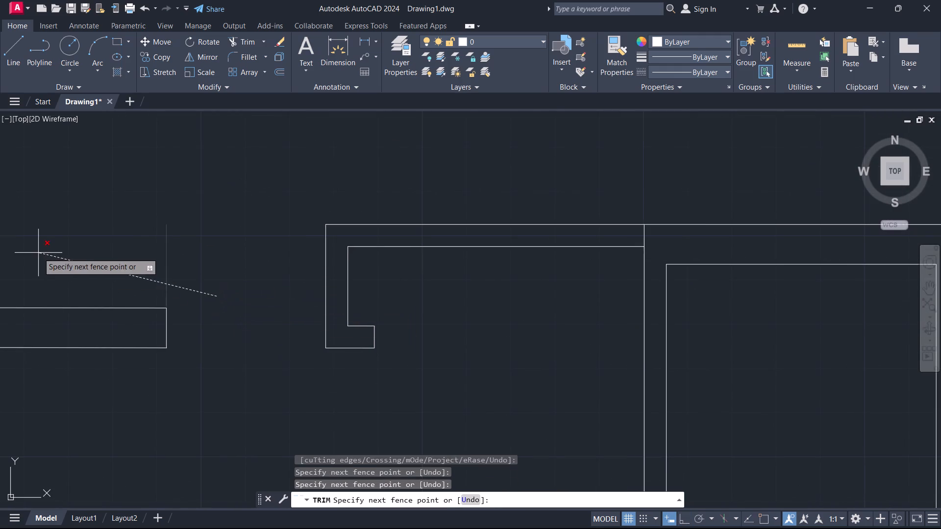
click(38, 253)
key(Escape)
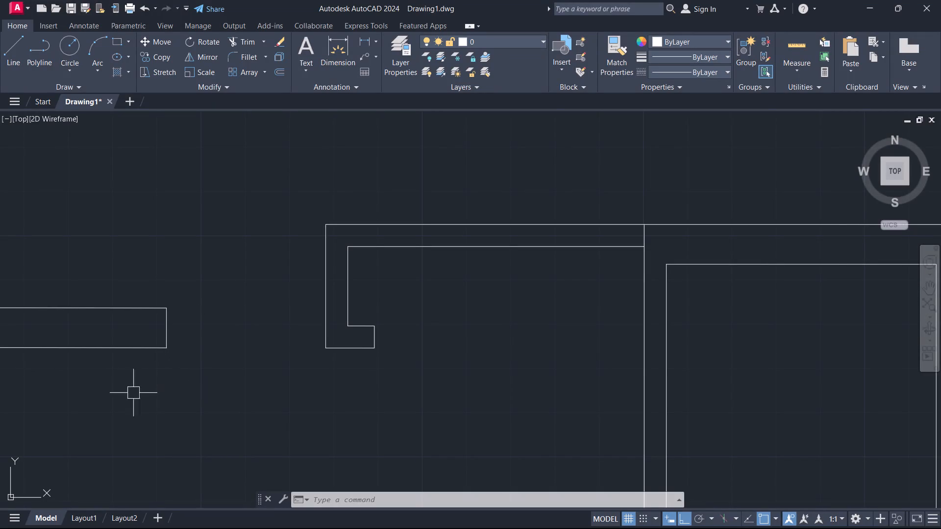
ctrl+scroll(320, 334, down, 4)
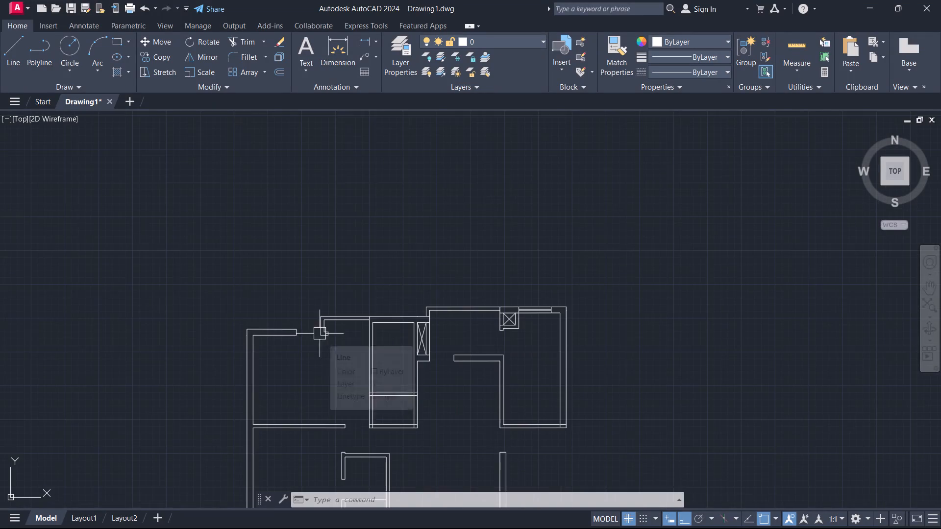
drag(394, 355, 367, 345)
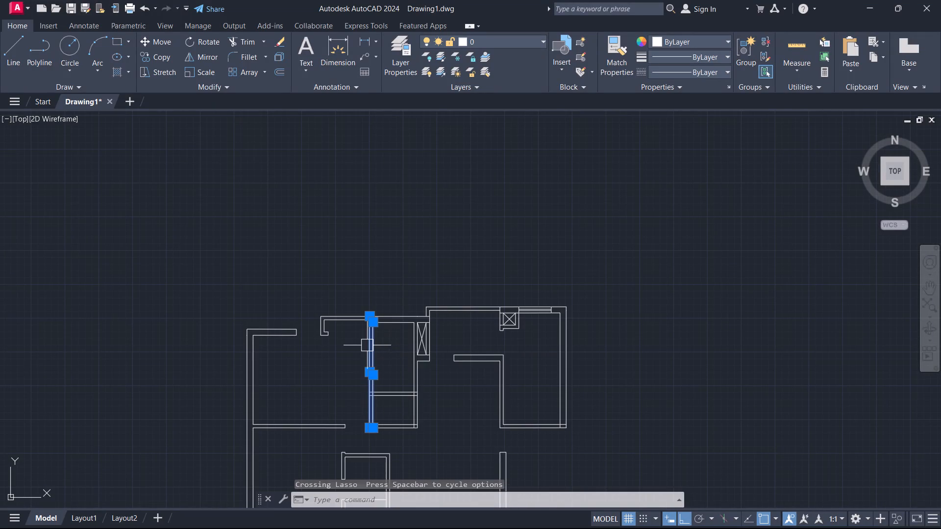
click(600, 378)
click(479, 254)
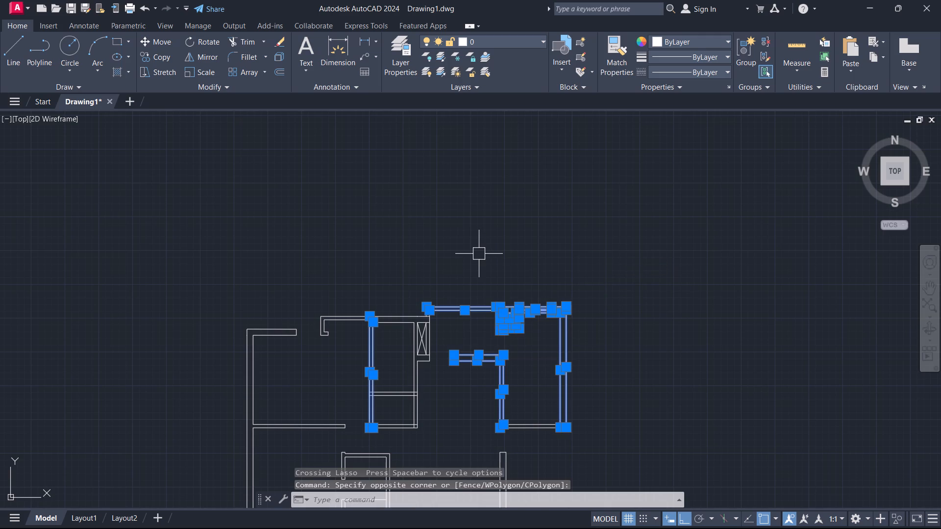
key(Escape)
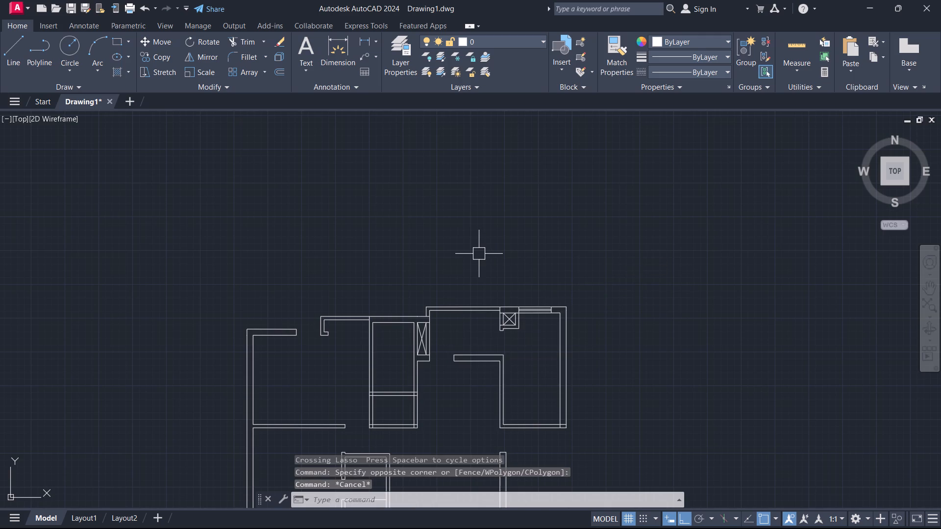
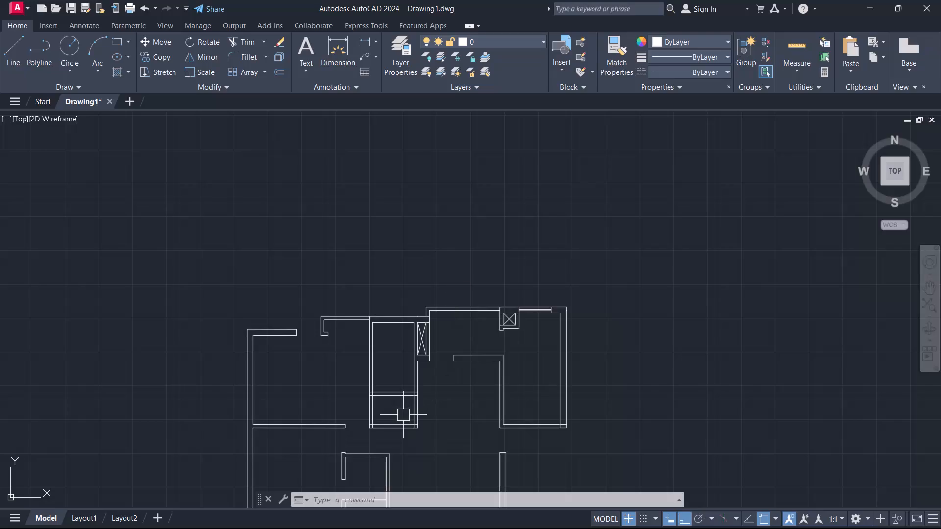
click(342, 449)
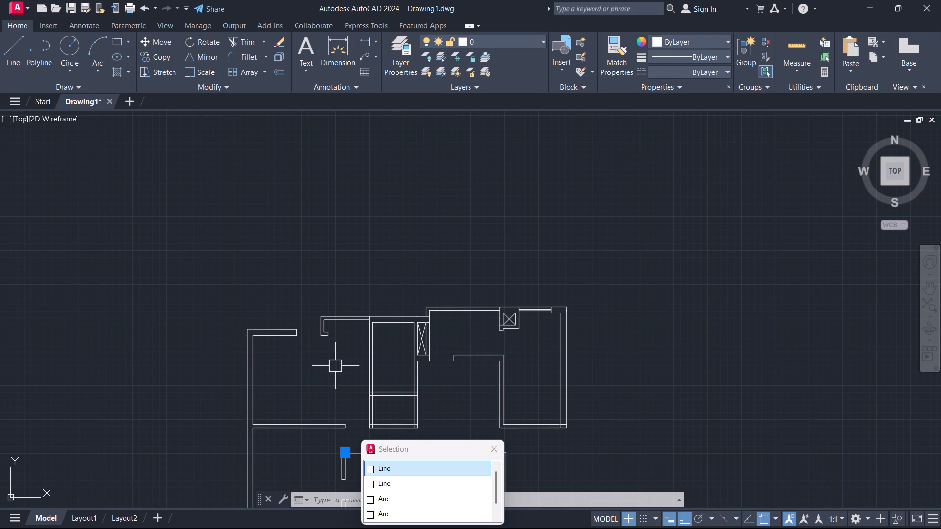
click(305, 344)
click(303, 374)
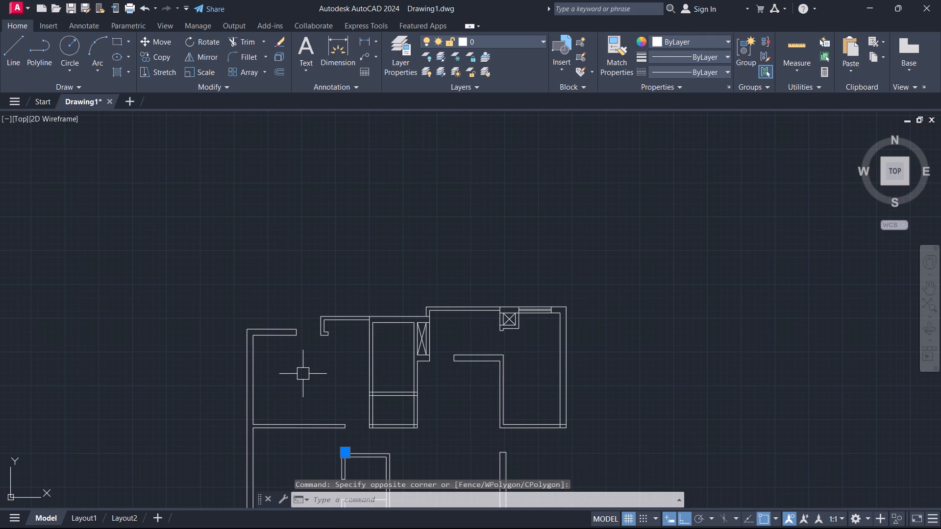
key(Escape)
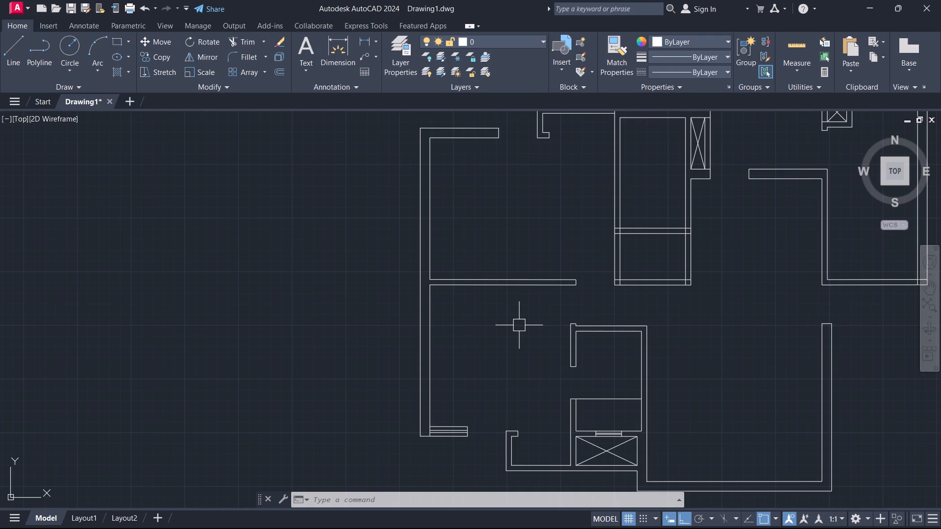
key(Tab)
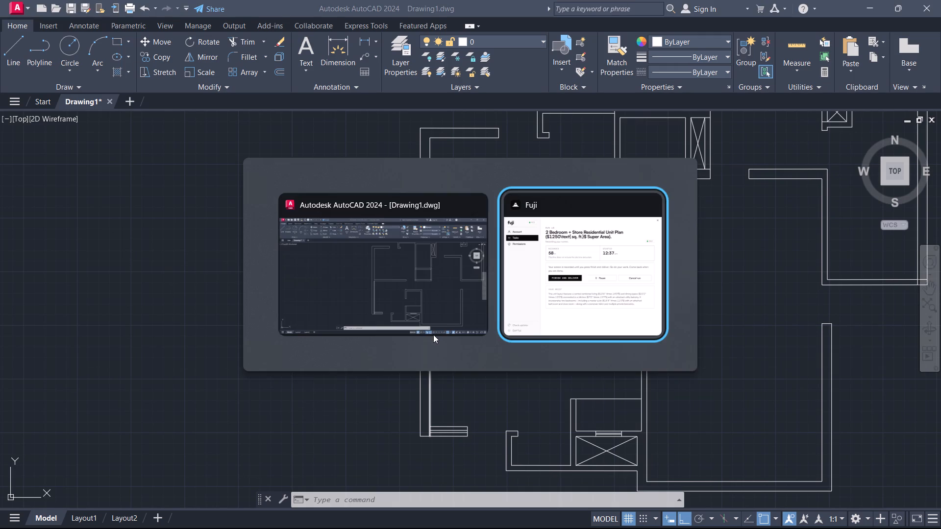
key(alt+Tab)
Offset the end line of the upper-left room's short top wall 4' to the left, inside the wall.
scroll(494, 248, down, 1)
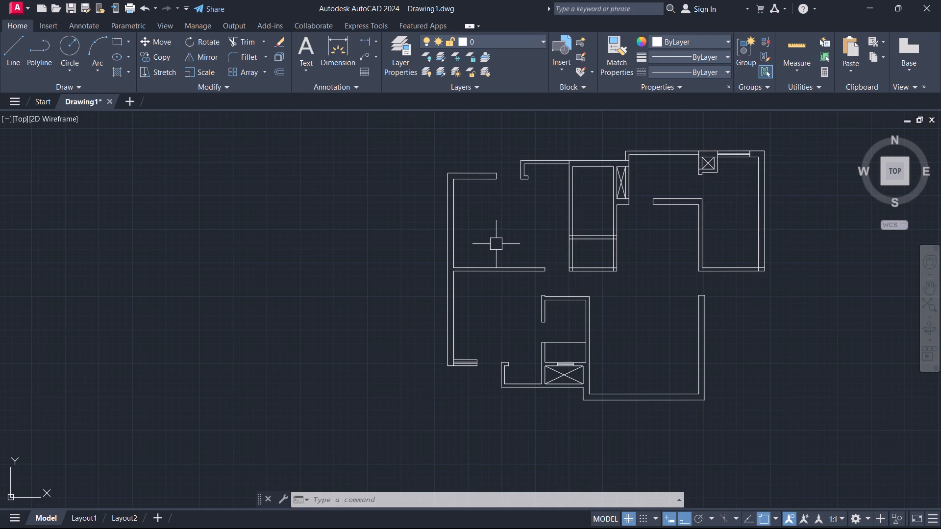
middle_drag(505, 180, 536, 238)
scroll(505, 180, up, 1)
scroll(536, 239, up, 1)
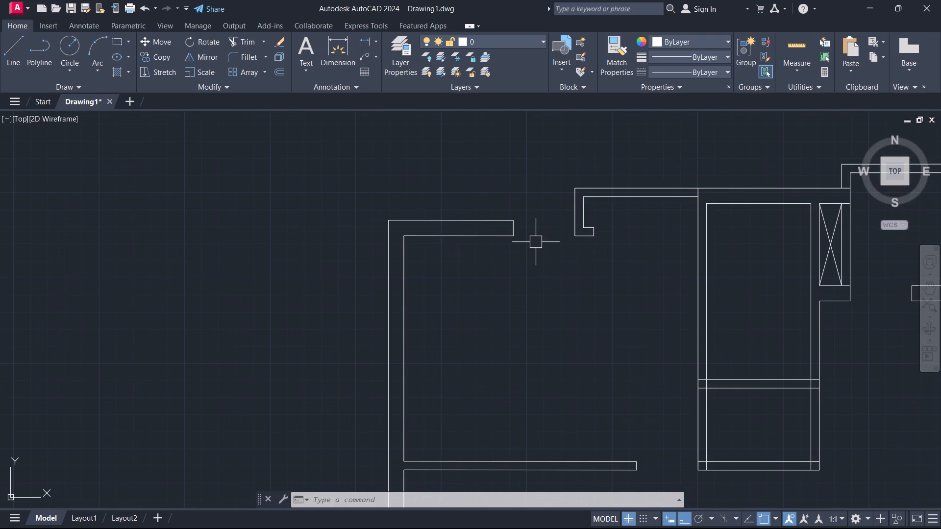
scroll(515, 240, up, 1)
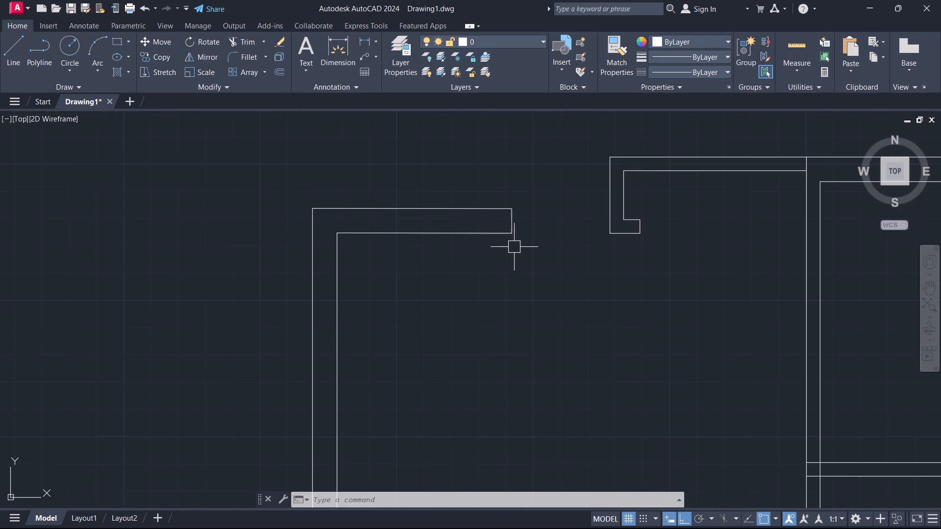
text(o)
key(space)
text(4')
key(Return)
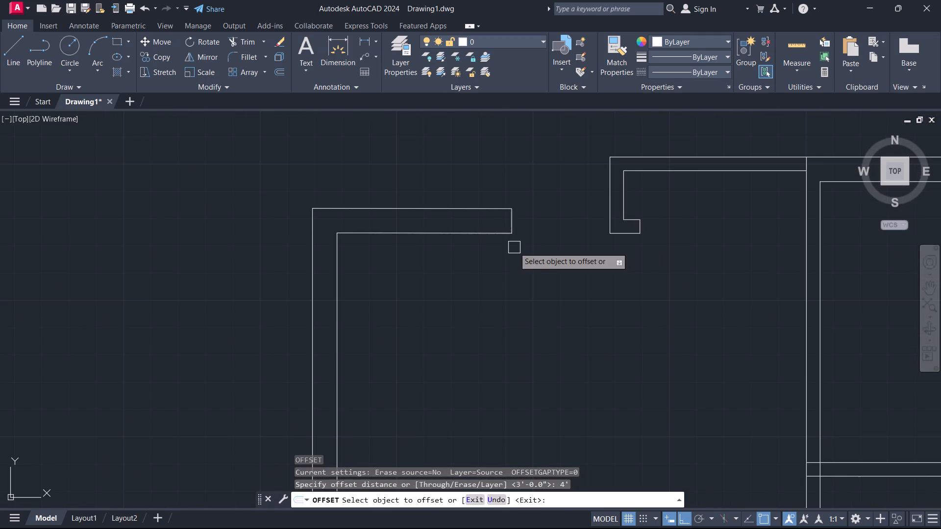
scroll(494, 241, up, 1)
click(518, 213)
click(444, 209)
key(Escape)
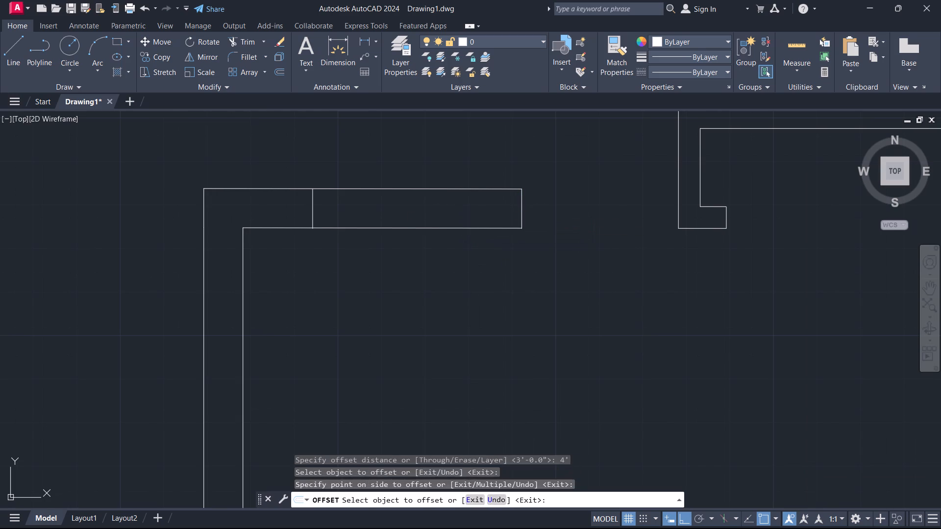
Draw a horizontal centre line inside the top wall, from the midpoint of its end line to the 4' offset line.
text(l)
key(space)
click(521, 210)
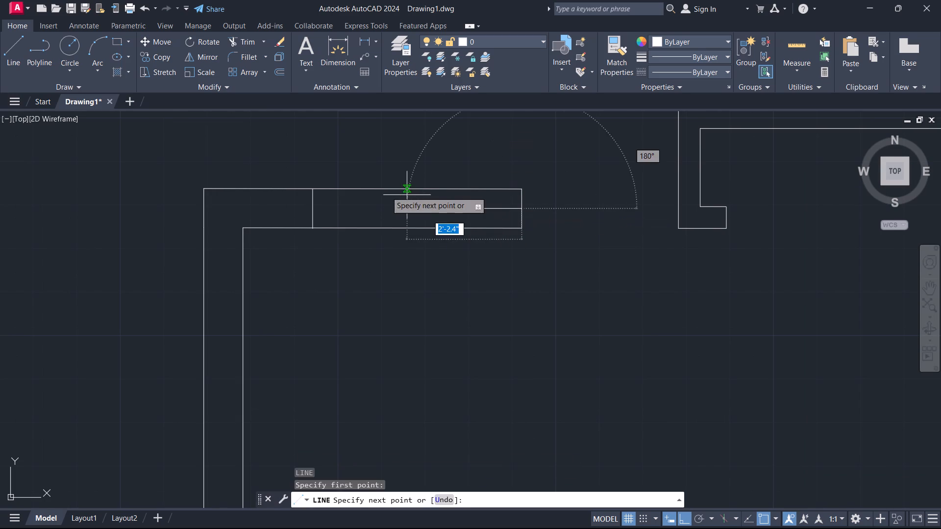
click(313, 204)
key(Escape)
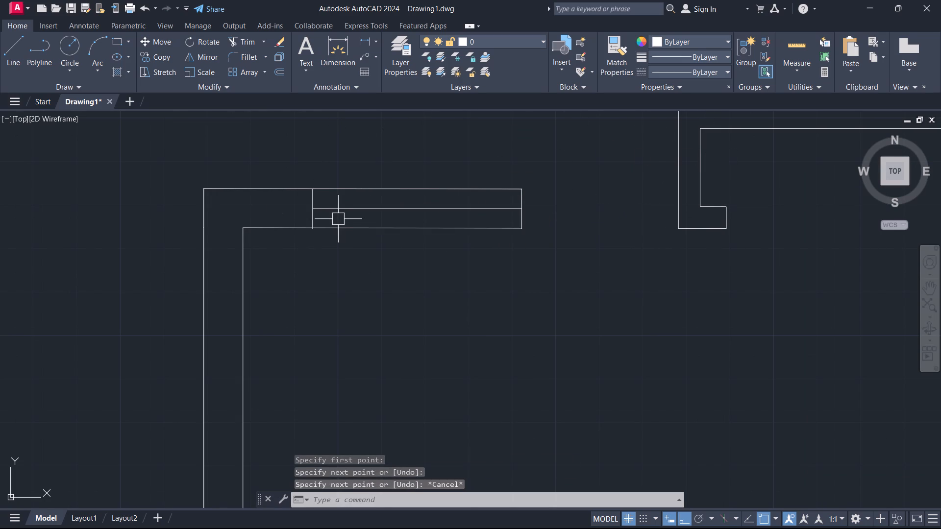
Offset the top wall's centre line 1 inch upward.
text(o)
key(space)
key(1)
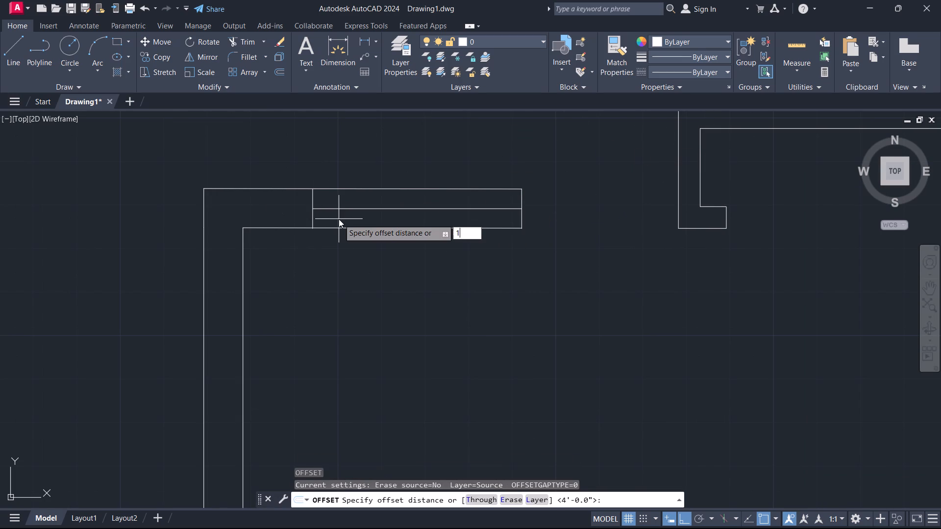
key(Return)
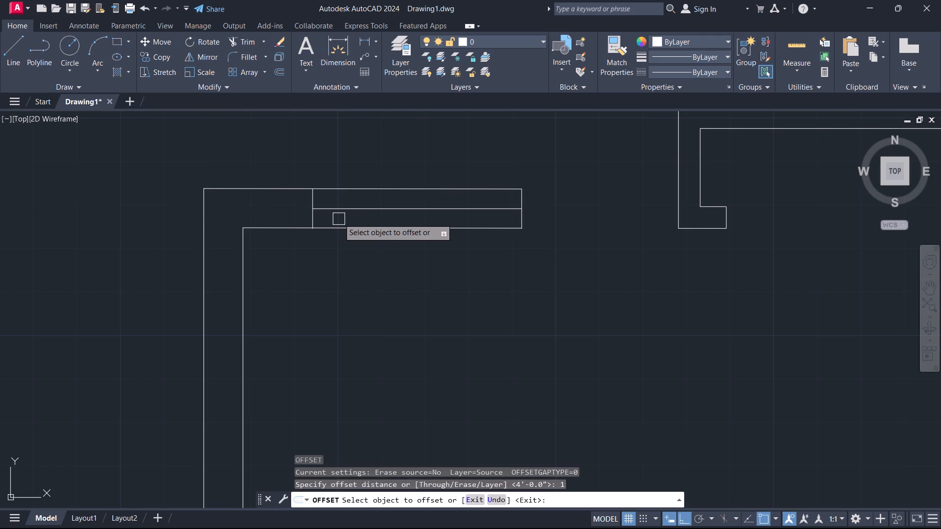
click(329, 208)
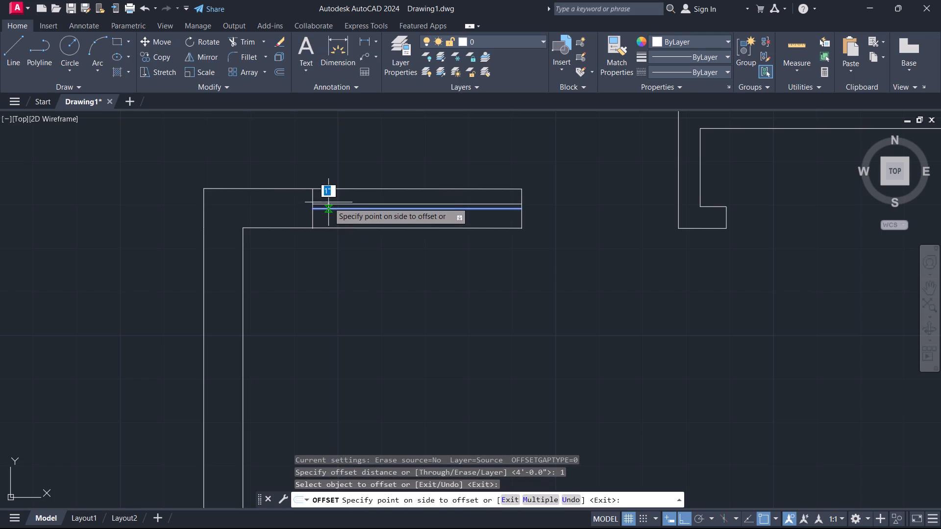
click(329, 202)
scroll(328, 210, up, 2)
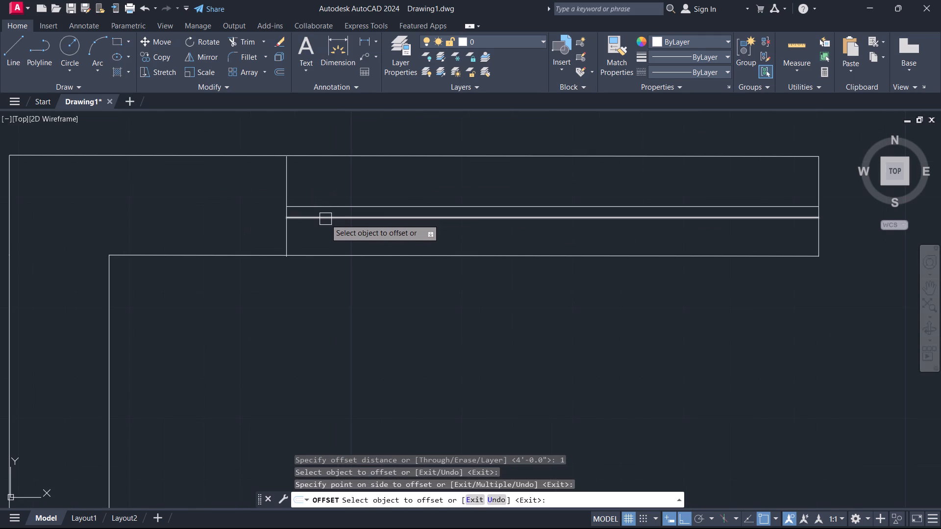
Offset the upper of the two inner window lines another 1 inch upward.
key(space)
key(space)
click(334, 210)
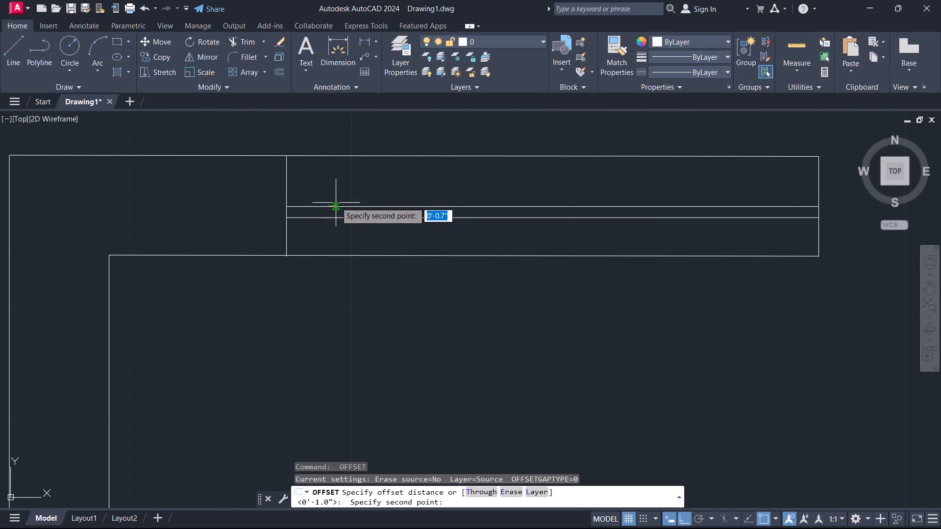
key(Escape)
key(space)
key(space)
click(338, 205)
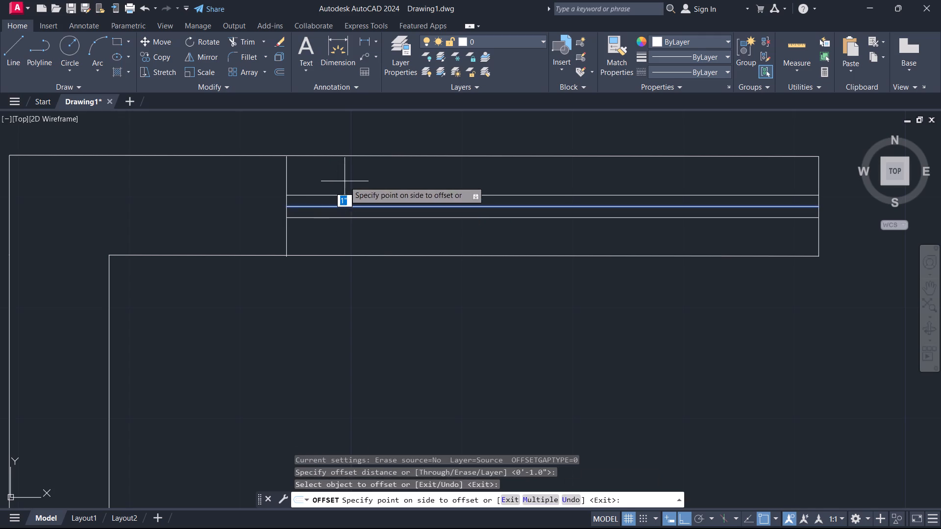
click(345, 181)
key(Escape)
Erase the middle one of the three inner window lines in the top wall.
scroll(346, 204, up, 1)
click(346, 204)
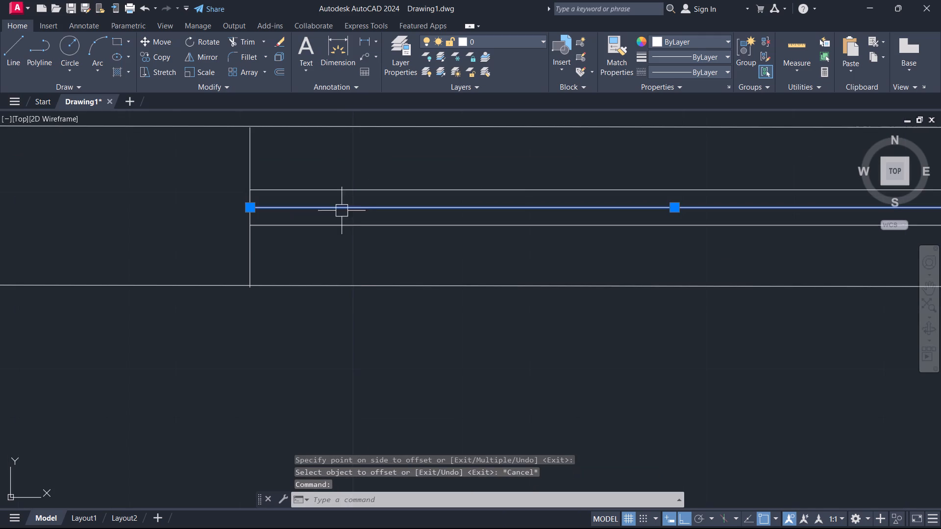
key(Delete)
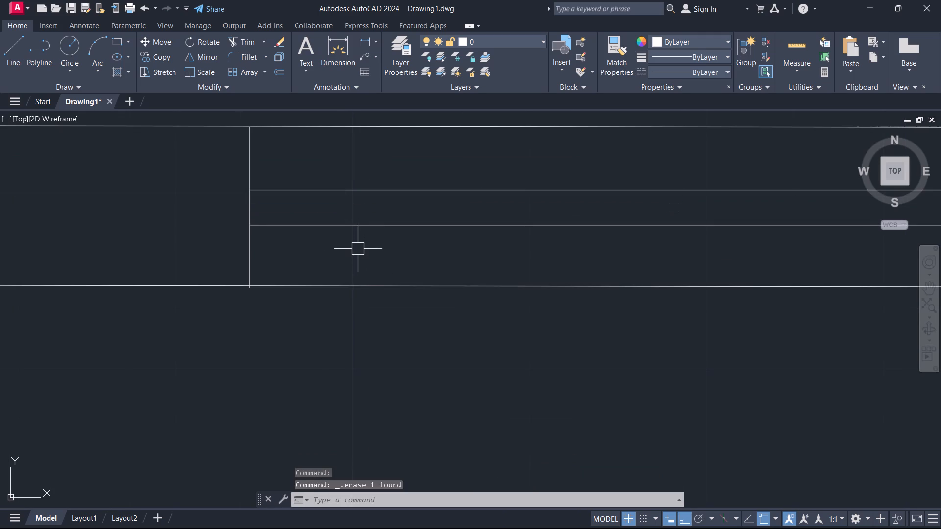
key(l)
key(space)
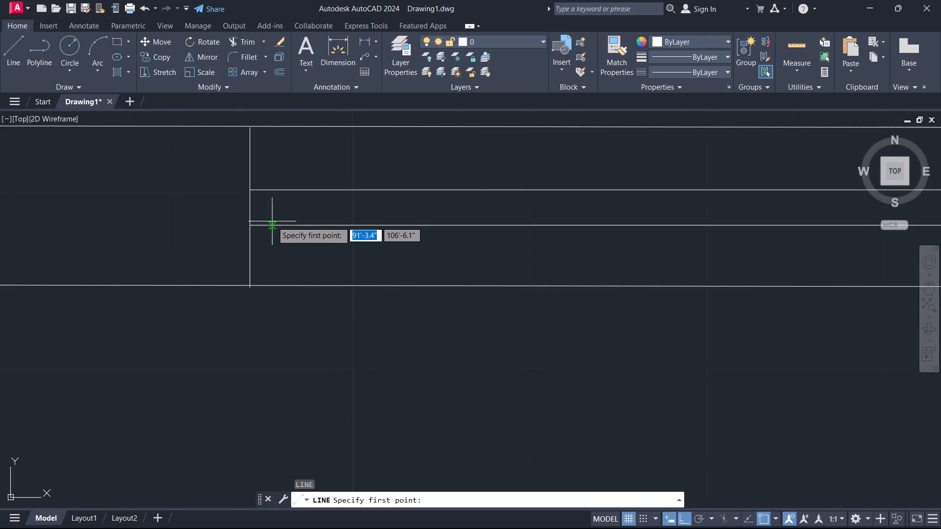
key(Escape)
Move the window's two inner lines and both vertical end lines 2 inches to the left along the top wall.
scroll(333, 246, down, 3)
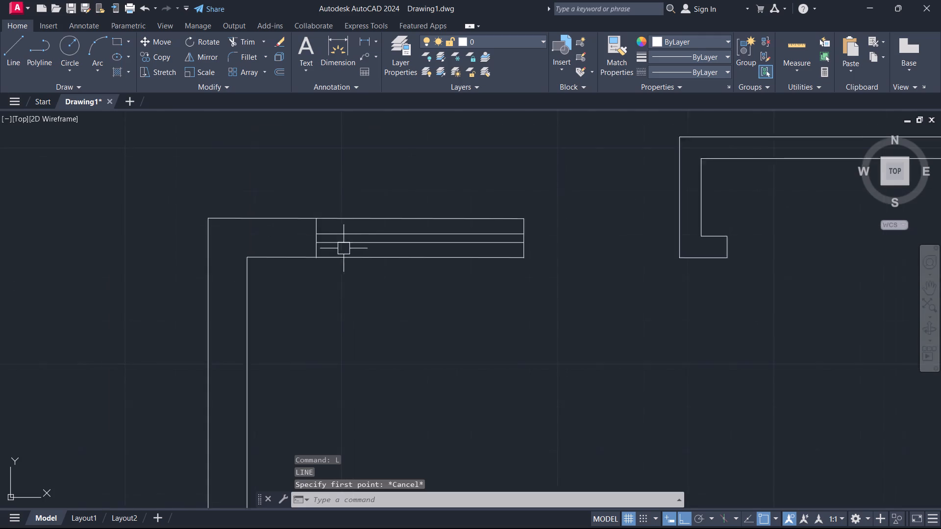
scroll(344, 248, down, 1)
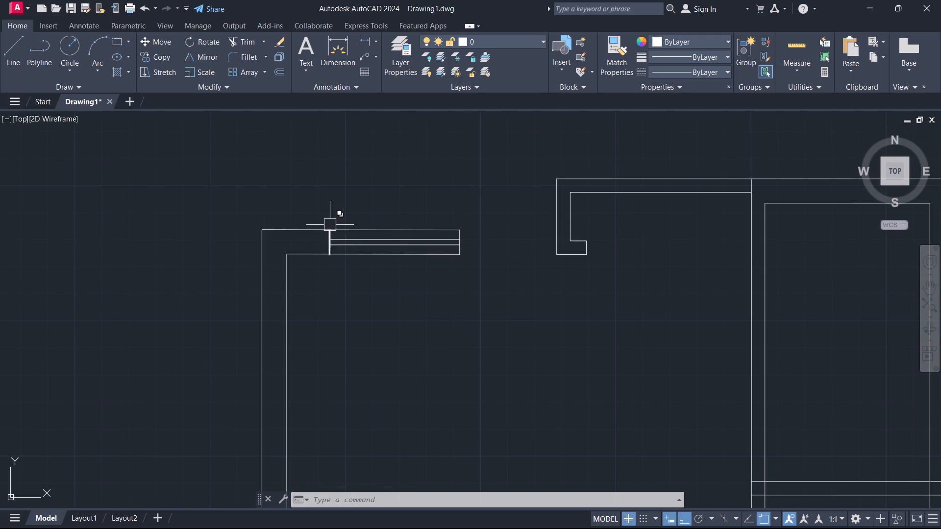
scroll(343, 224, up, 2)
drag(662, 289, 651, 284)
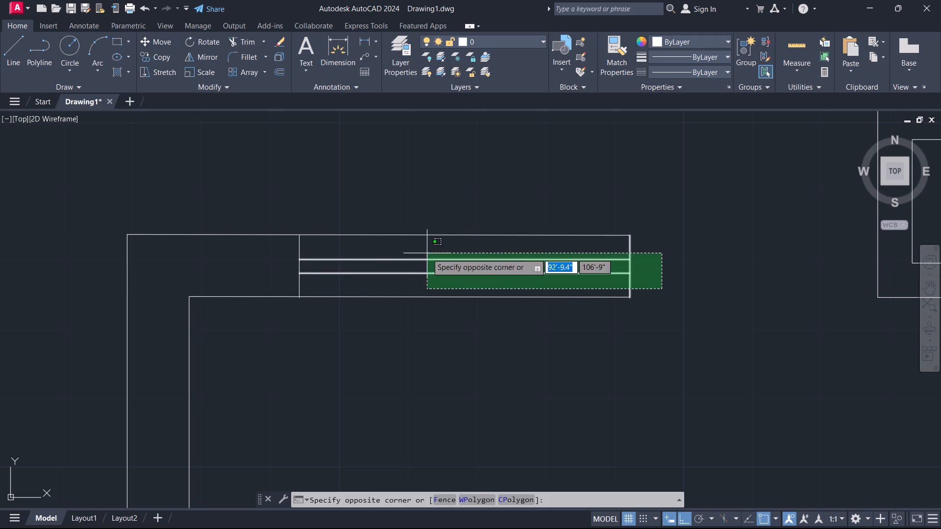
click(255, 252)
text(m)
key(space)
click(255, 252)
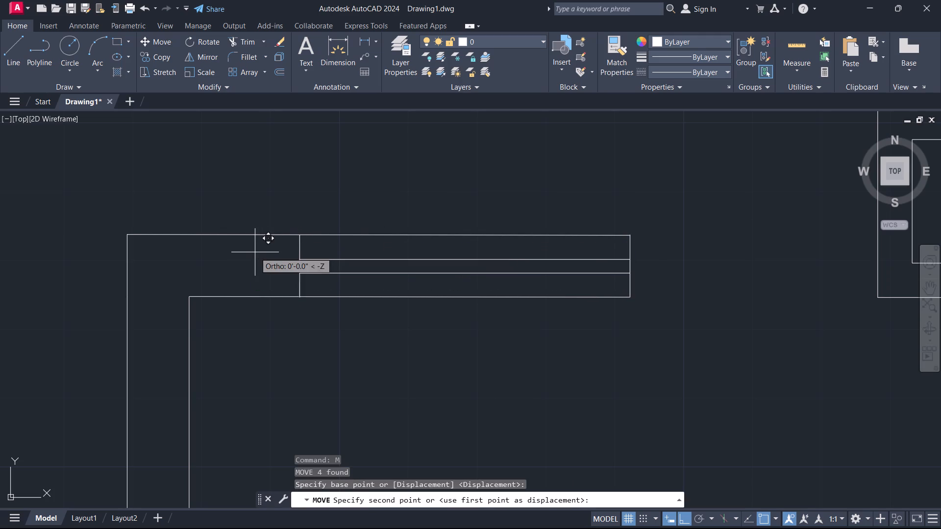
key(2)
key(Return)
key(Escape)
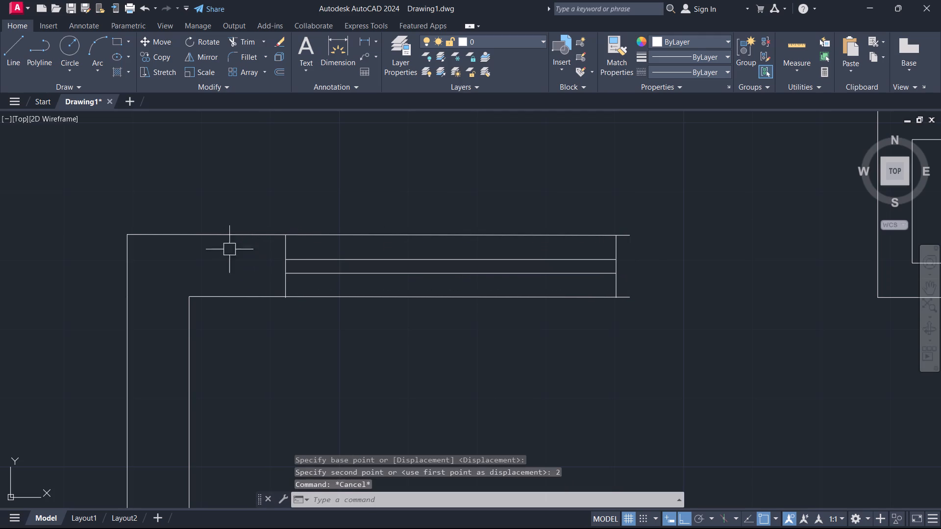
Close the open end of the top wall with a vertical line between its outer and inner wall lines.
key(l)
key(space)
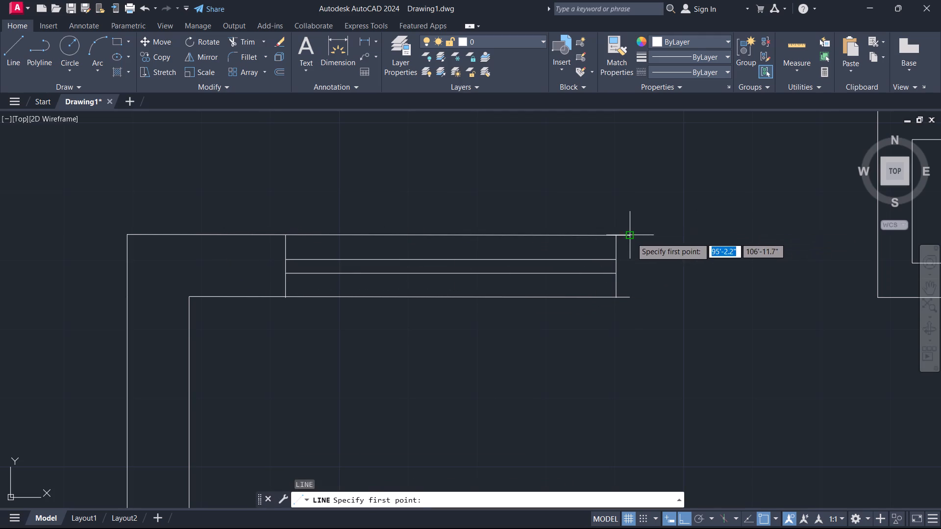
drag(631, 238, 630, 256)
click(629, 297)
key(Escape)
Examine the window and wall return at the bottom of the lower-left room and the walls above it.
scroll(572, 317, down, 4)
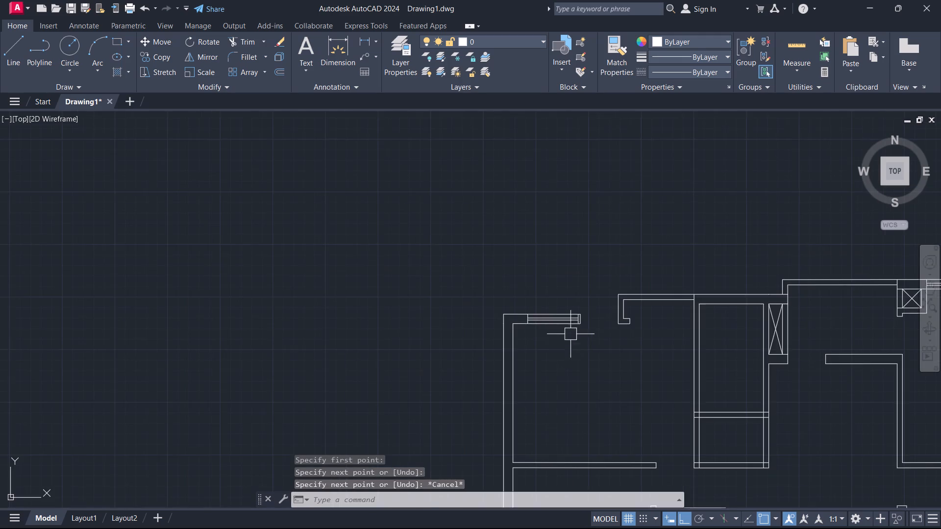
middle_drag(557, 357, 521, 127)
scroll(521, 127, down, 1)
scroll(551, 290, up, 5)
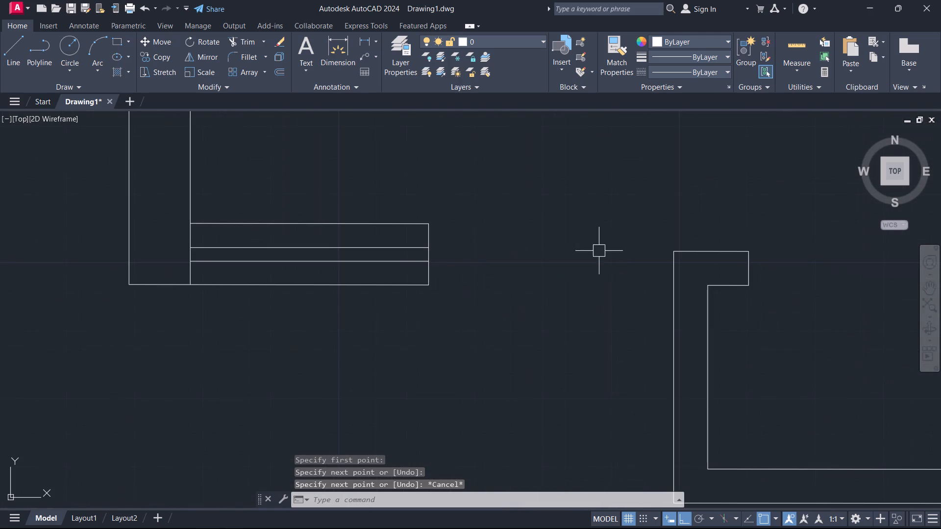
scroll(361, 232, down, 3)
middle_drag(346, 185, 441, 314)
middle_drag(465, 174, 467, 208)
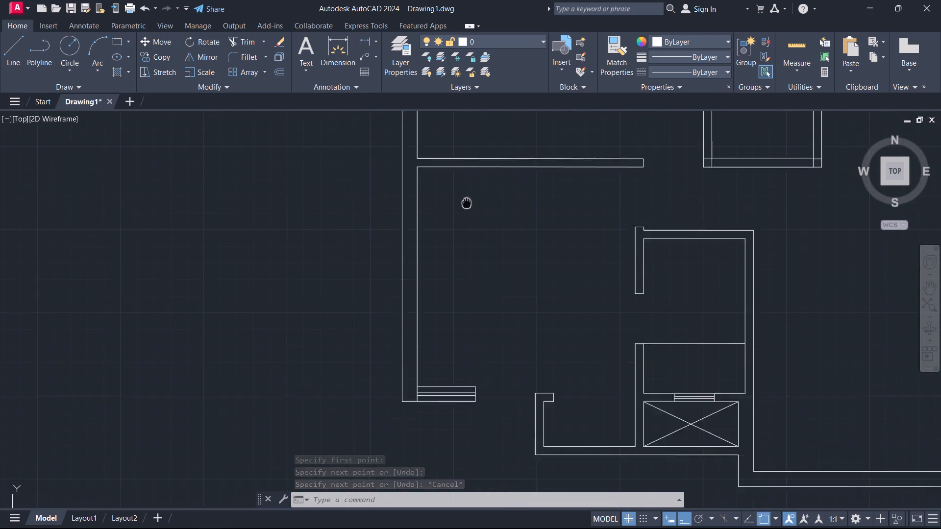
middle_drag(467, 208, 446, 391)
scroll(469, 191, up, 1)
scroll(492, 250, down, 2)
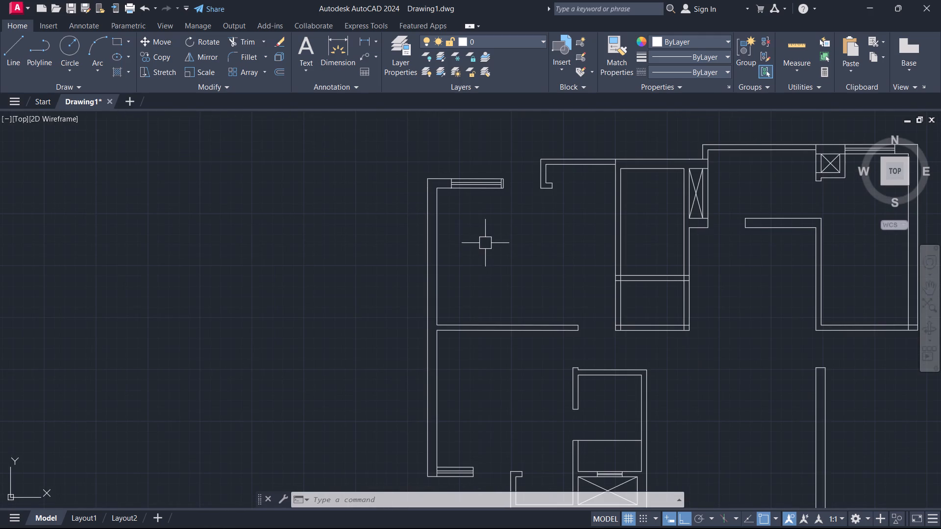
Draw a line 4'6" upward from the top-left window's left end, continuing horizontally to align with the hooked wall return's outer corner.
middle_drag(484, 237, 486, 331)
scroll(491, 254, up, 1)
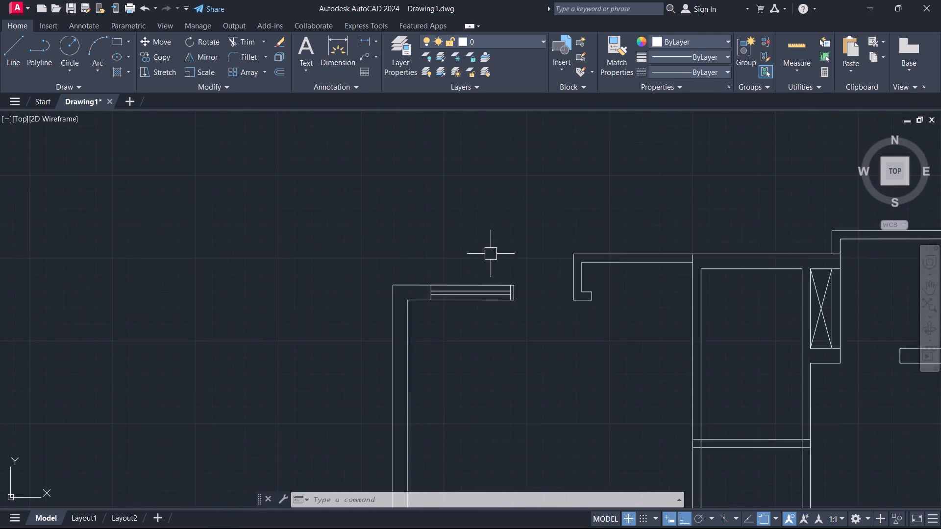
scroll(491, 254, up, 1)
scroll(426, 272, up, 1)
key(l)
key(space)
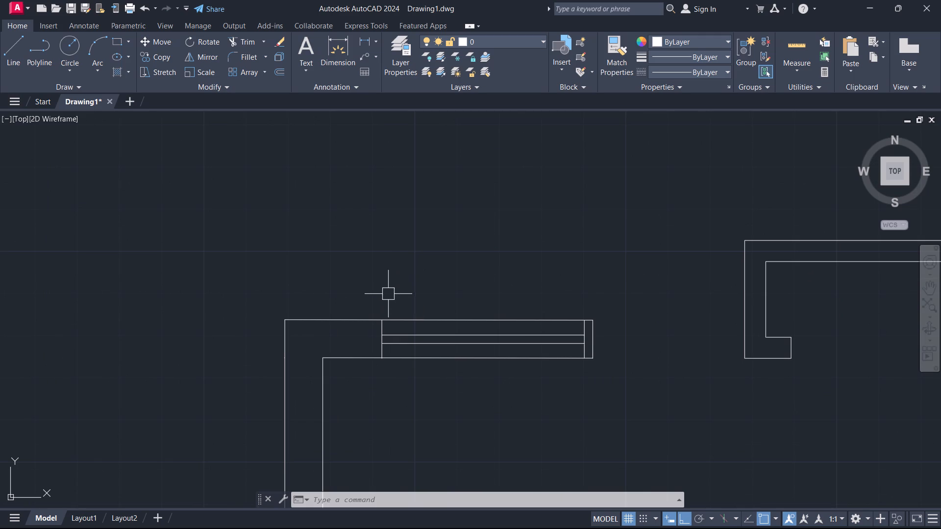
click(380, 319)
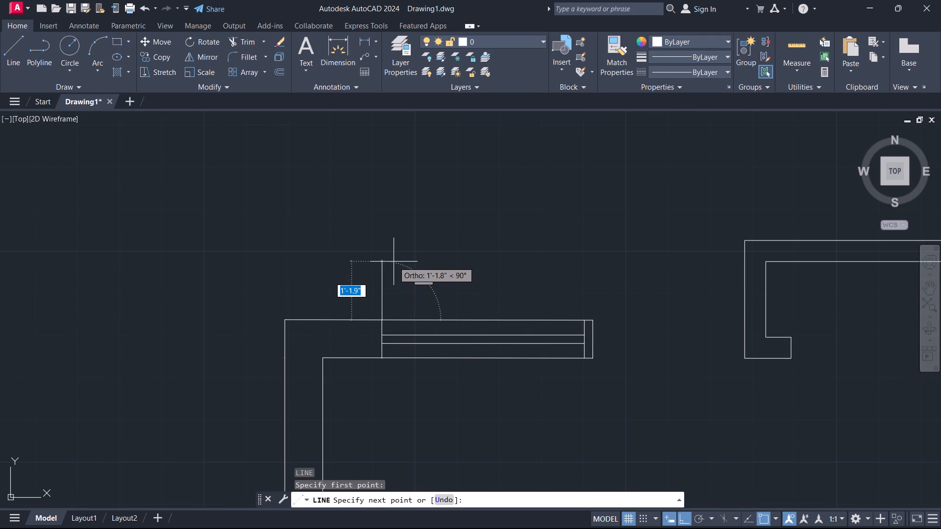
key(4)
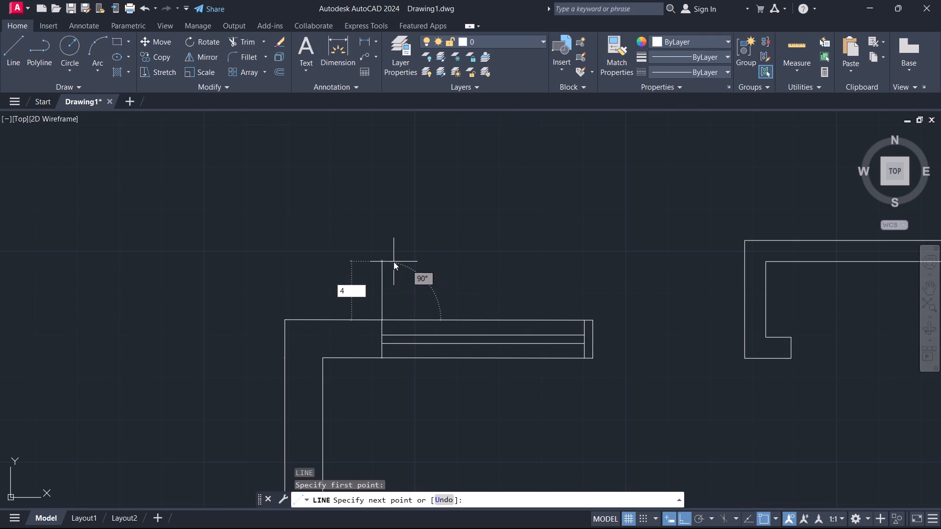
key(apostrophe)
key(6)
key(Return)
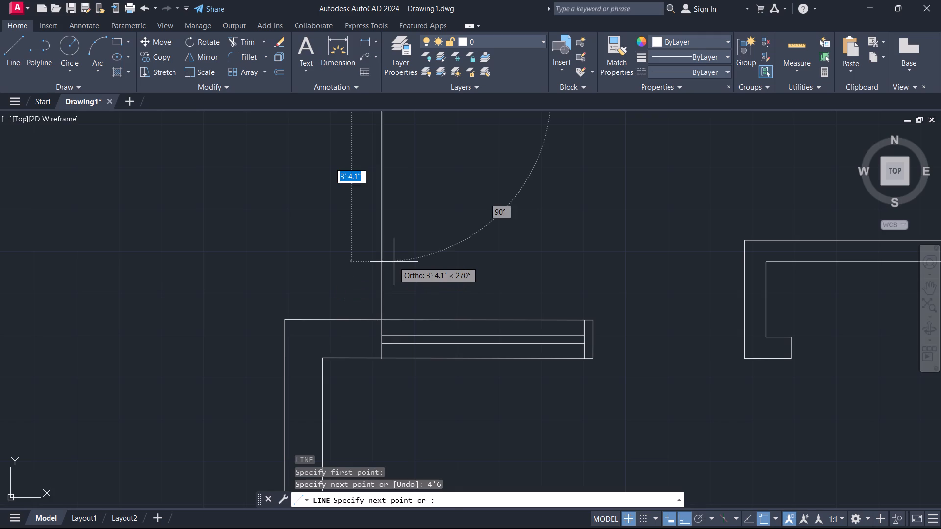
scroll(418, 260, down, 2)
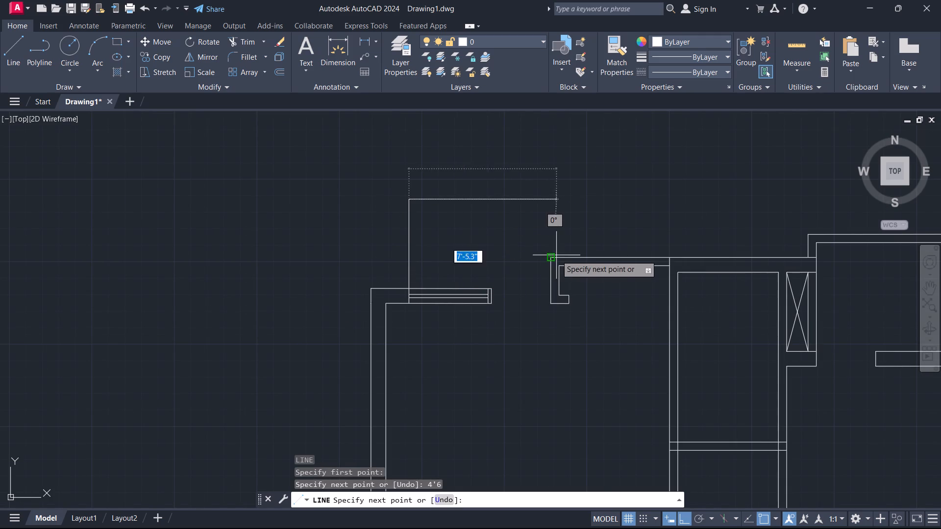
click(552, 204)
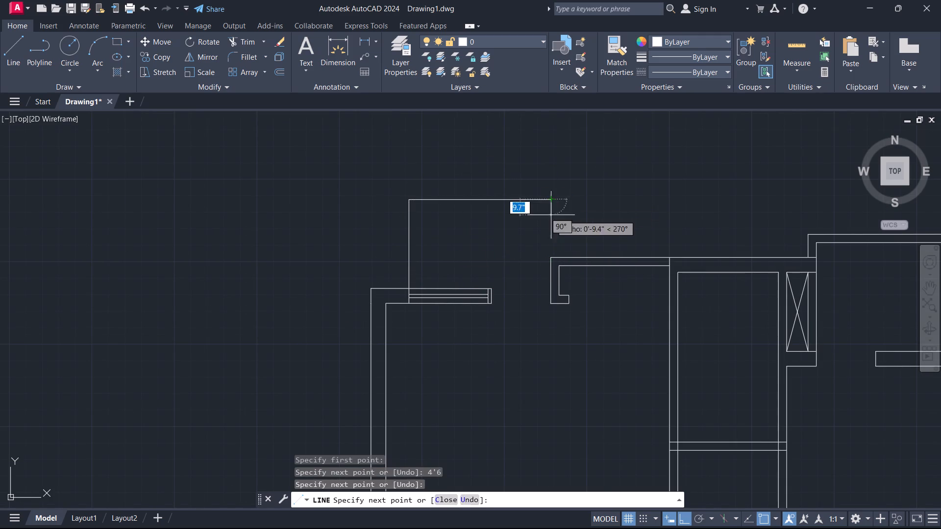
key(Escape)
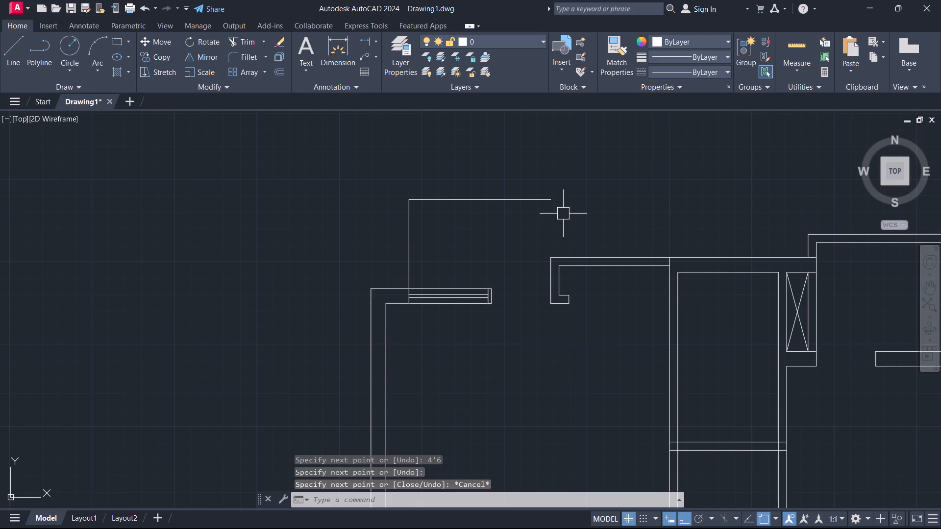
Fillet the new horizontal line with the right-hand vertical line of the hooked wall return into a square corner.
key(f)
key(space)
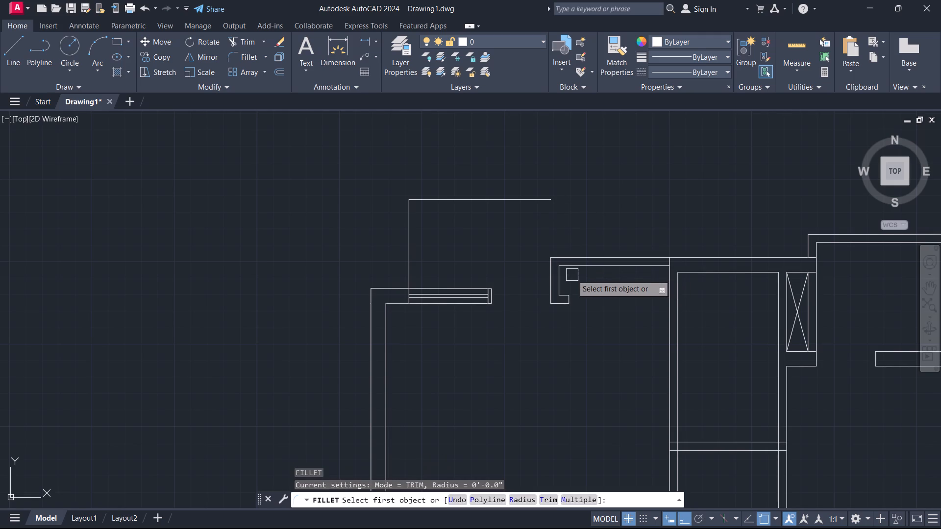
click(565, 275)
drag(537, 196, 542, 201)
key(space)
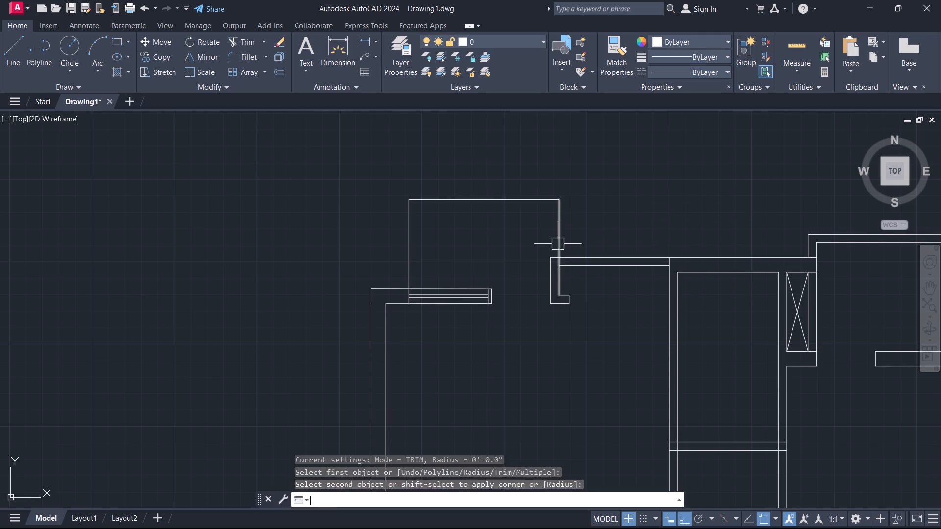
click(546, 266)
key(Escape)
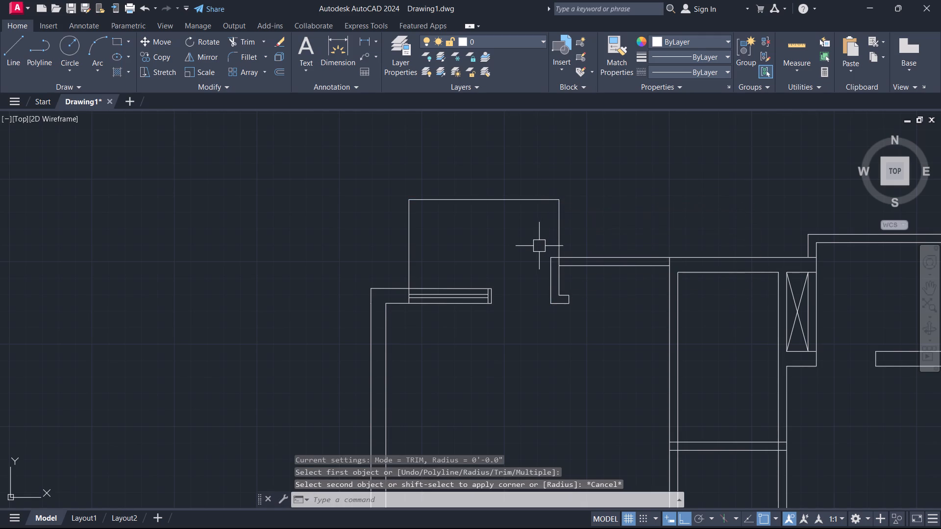
Offset the new horizontal top line 5 inches downward, toward the inside.
text(o 4)
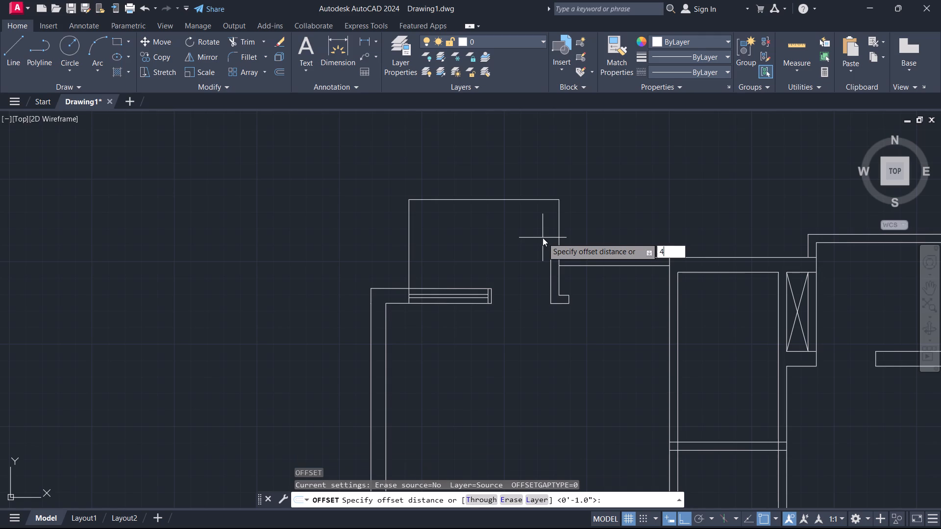
key(BackSpace)
key(5)
key(Return)
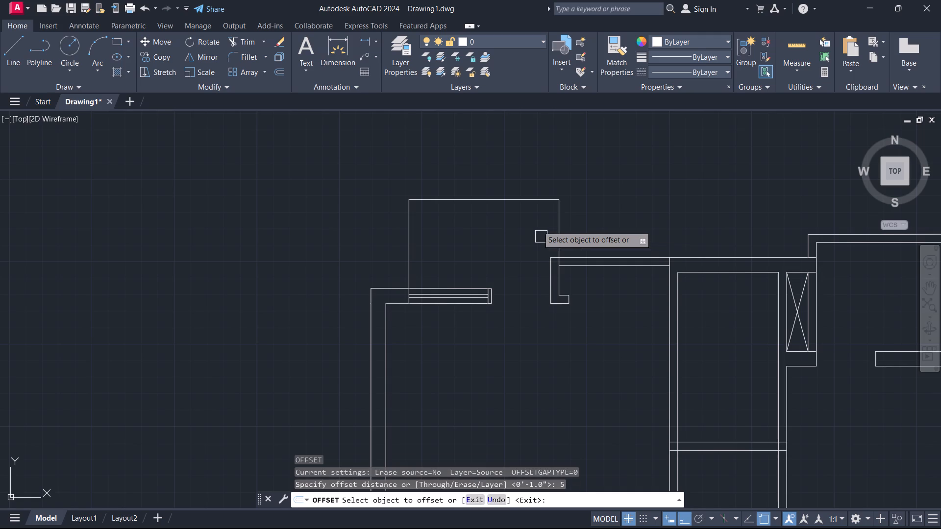
click(522, 202)
click(518, 218)
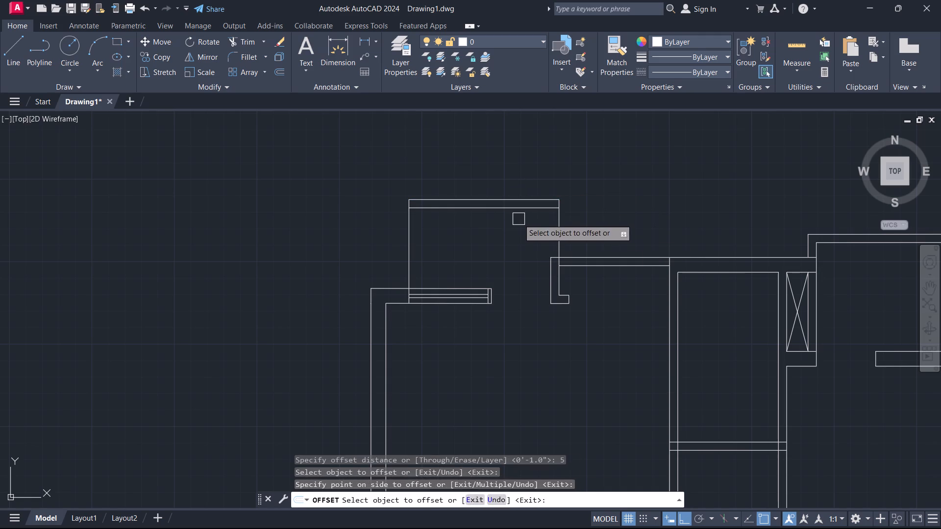
key(space)
key(Escape)
Fillet the offset horizontal line with the left-hand vertical line of the hooked wall return into a square inner corner.
text(f)
key(space)
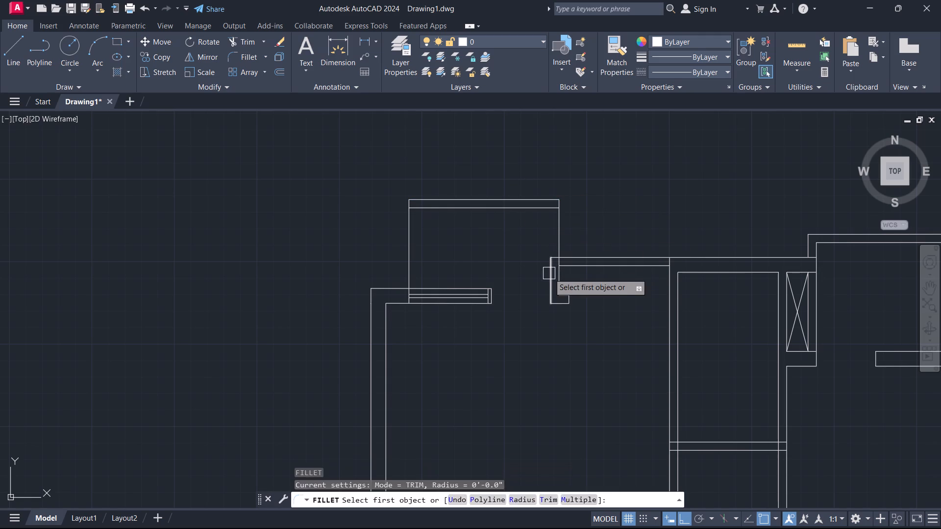
click(549, 273)
click(530, 210)
key(Escape)
Trim the projection's right vertical line where it crosses between the two horizontal lines of the adjoining top wall.
scroll(571, 244, up, 1)
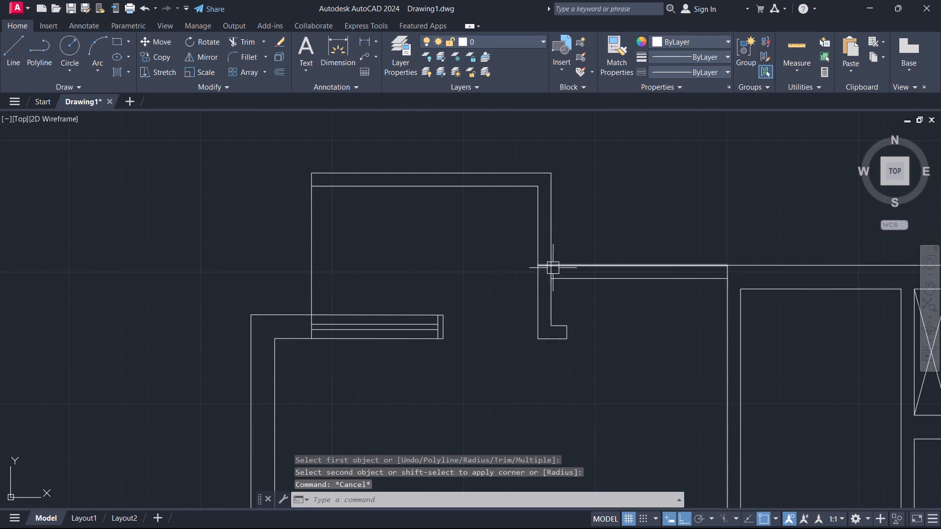
text(tr)
key(space)
scroll(549, 276, up, 2)
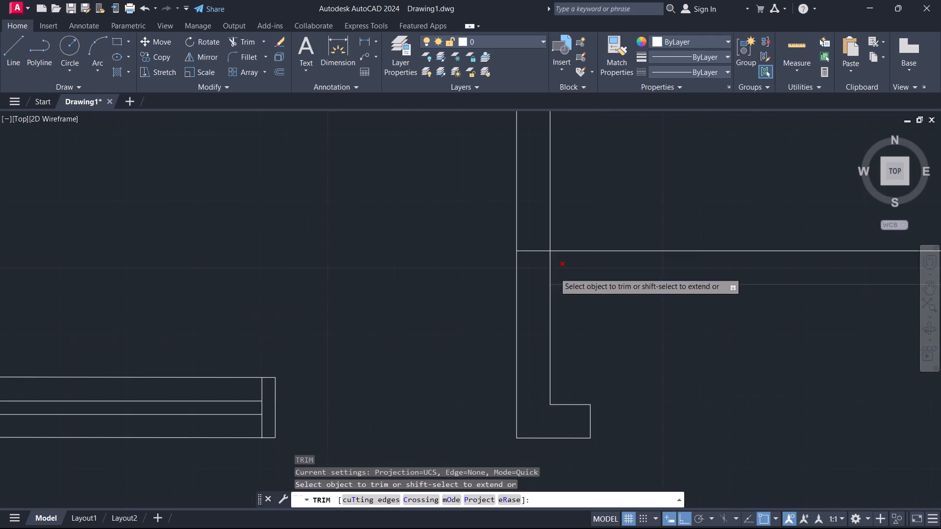
click(560, 269)
click(523, 265)
key(Escape)
Offset the projection's left vertical line 5 inches to the left, outside the enclosure.
scroll(436, 244, down, 2)
middle_drag(554, 244, 562, 245)
middle_drag(379, 193, 539, 239)
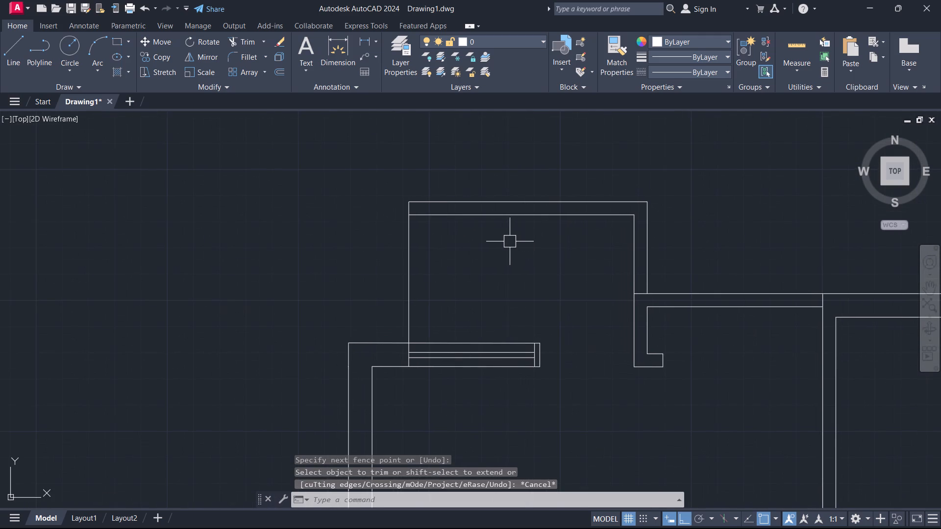
text(o 53)
key(BackSpace)
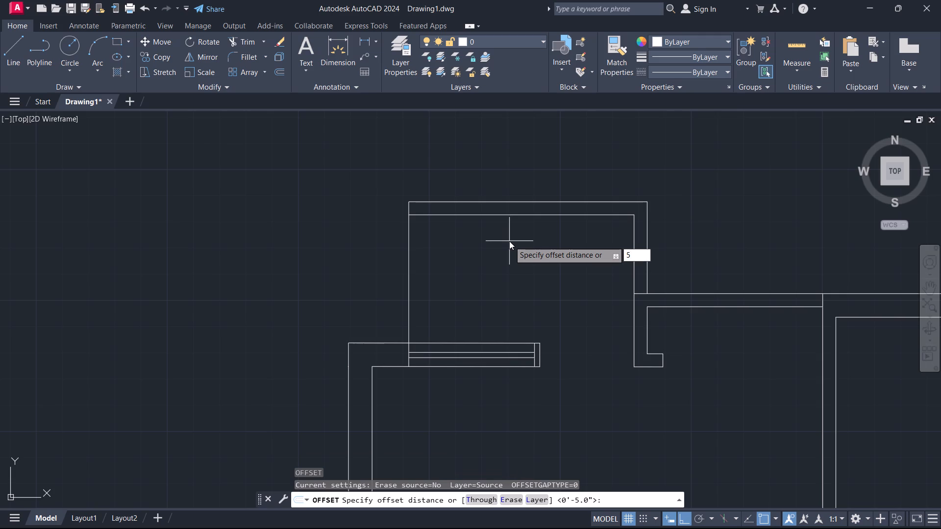
key(Return)
click(414, 278)
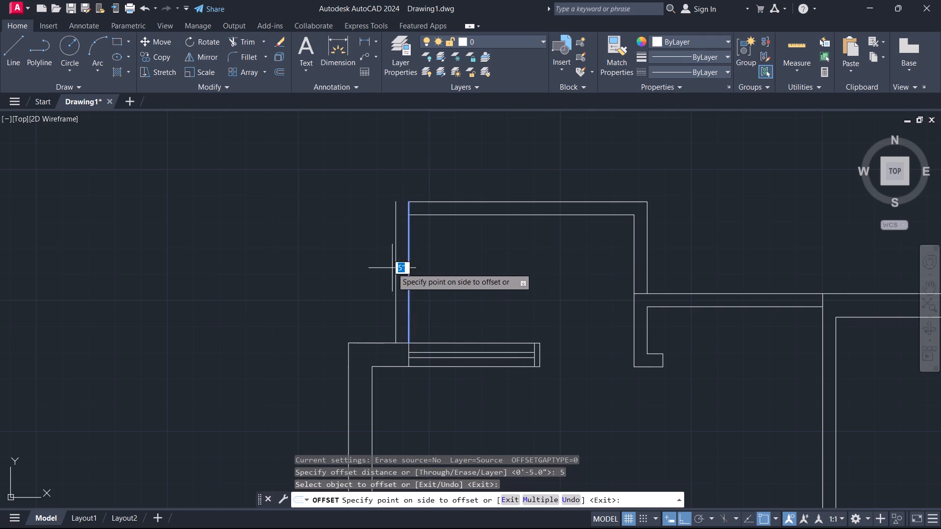
click(392, 267)
key(Escape)
key(d)
key(Escape)
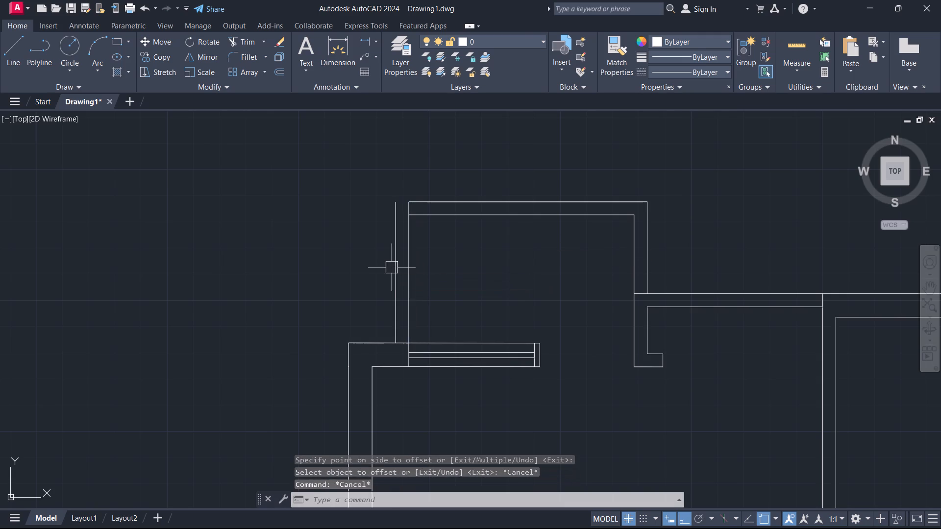
key(r)
key(Escape)
Fillet the projection's upper-left outer lines and its upper-left inner lines into two square corners.
text(f)
key(space)
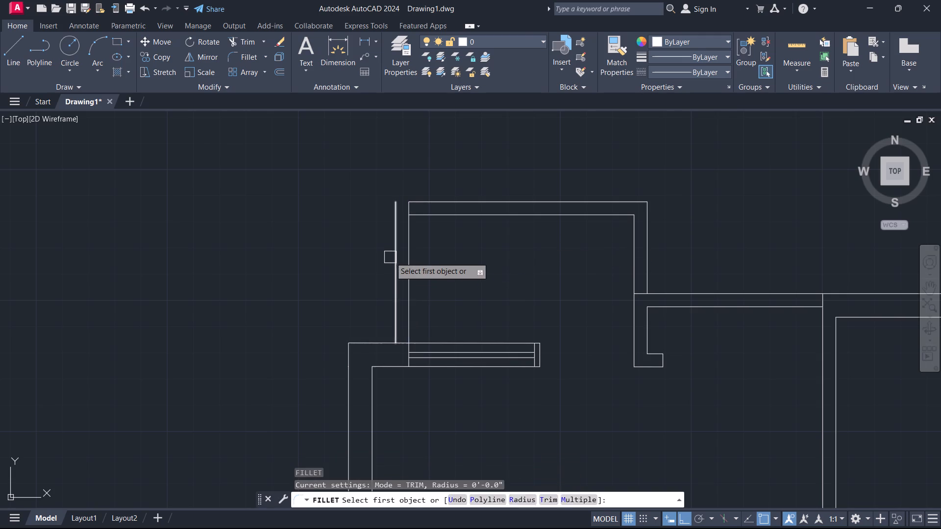
click(390, 257)
click(443, 200)
key(space)
click(408, 247)
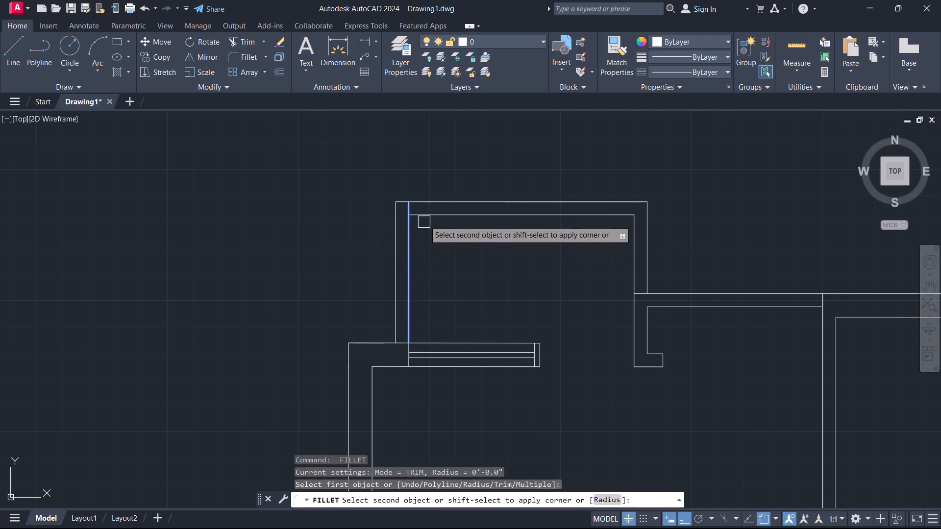
click(429, 211)
key(Escape)
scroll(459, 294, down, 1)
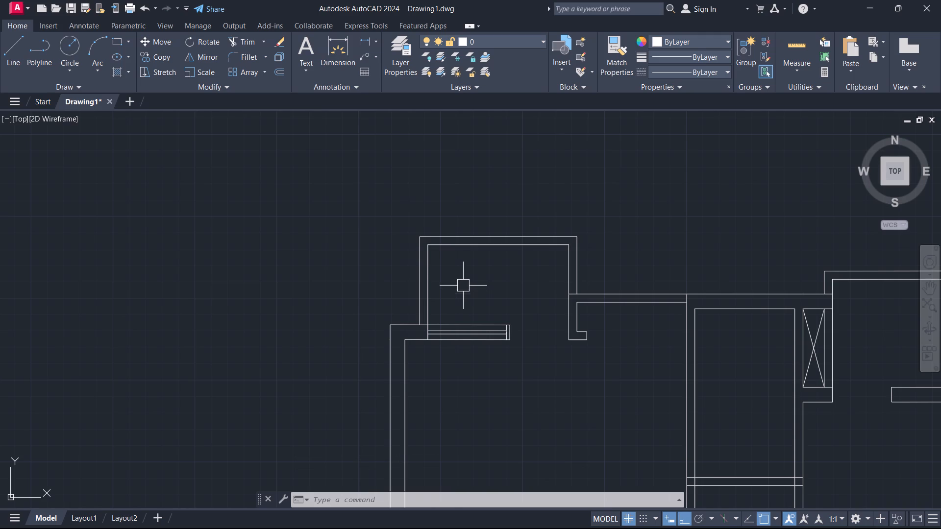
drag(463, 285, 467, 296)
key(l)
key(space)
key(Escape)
Trim the vertical line segment crossing the top wall at its junction with the narrow room's left wall.
scroll(497, 318, down, 2)
middle_drag(492, 370, 476, 273)
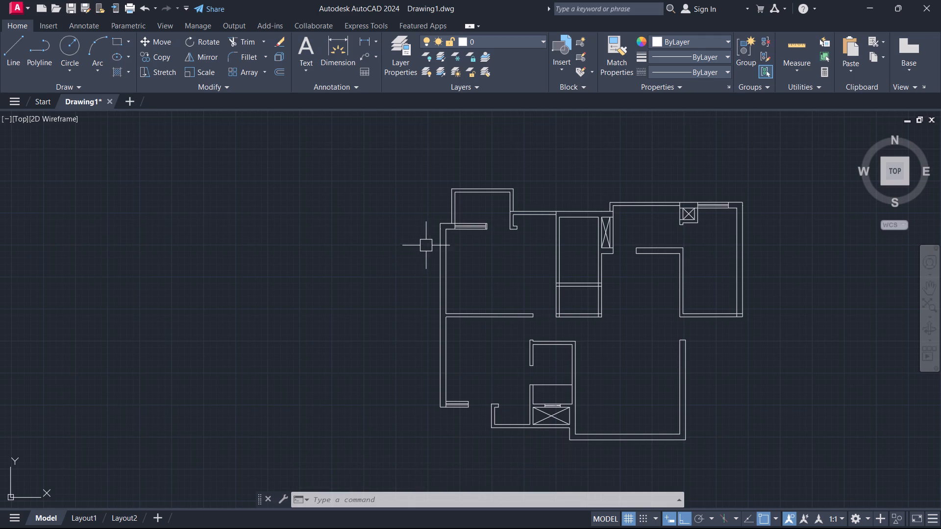
scroll(589, 237, up, 2)
scroll(478, 128, up, 1)
scroll(525, 202, up, 2)
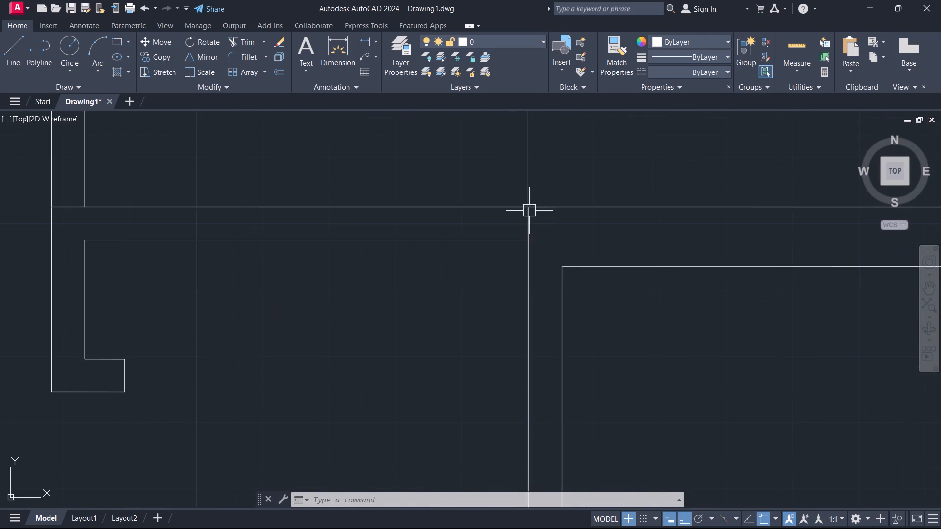
text(tr)
key(space)
drag(538, 229, 531, 226)
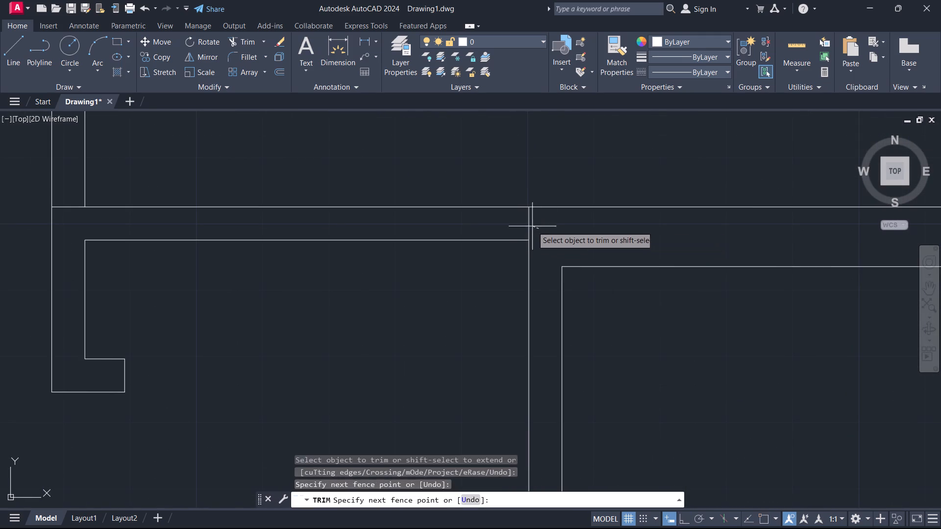
drag(531, 226, 532, 226)
click(509, 223)
key(Escape)
Draw a vertical line across the top wall from the midpoint of the narrow room's inner top line.
scroll(531, 238, down, 2)
text(l)
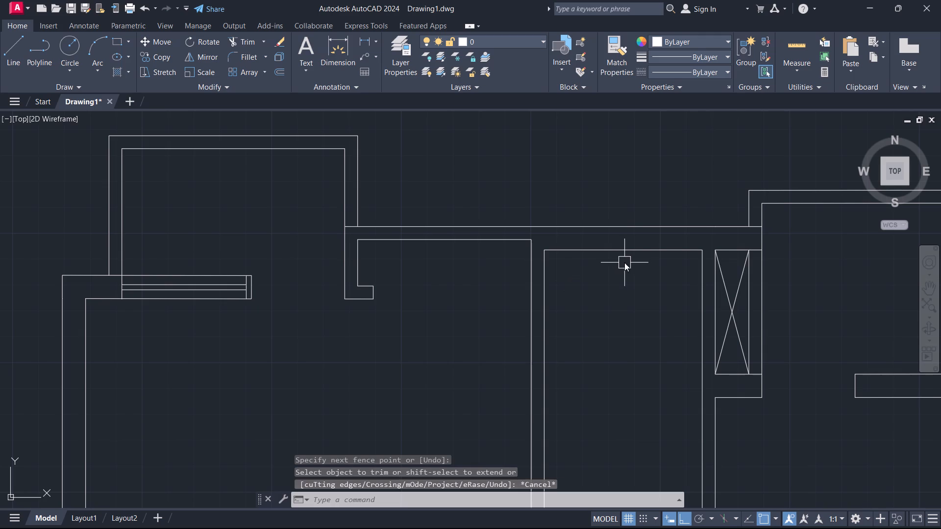
key(space)
click(621, 251)
click(621, 226)
key(Escape)
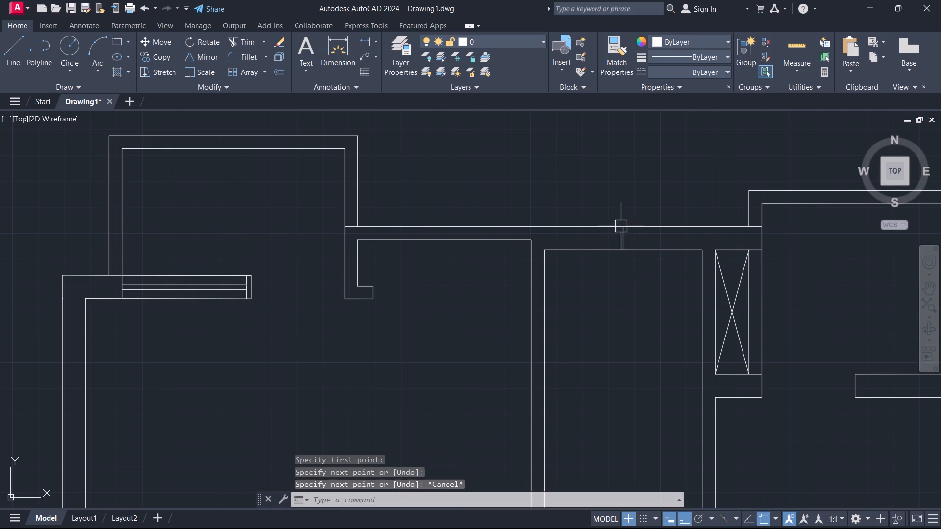
Offset the vertical centre line in the narrow room's top wall 1' to each side.
scroll(625, 248, up, 1)
key(i)
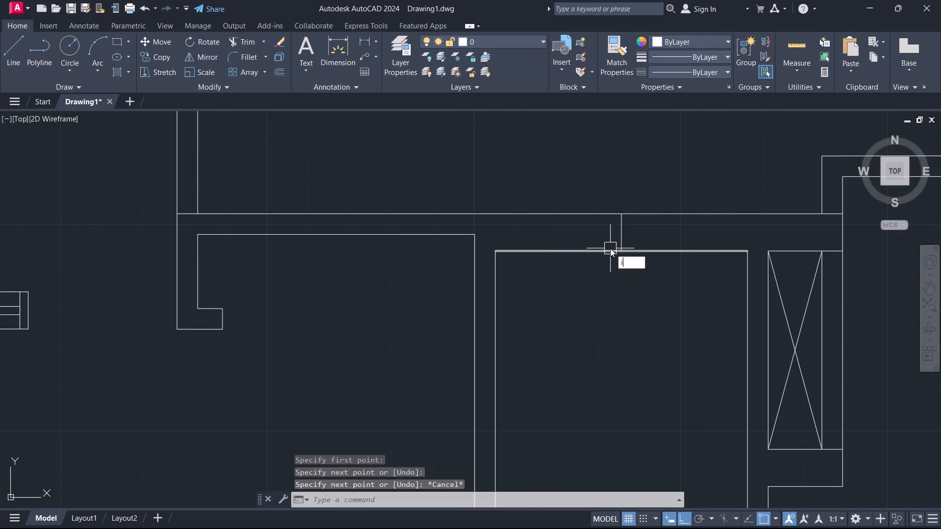
key(BackSpace)
text(o)
key(space)
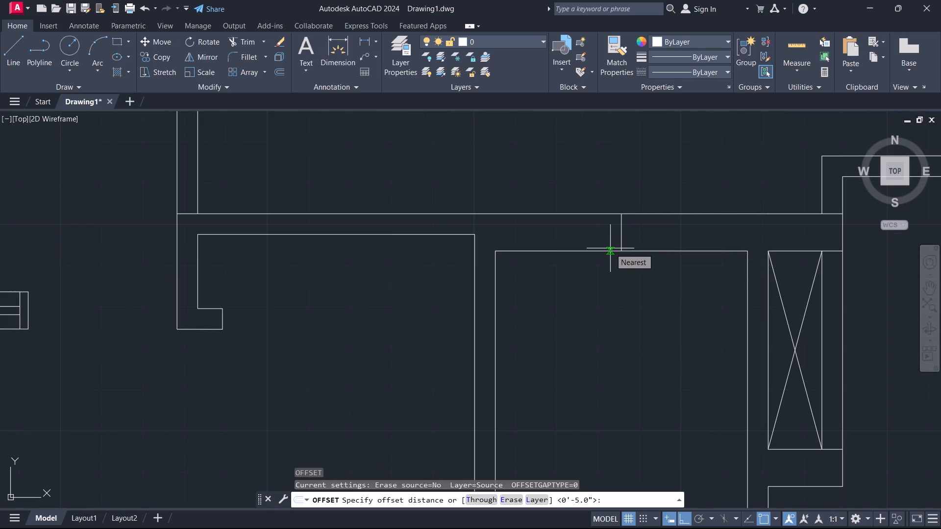
text(1')
key(Return)
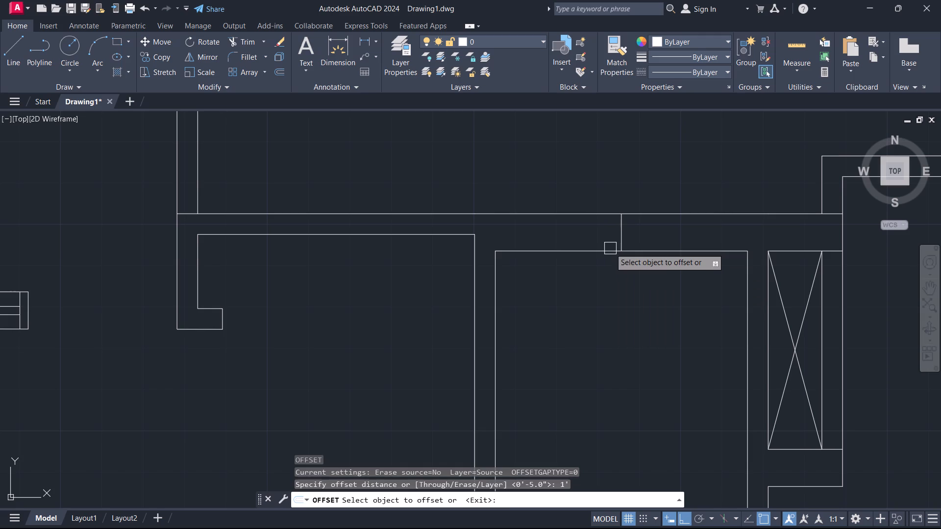
click(618, 229)
click(541, 221)
drag(623, 233, 632, 235)
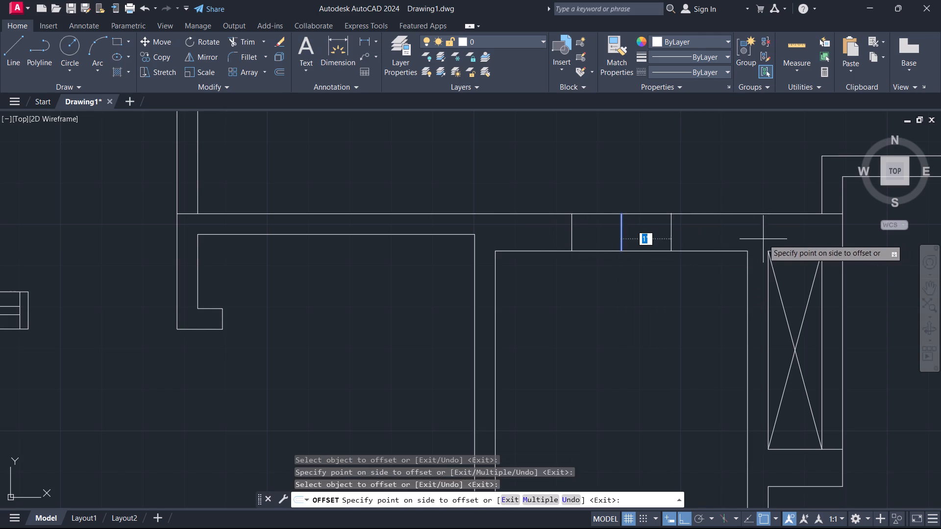
click(737, 245)
key(Escape)
Erase the vertical centre line between the two offset lines in the narrow room's top wall.
click(643, 237)
click(597, 235)
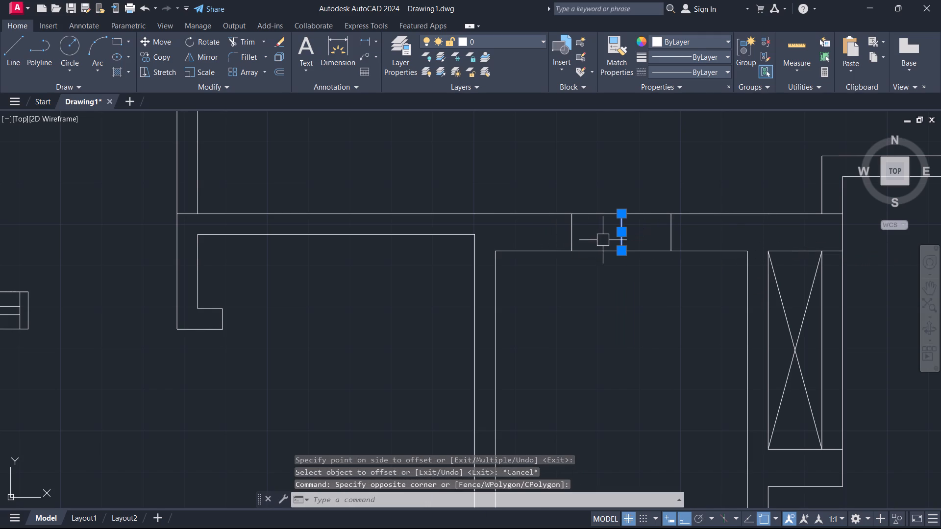
key(Delete)
Draw a 2' horizontal line between the midpoints of the two vertical lines in the narrow room's top wall.
key(l)
key(space)
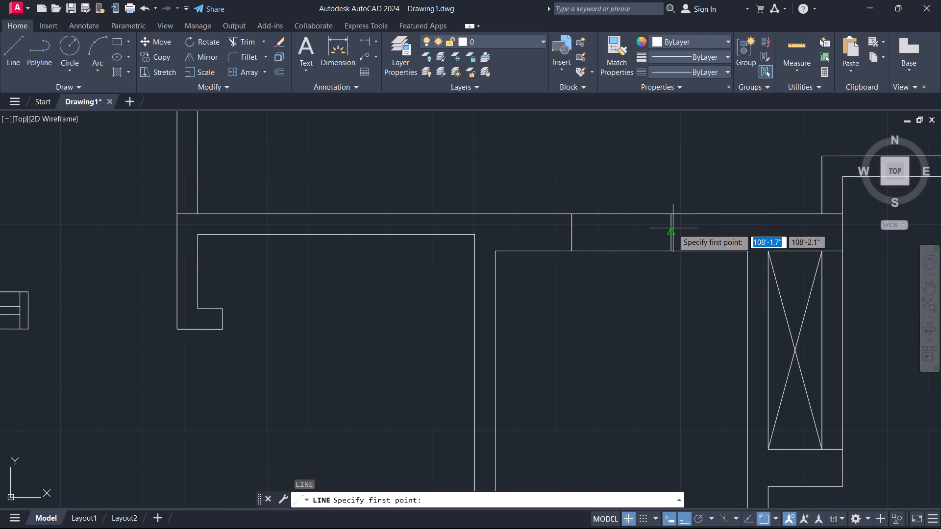
drag(673, 233, 656, 225)
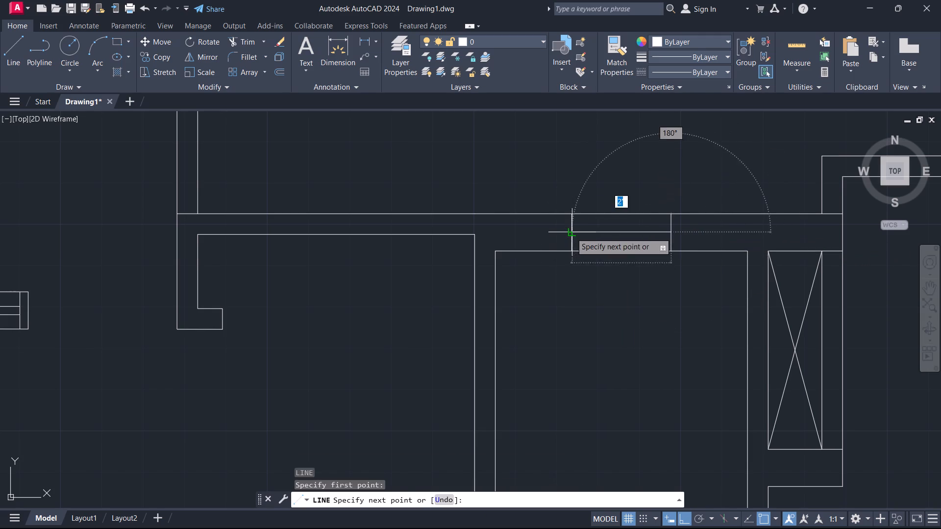
click(572, 233)
key(Escape)
Offset the horizontal centre line in the narrow room's top-wall window 1" to both sides.
text(o)
key(space)
text(13)
key(BackSpace)
key(Return)
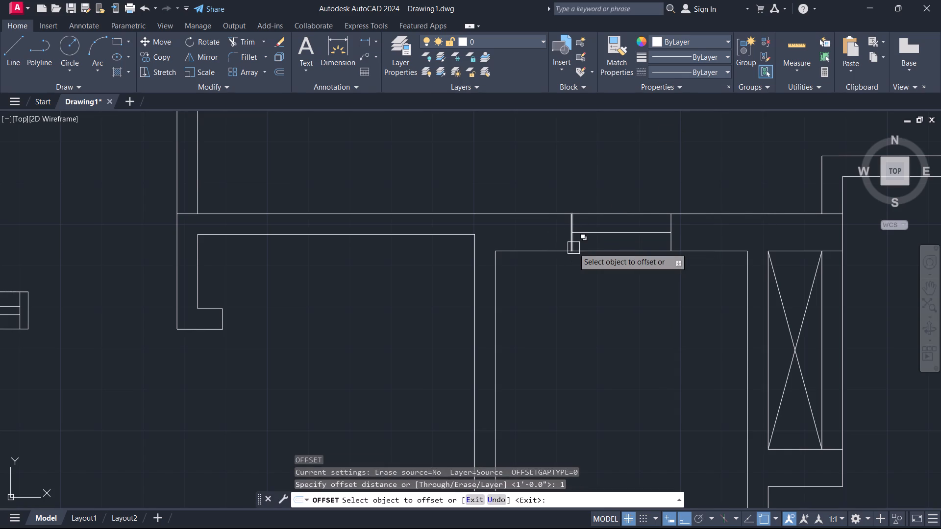
click(644, 234)
scroll(644, 234, up, 4)
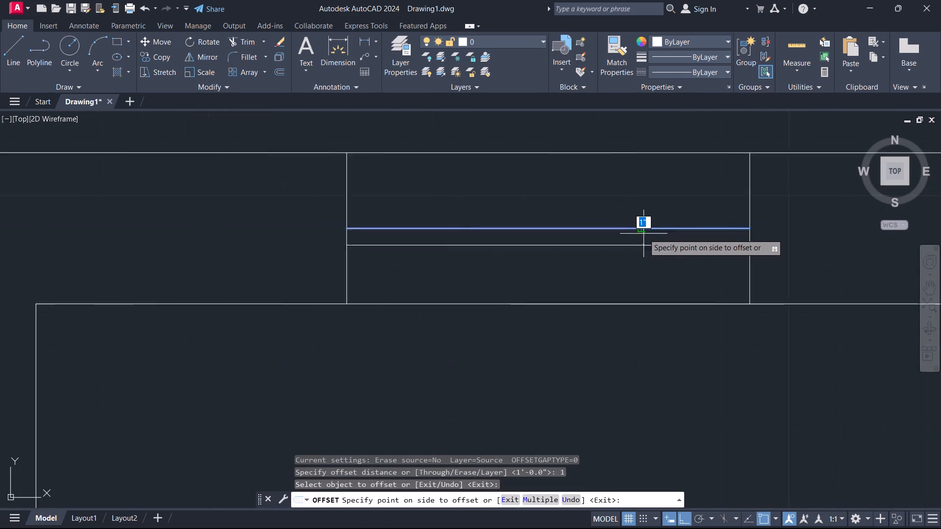
click(651, 191)
click(642, 224)
click(634, 259)
key(Escape)
Erase the horizontal centre line between the two offset lines in the narrow room's window.
click(645, 231)
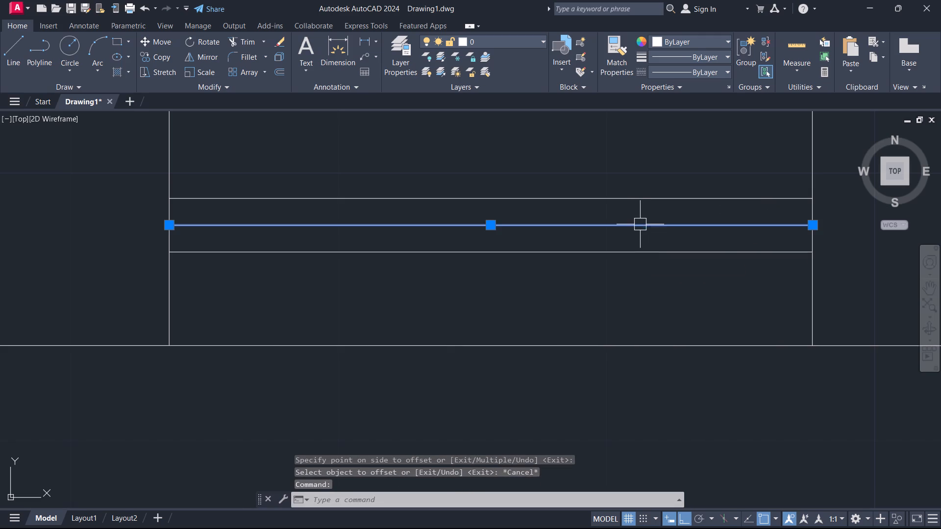
key(Delete)
Offset the end line of the free-ended horizontal wall extending left from the right-hand room 2" into the wall.
scroll(673, 311, down, 2)
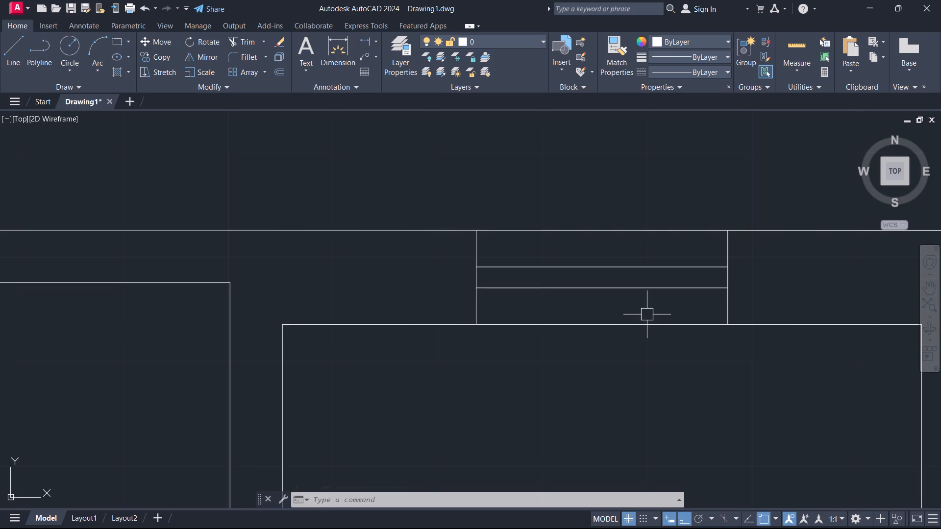
scroll(637, 381, down, 2)
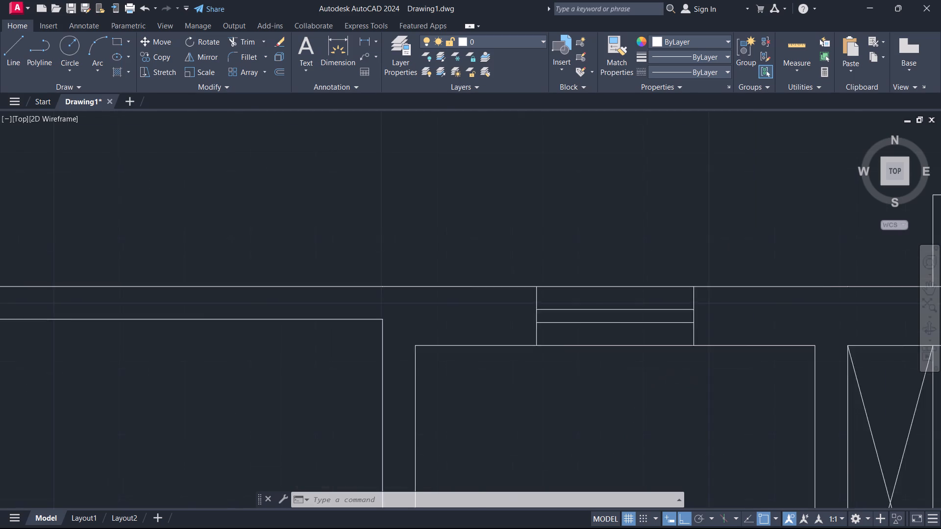
middle_drag(634, 382, 610, 303)
middle_drag(664, 375, 634, 341)
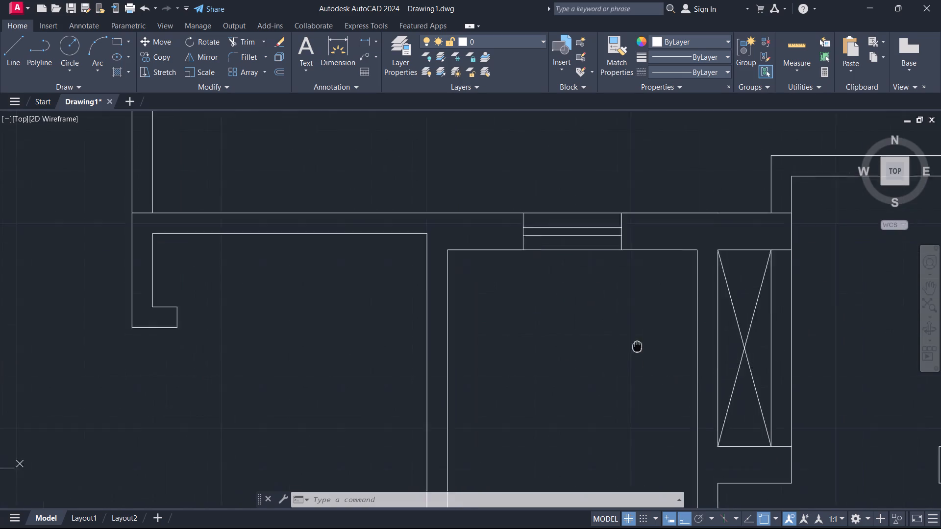
middle_drag(634, 341, 549, 224)
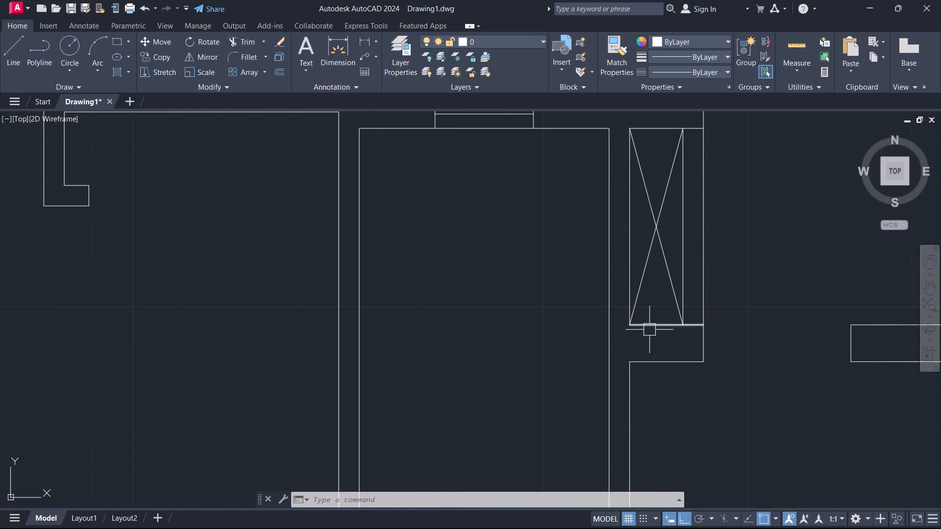
scroll(689, 336, up, 4)
scroll(467, 274, down, 5)
scroll(393, 240, down, 3)
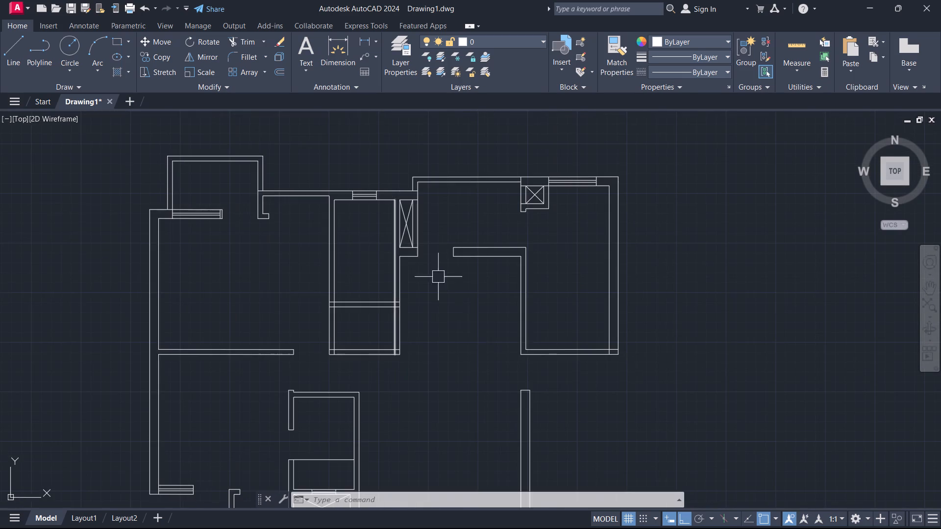
middle_drag(458, 305, 548, 395)
scroll(543, 391, up, 1)
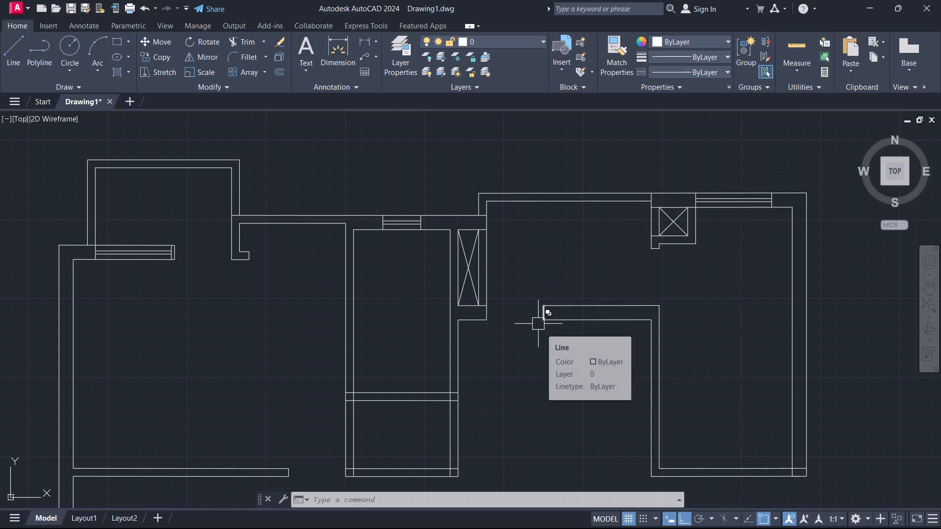
scroll(564, 323, up, 2)
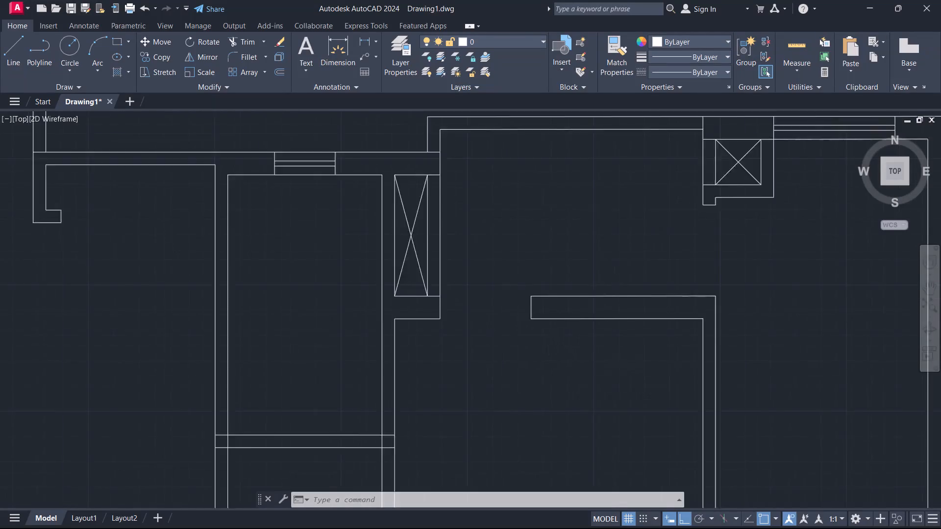
key(o)
key(space)
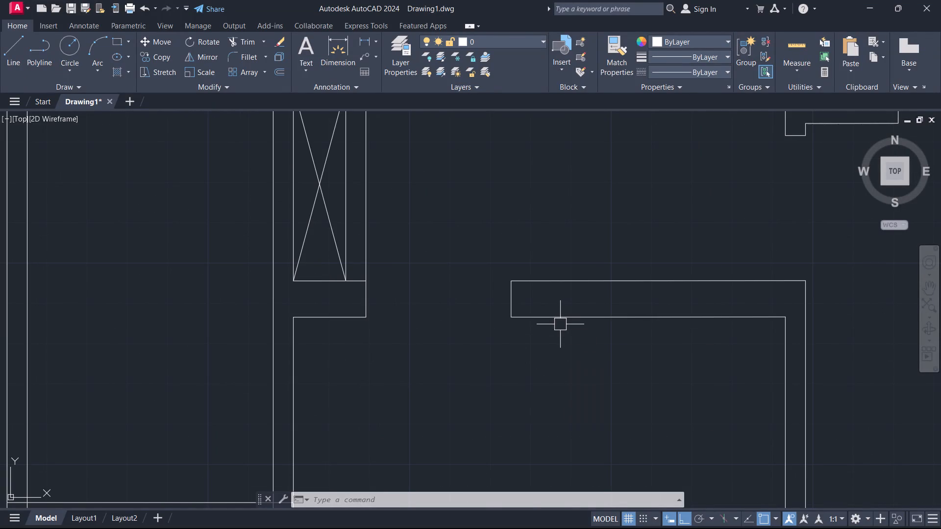
text(2)
key(Return)
scroll(545, 320, up, 2)
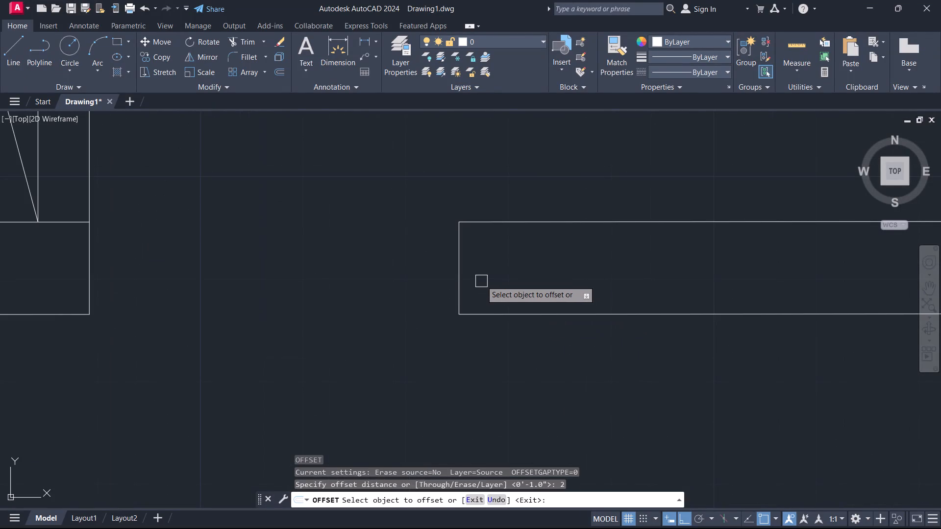
drag(458, 272, 470, 276)
click(505, 294)
key(space)
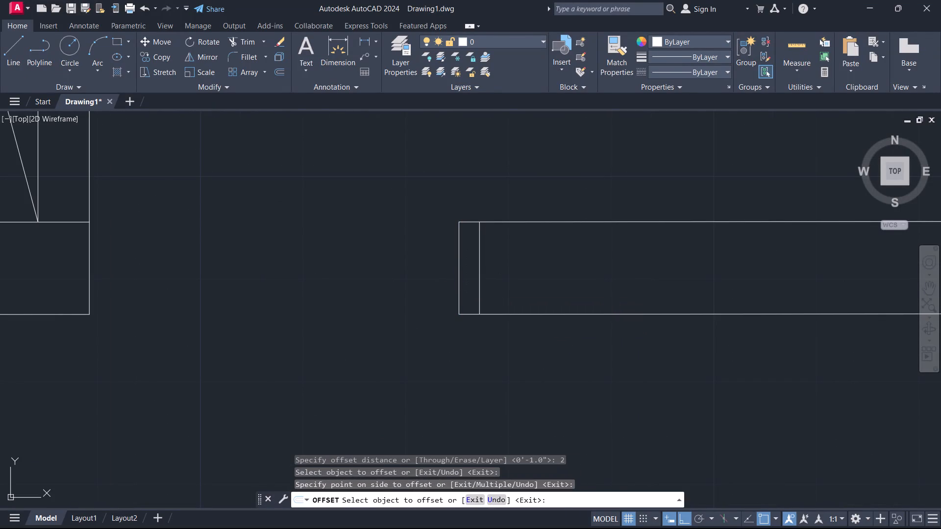
Offset the new vertical line 4' to the right within the free-ended horizontal wall.
key(space)
text(4')
key(Return)
click(478, 275)
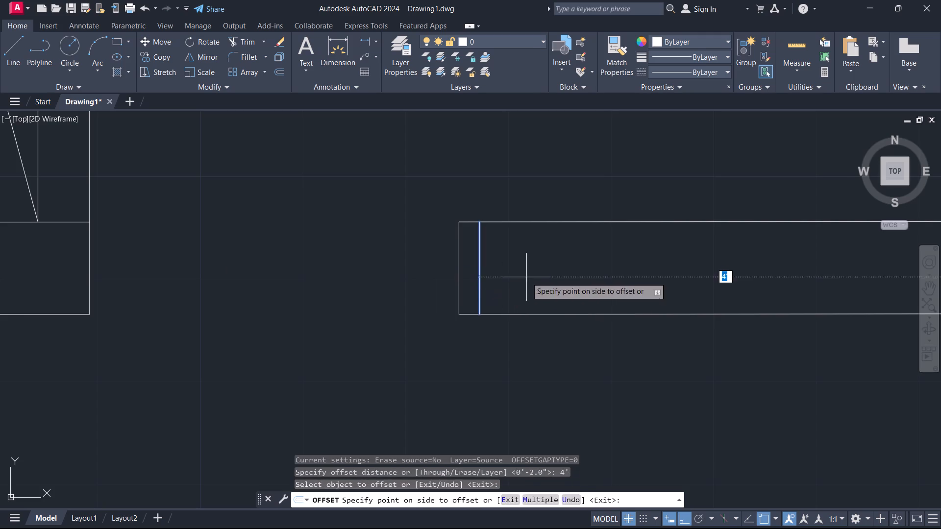
click(527, 277)
scroll(545, 280, down, 4)
scroll(608, 263, up, 3)
key(Escape)
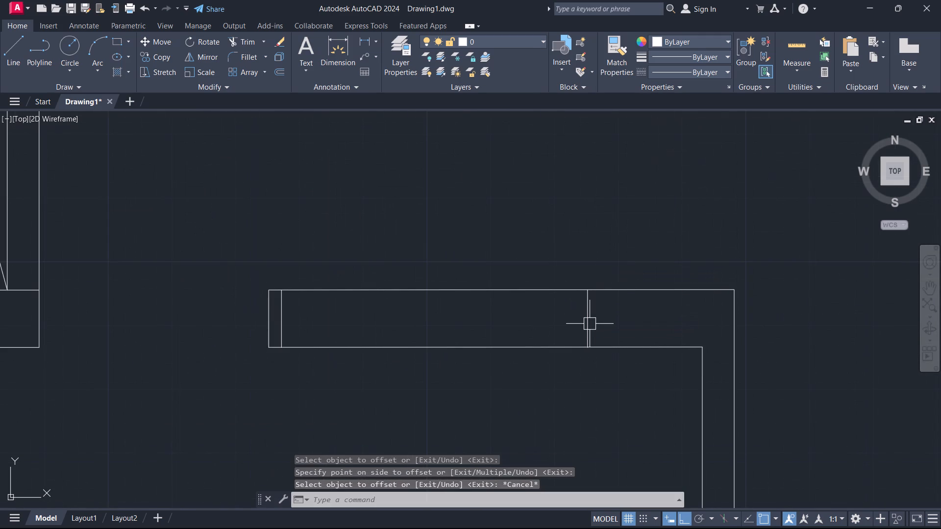
Move the vertical line at the opening's right side 6" to the left.
click(589, 319)
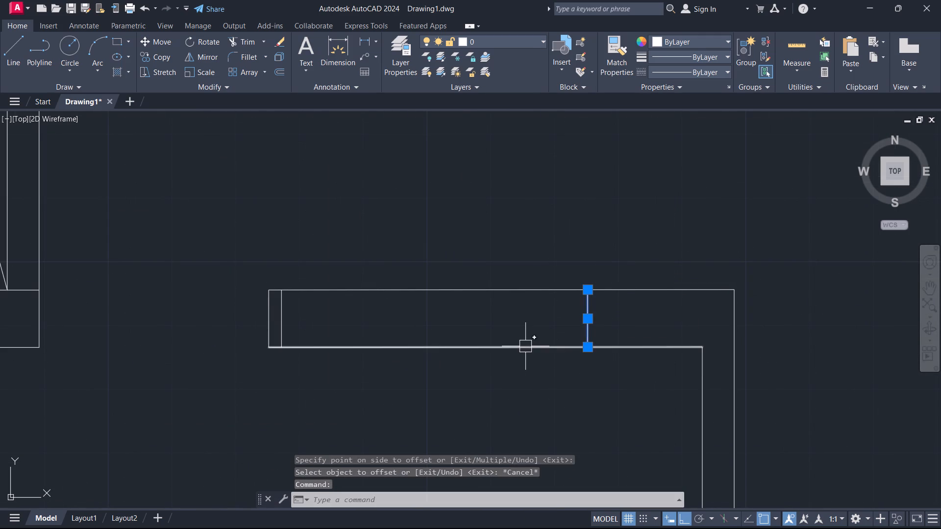
text(m)
key(space)
click(517, 359)
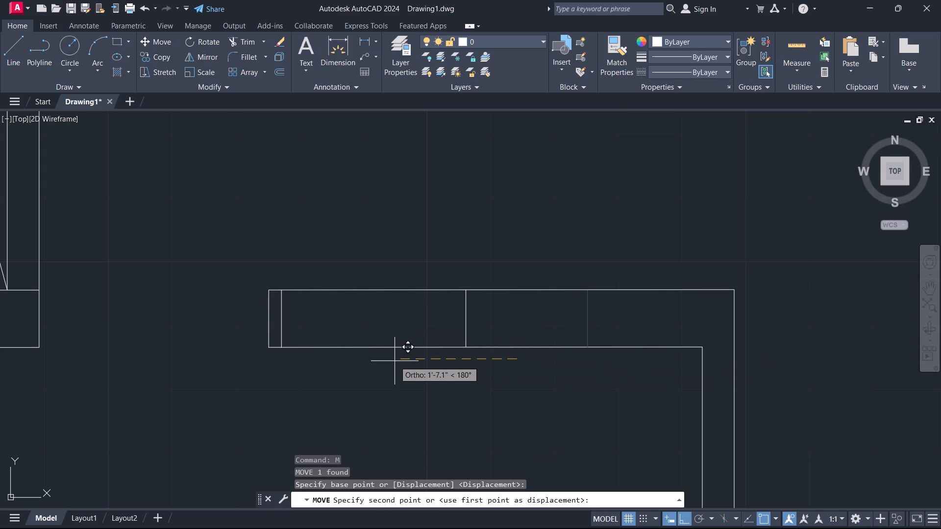
key(6)
key(Return)
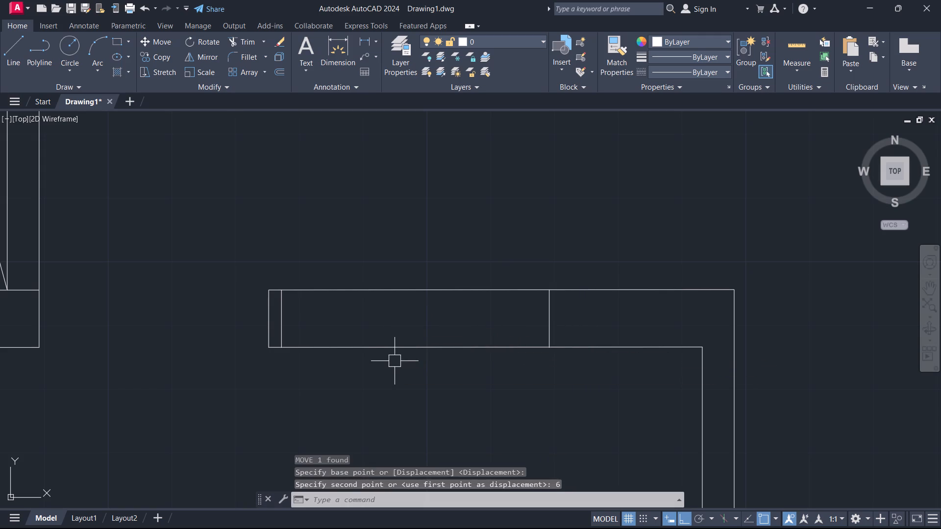
Draw a horizontal line between the midpoints of the opening's two vertical side lines in the free-ended wall.
text(l)
key(space)
click(551, 321)
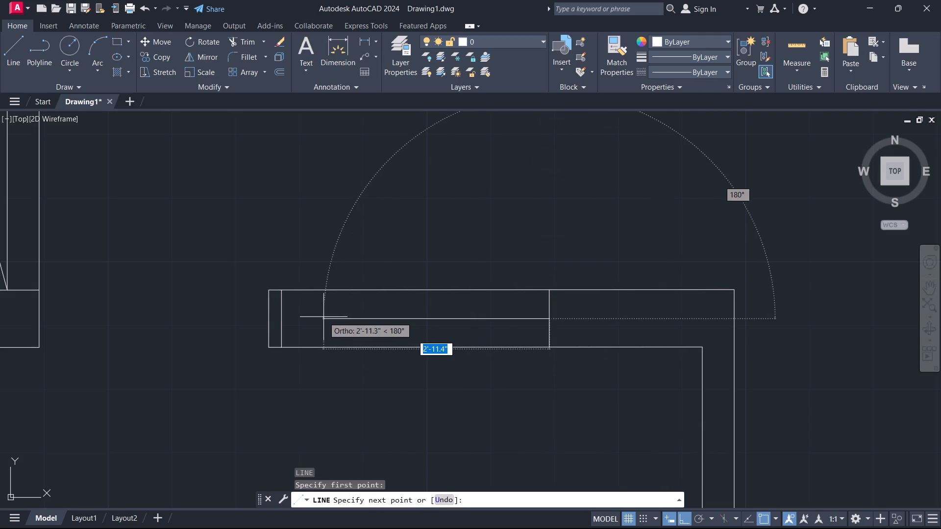
click(284, 318)
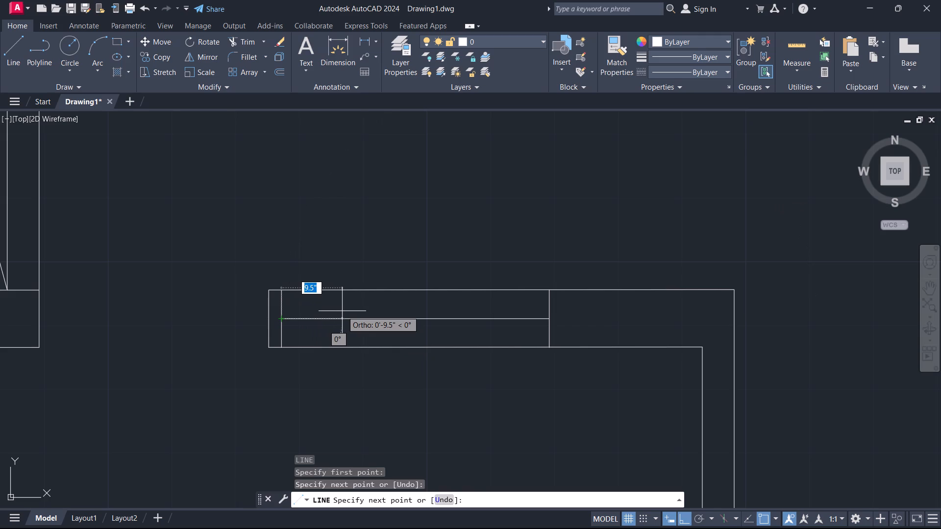
key(Escape)
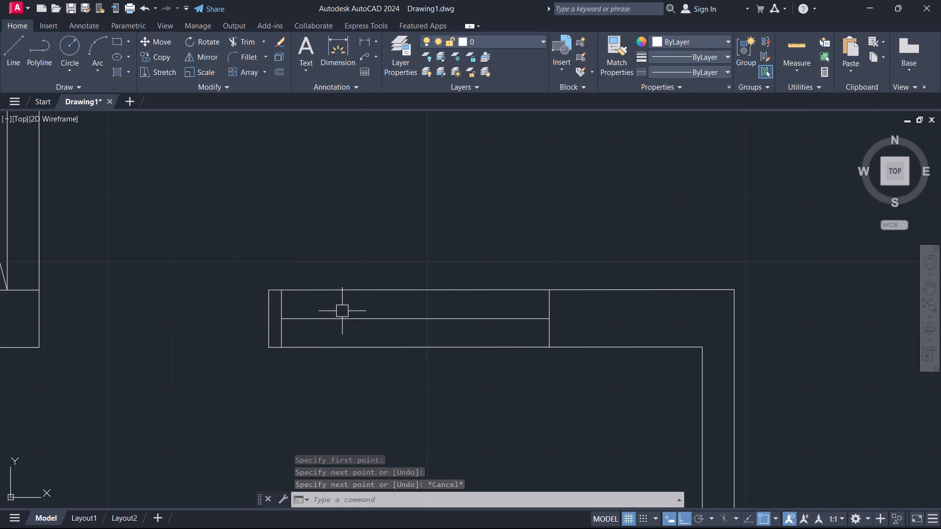
Offset the horizontal centre line in the free-ended wall's opening 1" above and below.
text(o)
key(space)
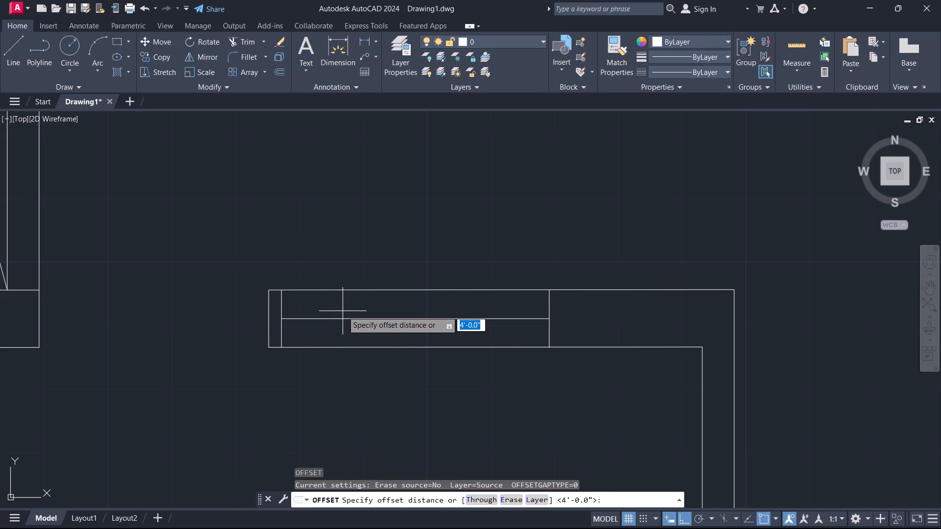
key(1)
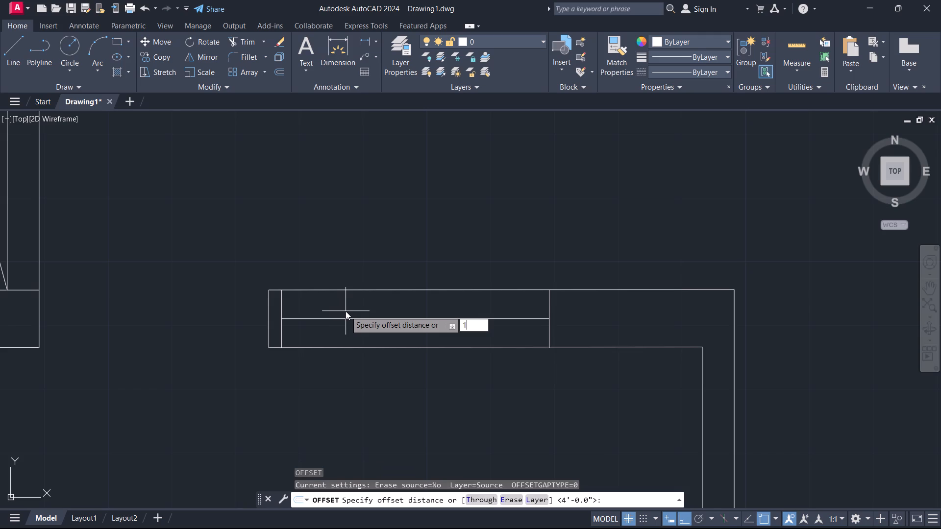
key(Return)
scroll(346, 311, up, 3)
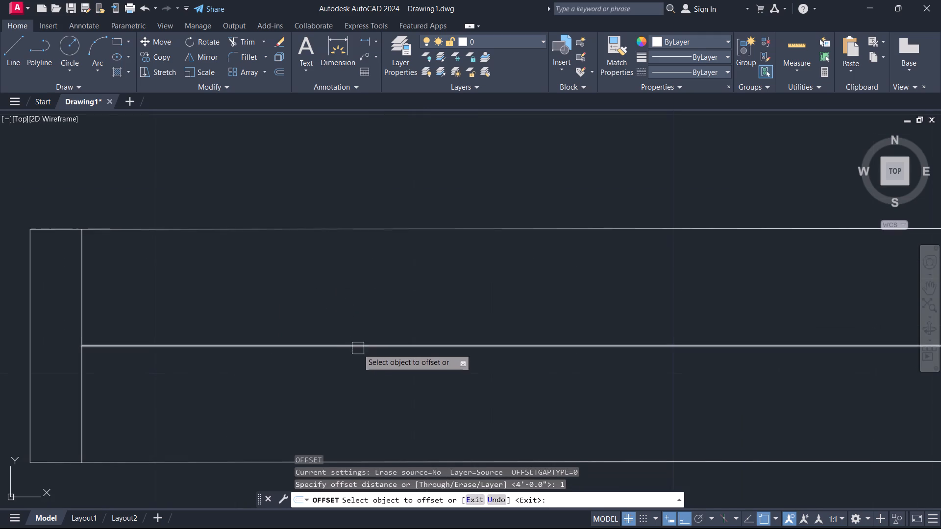
click(358, 348)
click(360, 326)
click(345, 359)
click(348, 343)
click(350, 381)
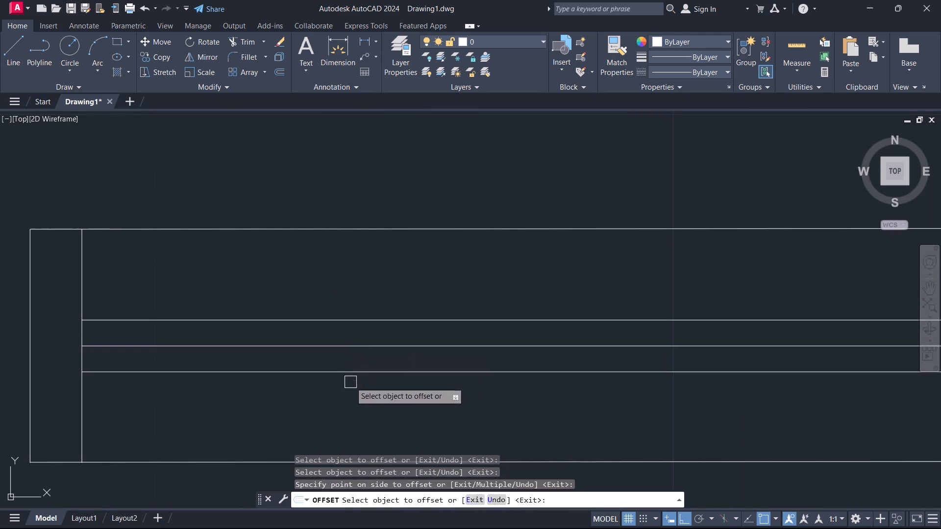
key(Escape)
Erase the horizontal centre line between the two offset lines in the free-ended wall's window.
click(365, 358)
click(343, 338)
key(Delete)
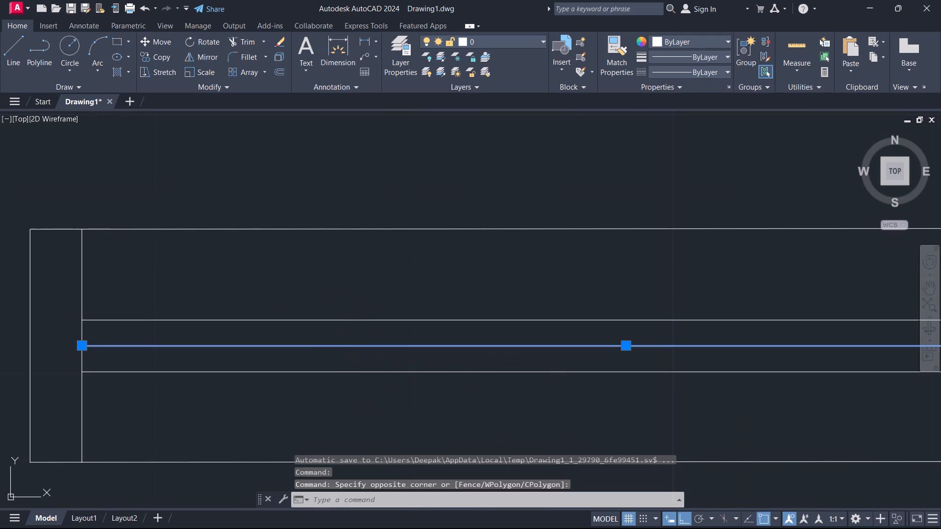
Draw a short horizontal line across the vertical wall that runs down from the right end of the free-ended window wall.
scroll(342, 337, down, 4)
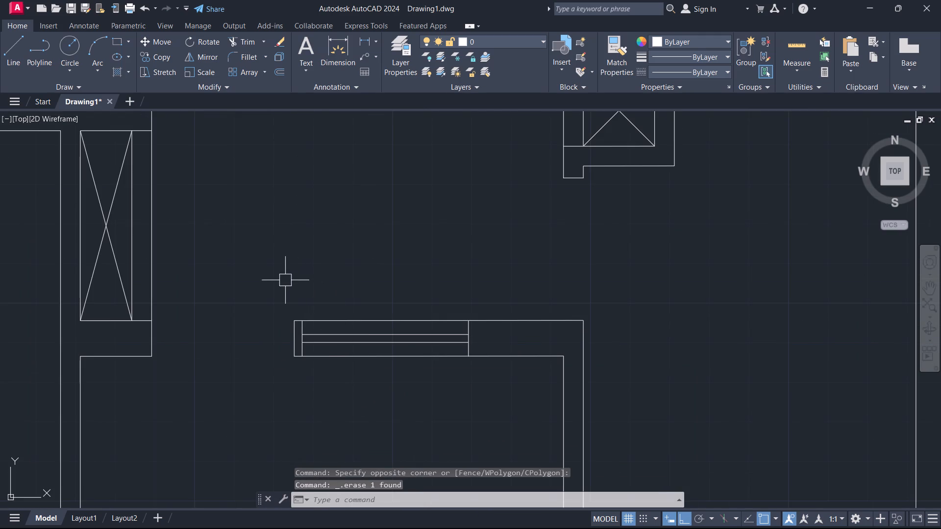
scroll(271, 277, down, 1)
middle_drag(288, 315, 496, 225)
scroll(496, 225, up, 2)
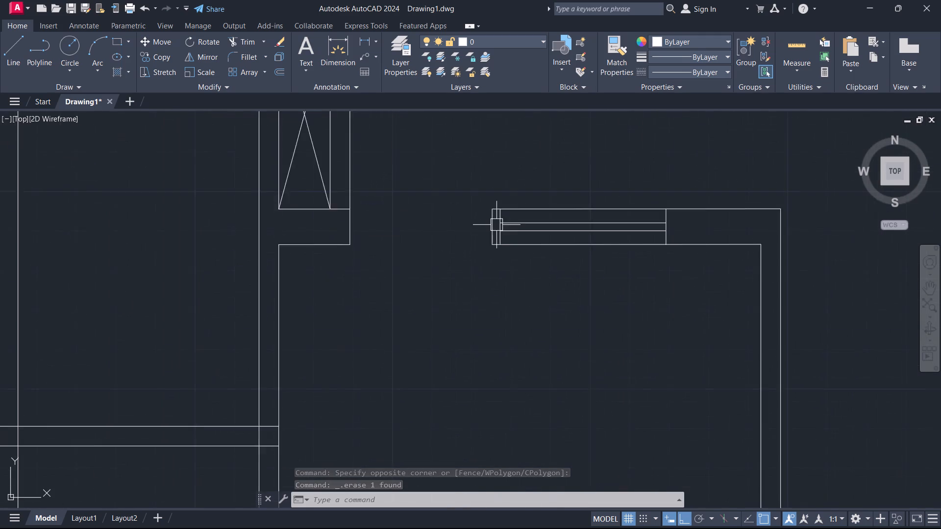
scroll(496, 225, up, 1)
scroll(475, 238, down, 2)
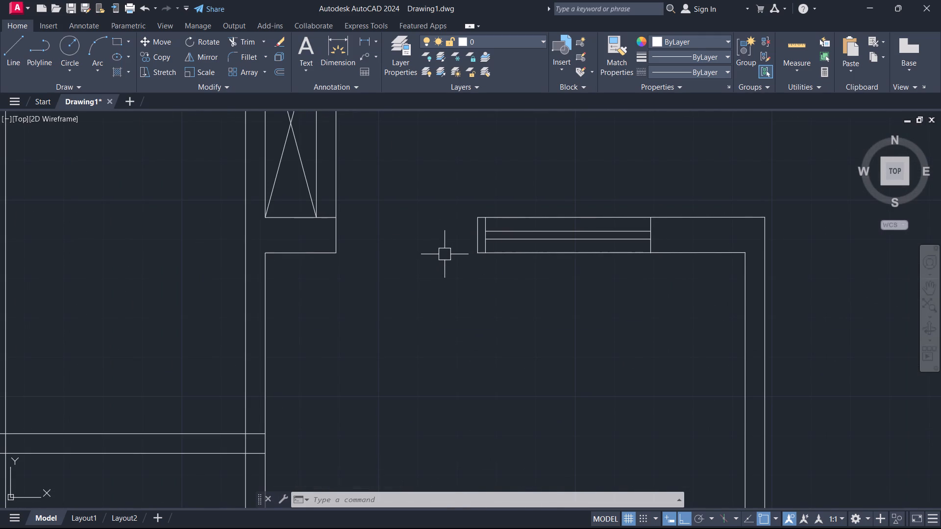
scroll(444, 265, down, 1)
middle_drag(435, 213, 442, 194)
middle_drag(635, 291, 629, 288)
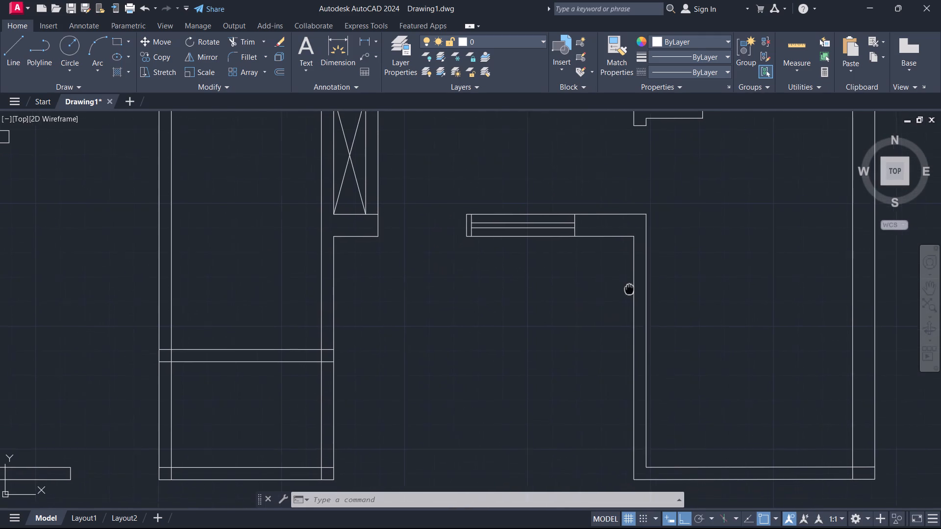
middle_drag(629, 288, 542, 297)
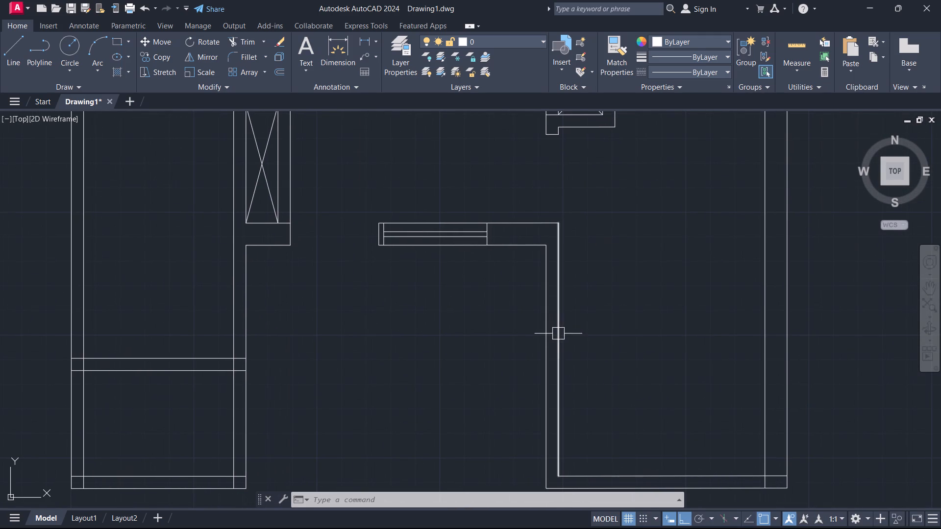
key(l)
scroll(557, 337, up, 1)
key(space)
click(536, 308)
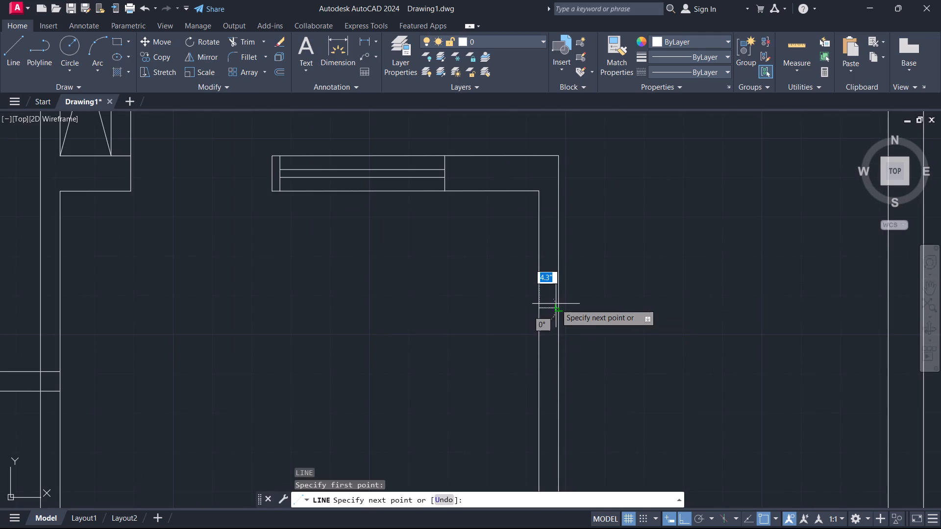
click(561, 311)
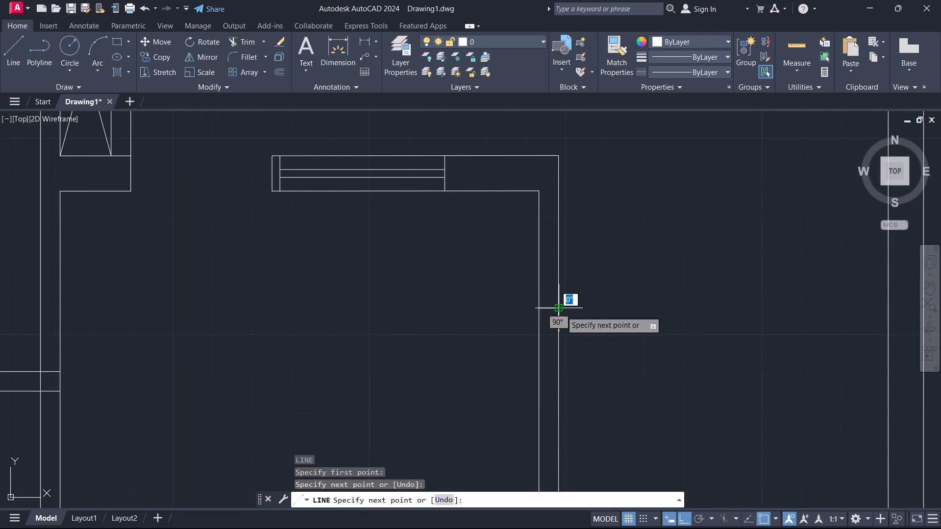
key(Escape)
Offset the short horizontal line across the vertical wall 3' downward.
text(o 3')
key(Return)
scroll(534, 331, up, 3)
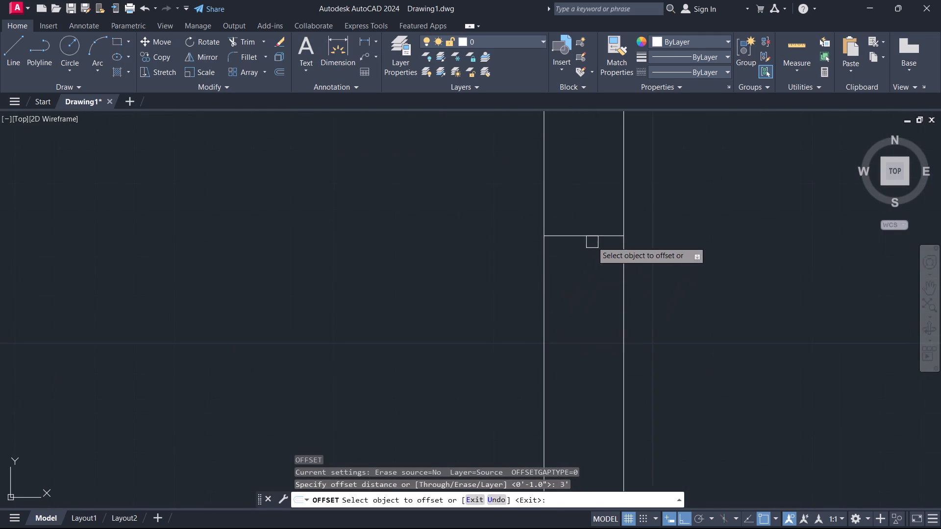
click(594, 235)
click(602, 308)
key(Escape)
scroll(593, 326, down, 4)
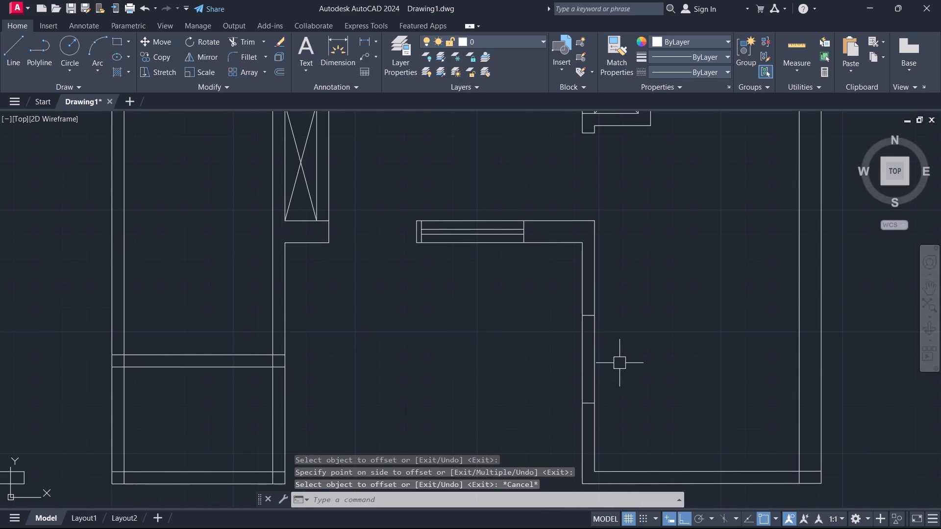
Trim both vertical wall lines between the two short horizontal lines to open a 3' gap in the wall.
text(tr)
key(space)
click(618, 358)
click(525, 361)
key(Escape)
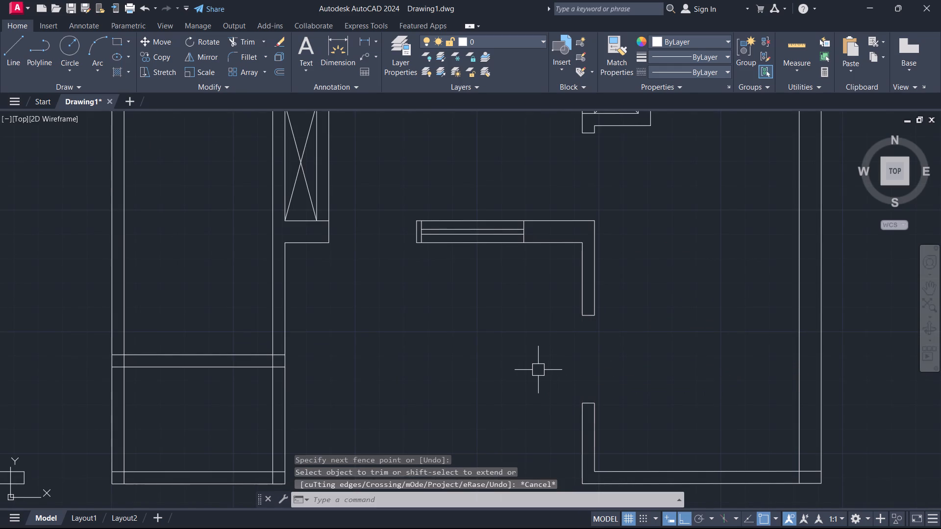
Fillet the inner vertical and horizontal wall lines into a sharp corner at the lower-right of the small central room.
scroll(503, 360, down, 1)
middle_drag(495, 358, 628, 284)
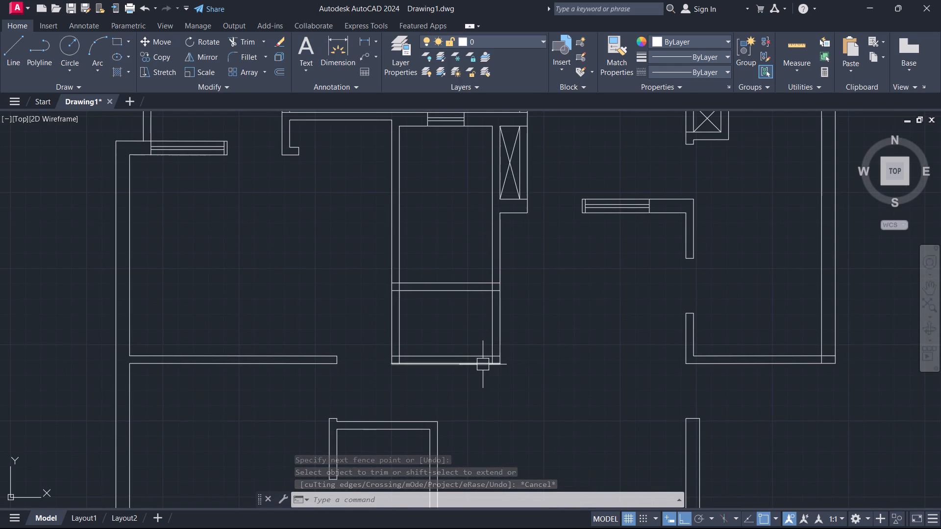
scroll(483, 364, up, 1)
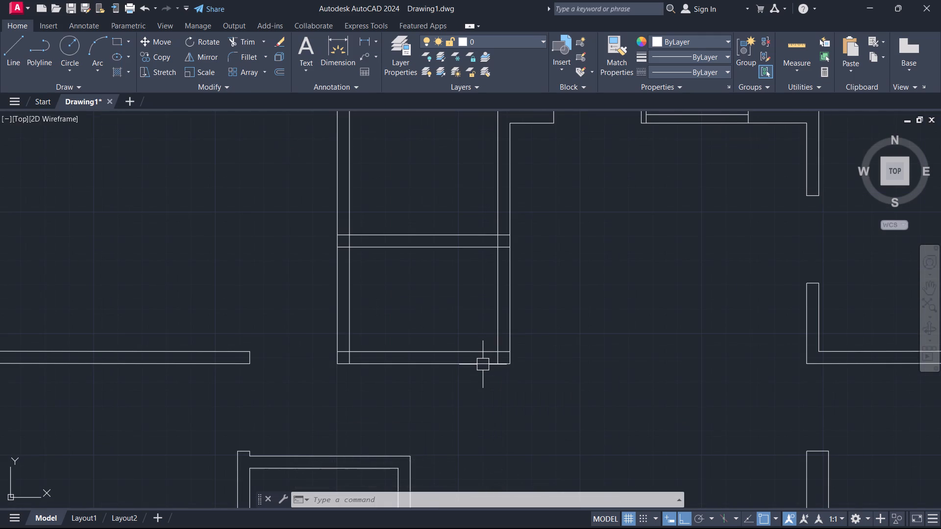
text(f)
key(space)
click(499, 334)
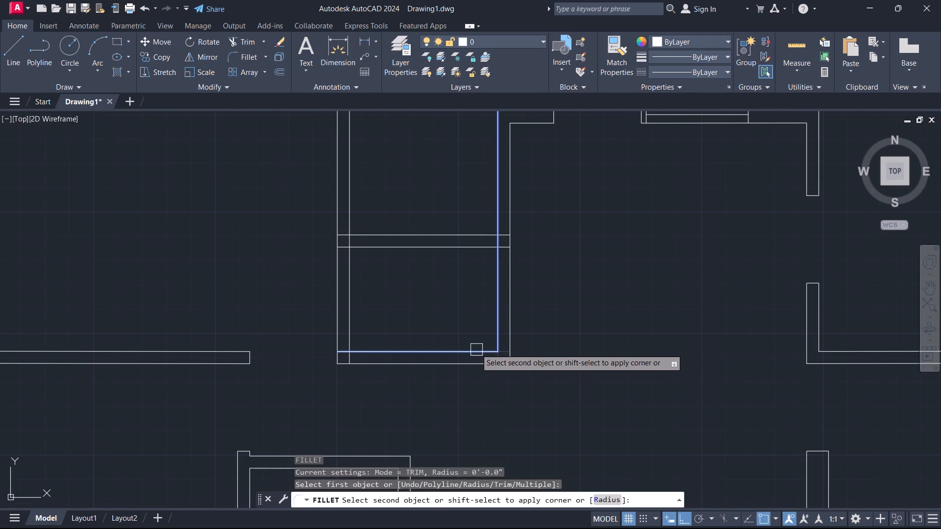
click(476, 347)
key(Escape)
Examine the whole floor plan, checking the openings and windows in the upper rooms and the lower walls.
scroll(477, 353, down, 3)
middle_drag(491, 403, 499, 333)
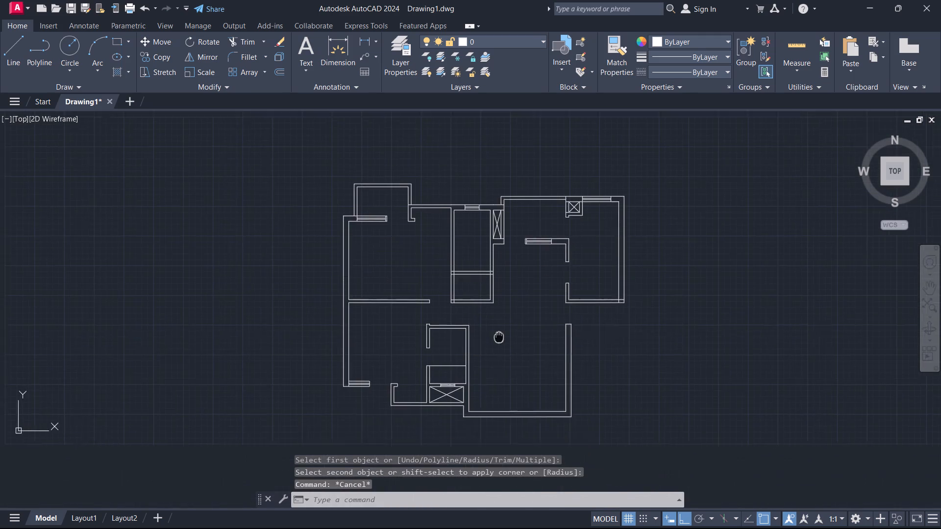
middle_drag(499, 333, 498, 317)
scroll(498, 317, up, 1)
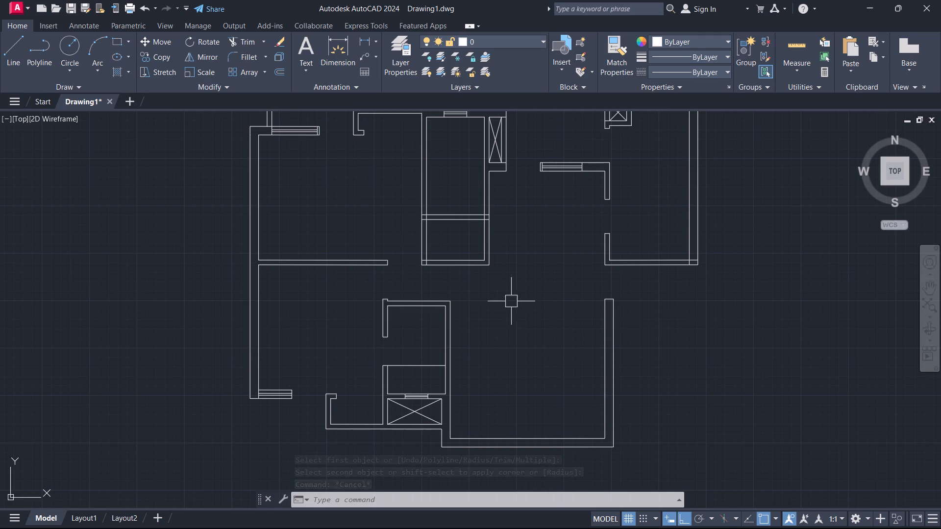
scroll(504, 305, up, 1)
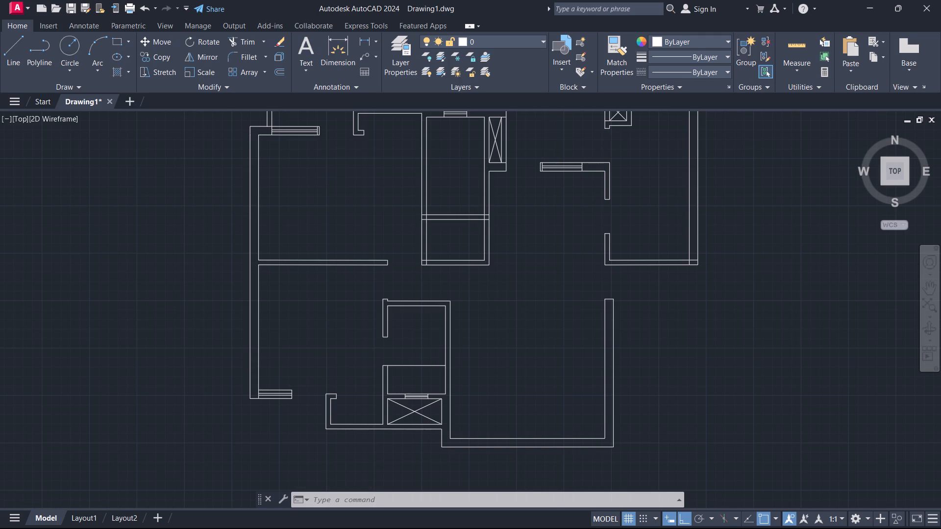
scroll(498, 304, down, 1)
middle_drag(506, 311, 504, 256)
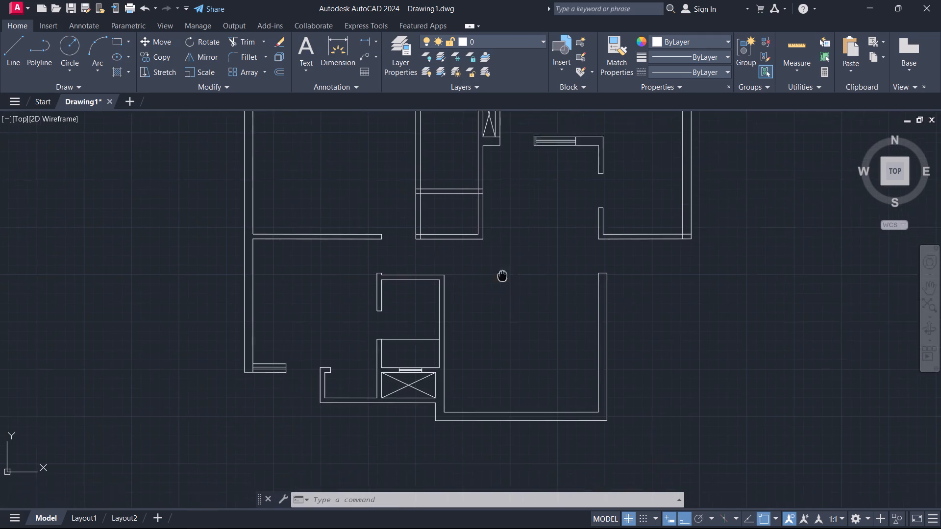
middle_drag(504, 256, 524, 215)
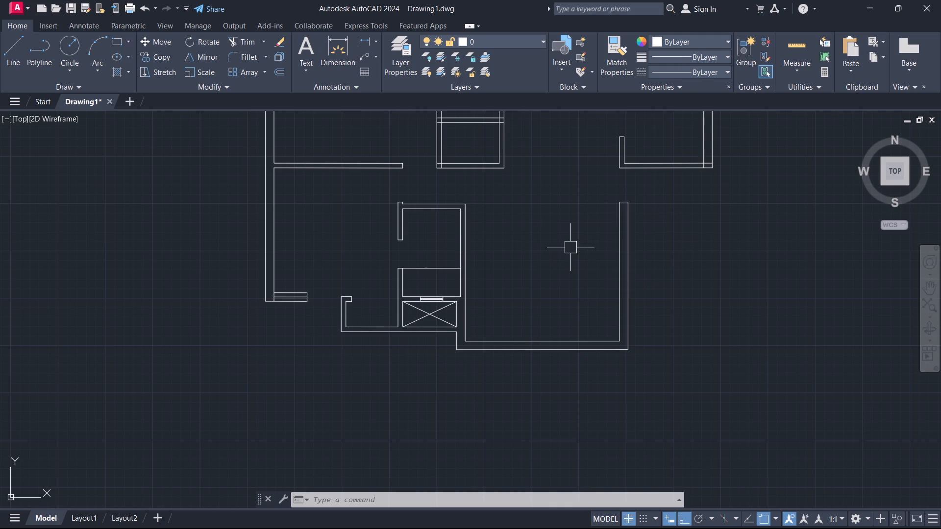
middle_drag(578, 240, 556, 413)
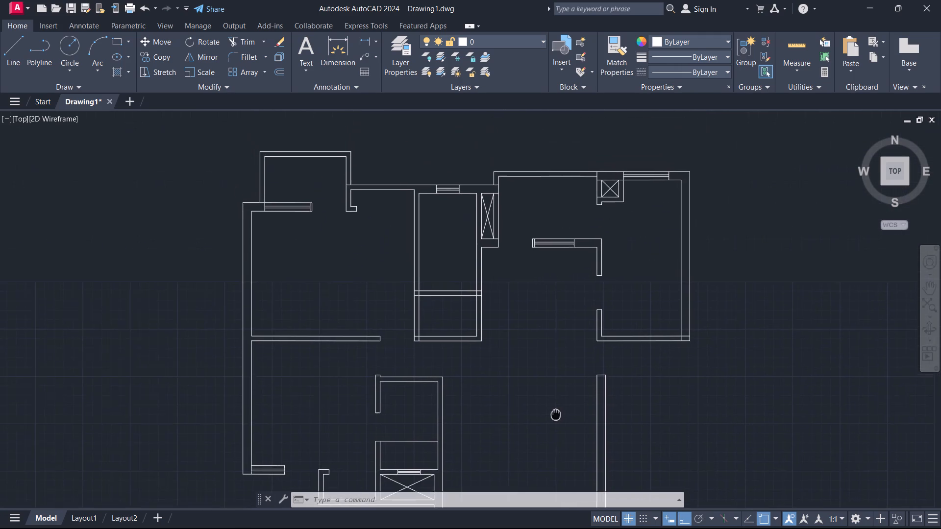
middle_drag(556, 413, 577, 269)
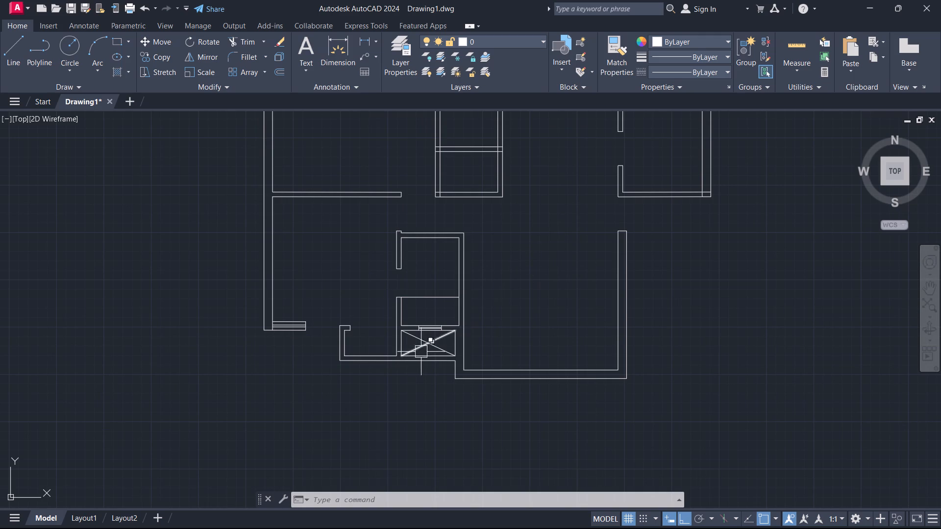
middle_drag(444, 338, 578, 399)
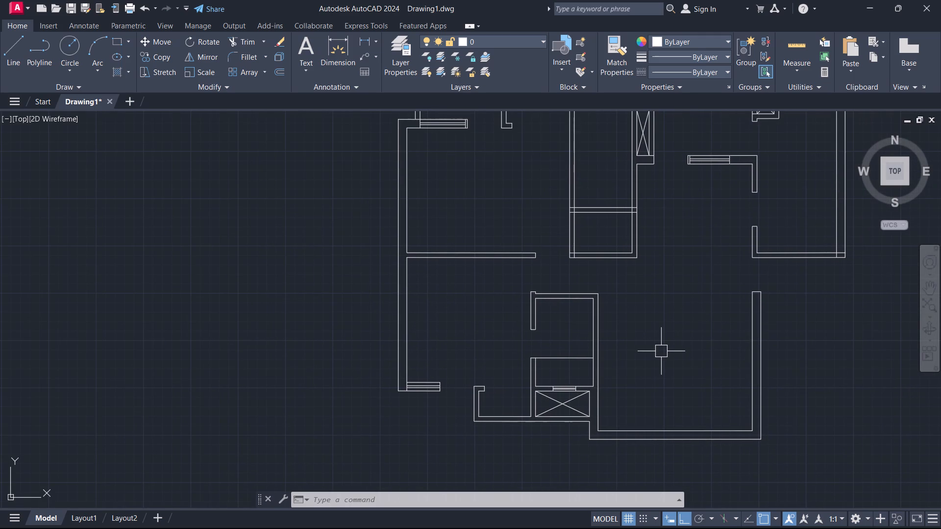
middle_drag(638, 340, 545, 235)
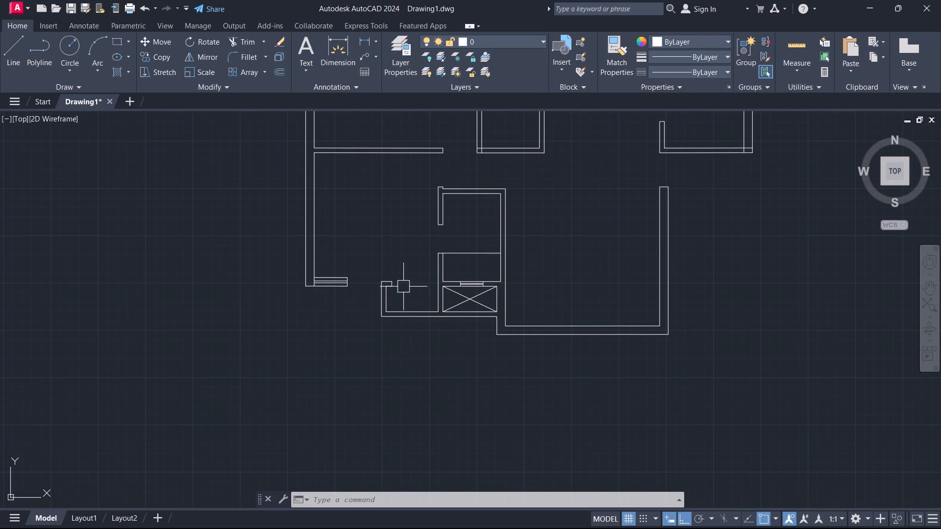
Draw a vertical line across the wall below the lower crossed rectangle, starting at the midpoint of its bottom edge.
scroll(440, 311, up, 4)
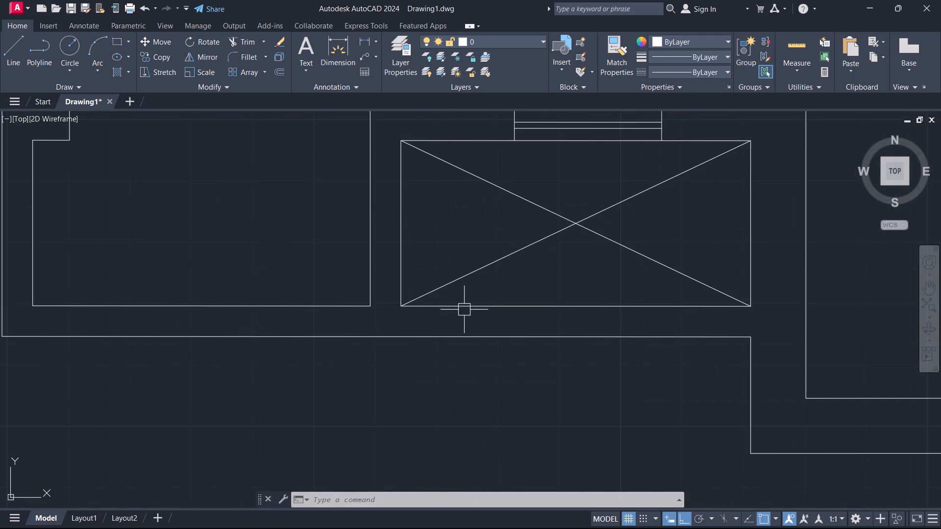
text(l)
key(space)
click(577, 305)
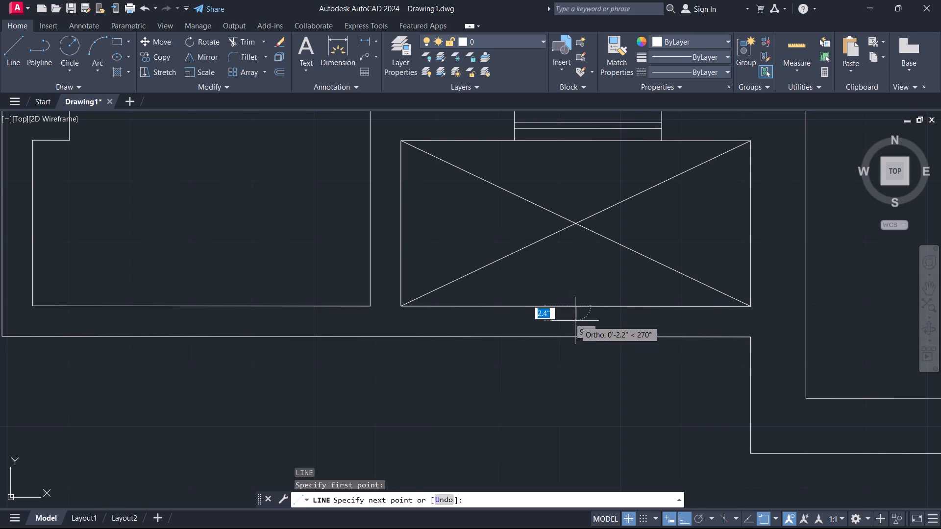
click(574, 340)
key(Escape)
Offset the vertical line in the wall below the crossed rectangle 2' to the right.
key(o)
key(space)
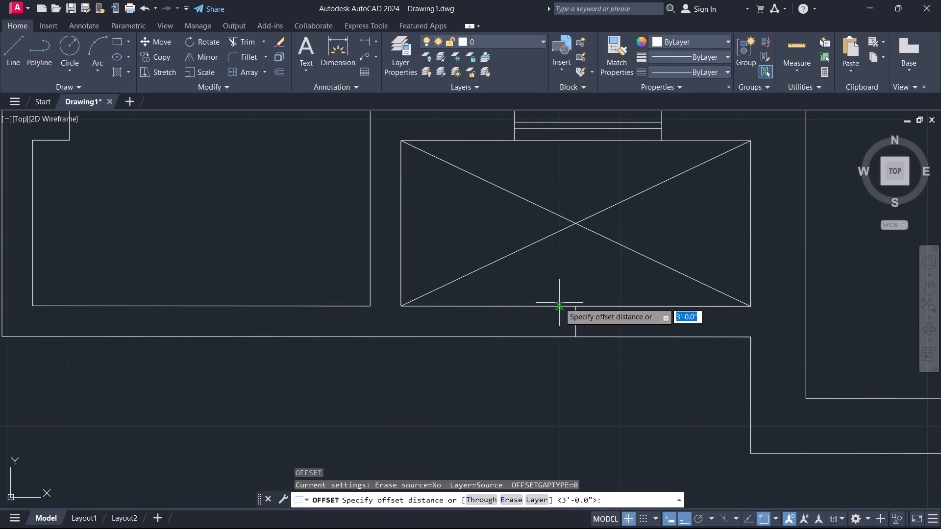
text(2')
key(Return)
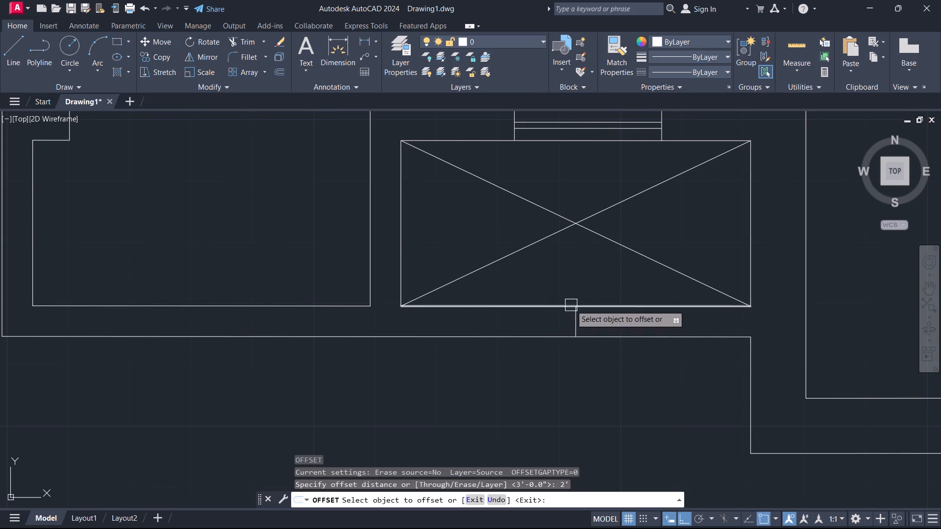
click(577, 322)
click(664, 314)
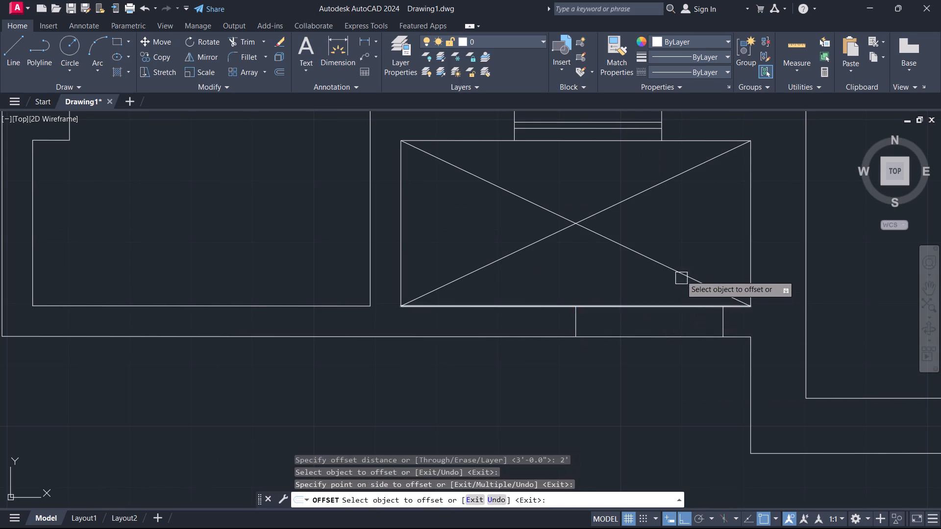
scroll(671, 255, down, 1)
key(Escape)
scroll(666, 246, down, 3)
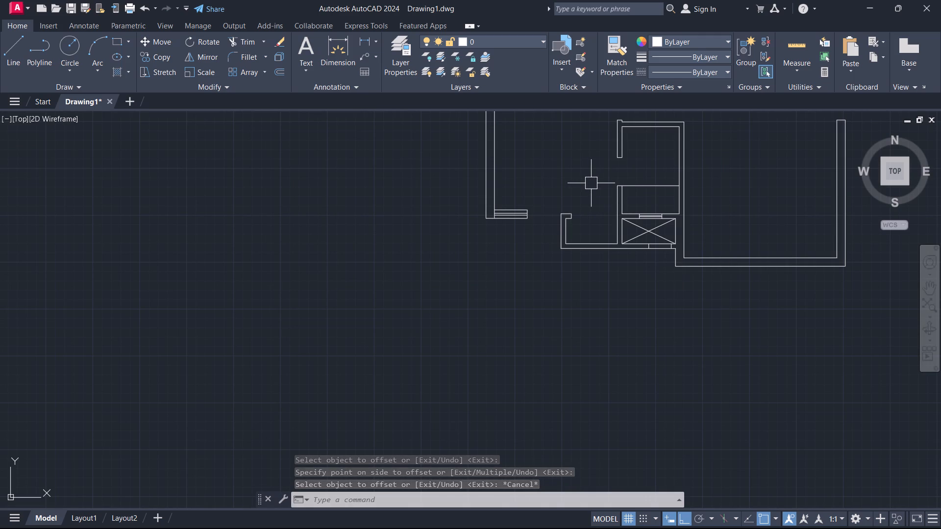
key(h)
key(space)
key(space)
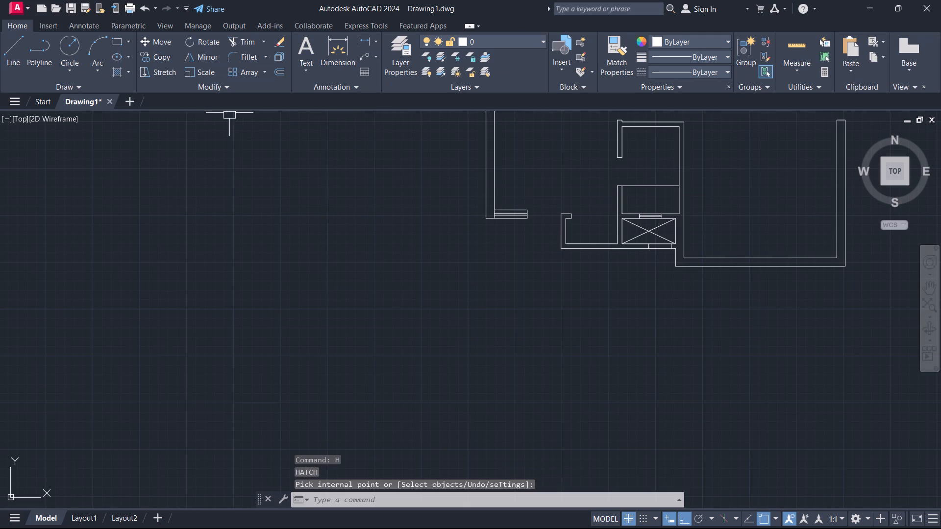
Hatch the left exterior wall, the upper-left window's narrow end piece and the hook-ended wall across the opening with the SOLID pattern.
scroll(451, 209, up, 1)
middle_drag(451, 209, 267, 410)
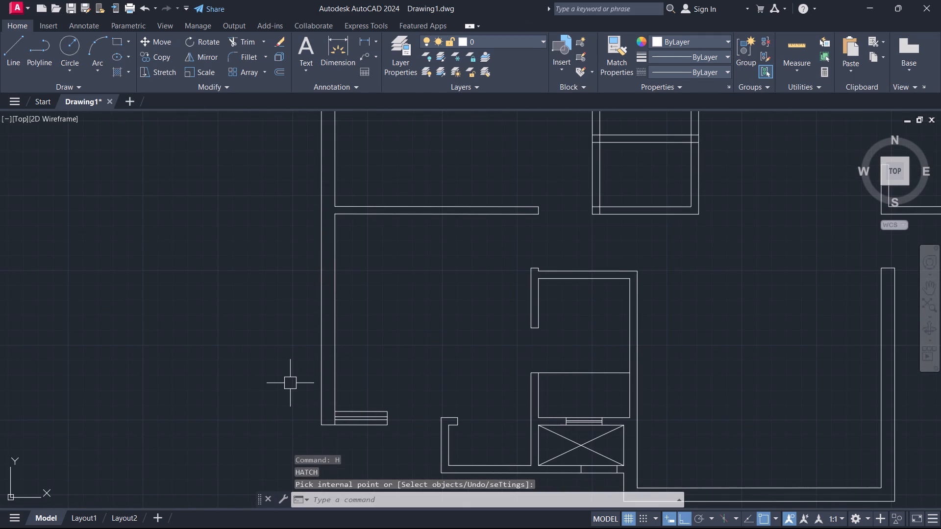
key(h)
key(space)
click(126, 54)
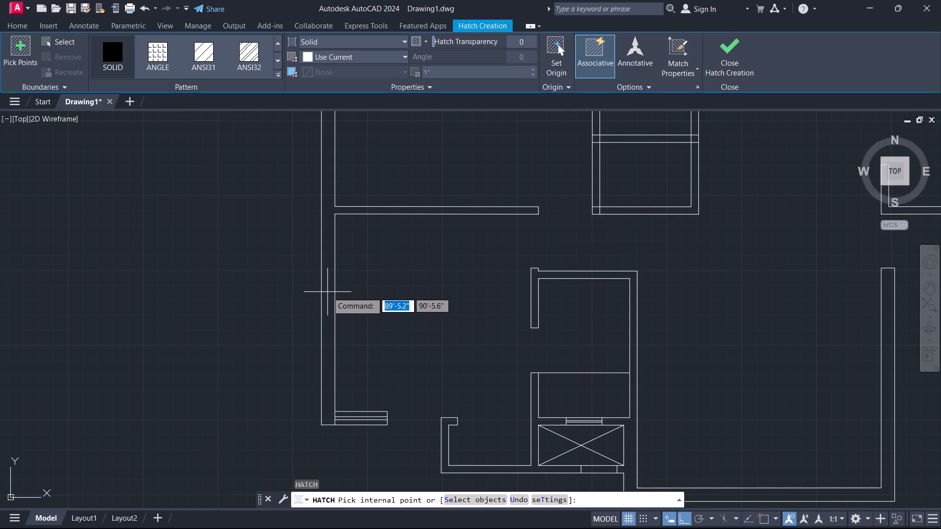
click(328, 237)
scroll(360, 257, down, 1)
scroll(357, 310, down, 3)
scroll(373, 214, up, 5)
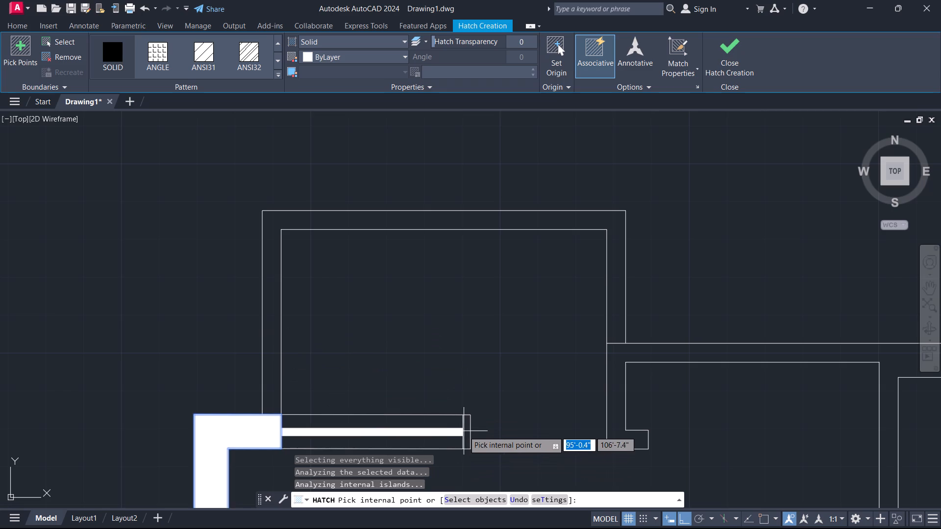
click(468, 433)
click(622, 436)
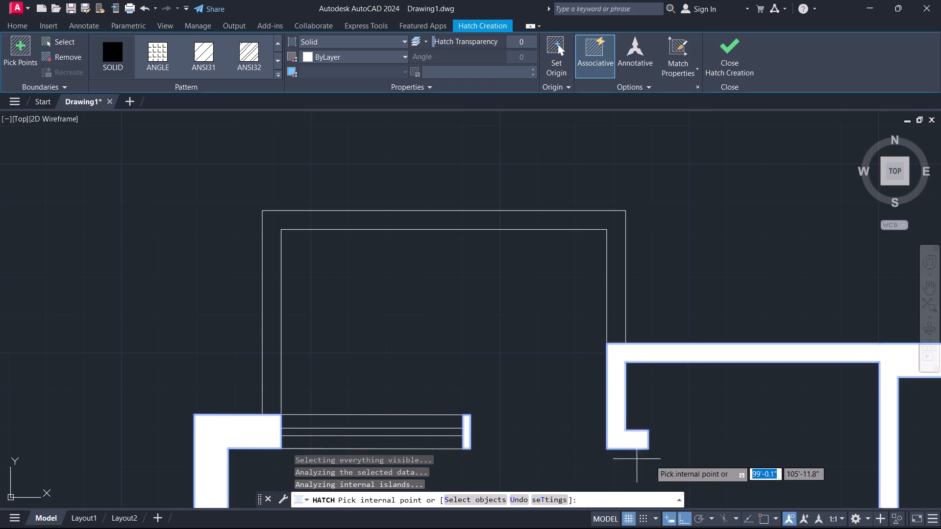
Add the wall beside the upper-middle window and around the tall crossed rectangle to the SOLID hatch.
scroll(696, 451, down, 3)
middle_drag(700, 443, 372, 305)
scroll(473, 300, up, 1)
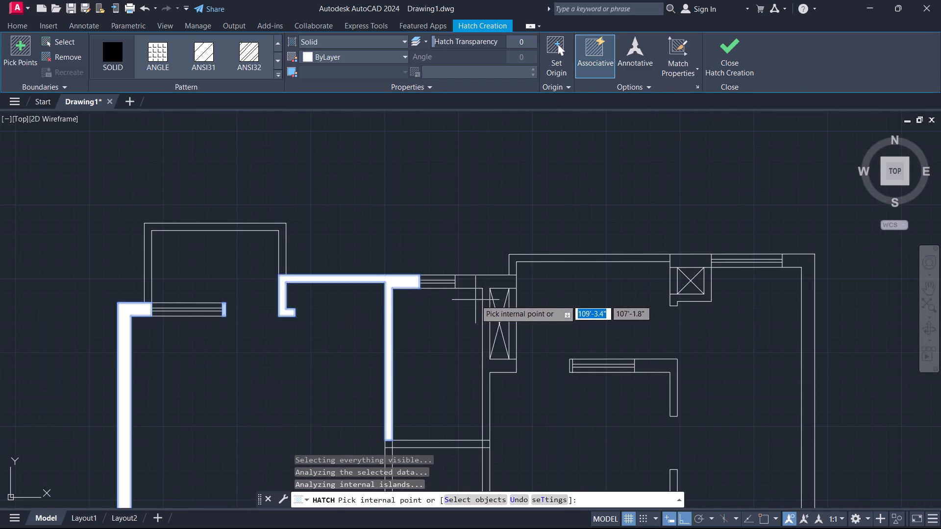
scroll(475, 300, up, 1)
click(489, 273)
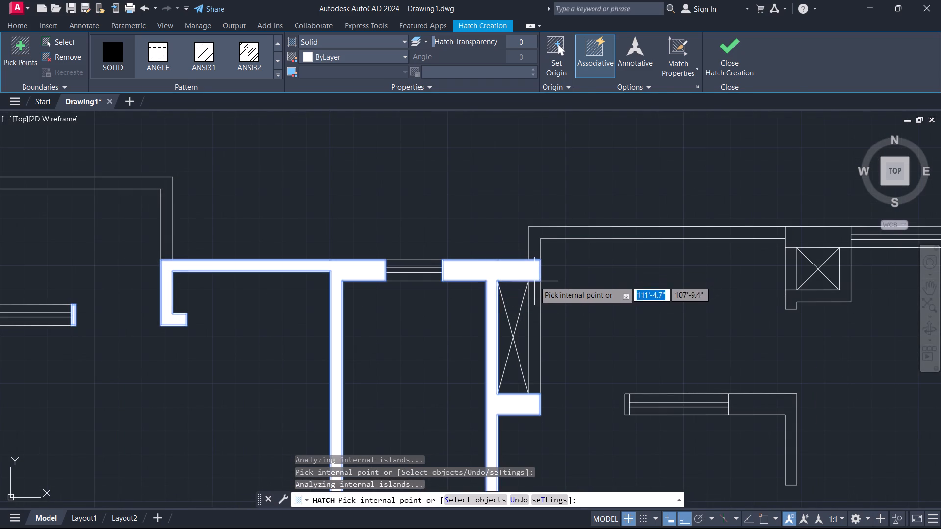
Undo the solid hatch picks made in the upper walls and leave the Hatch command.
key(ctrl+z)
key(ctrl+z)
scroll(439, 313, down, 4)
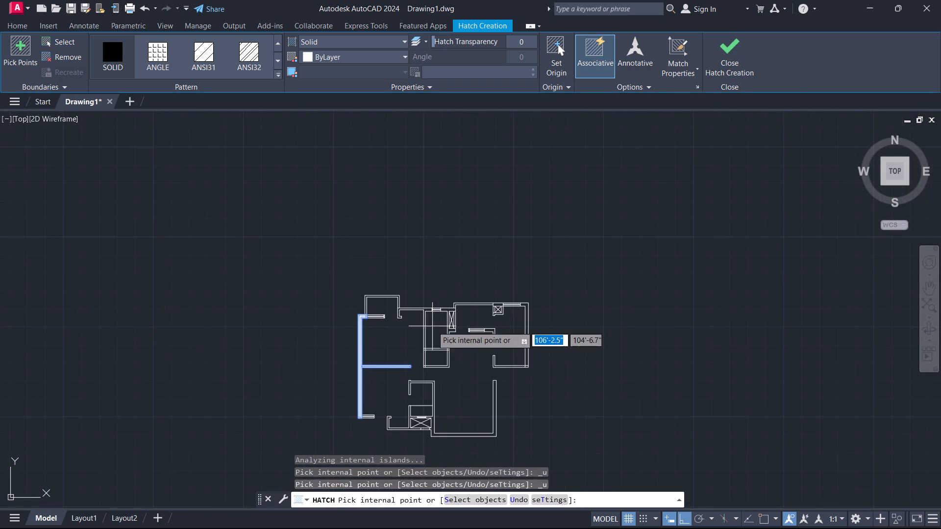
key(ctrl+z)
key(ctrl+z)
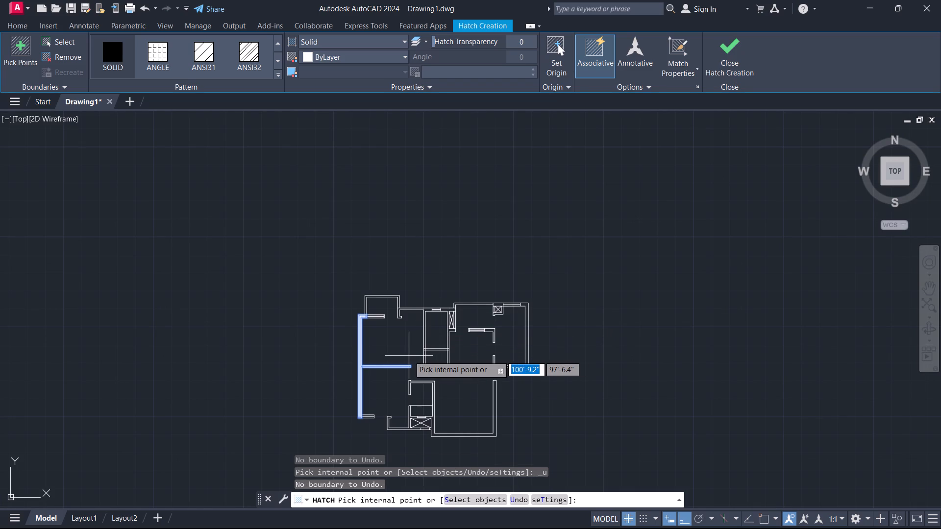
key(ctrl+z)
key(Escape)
Delete the remaining solid hatch from the left exterior wall and the horizontal bedroom wall.
scroll(407, 356, up, 4)
scroll(390, 326, down, 2)
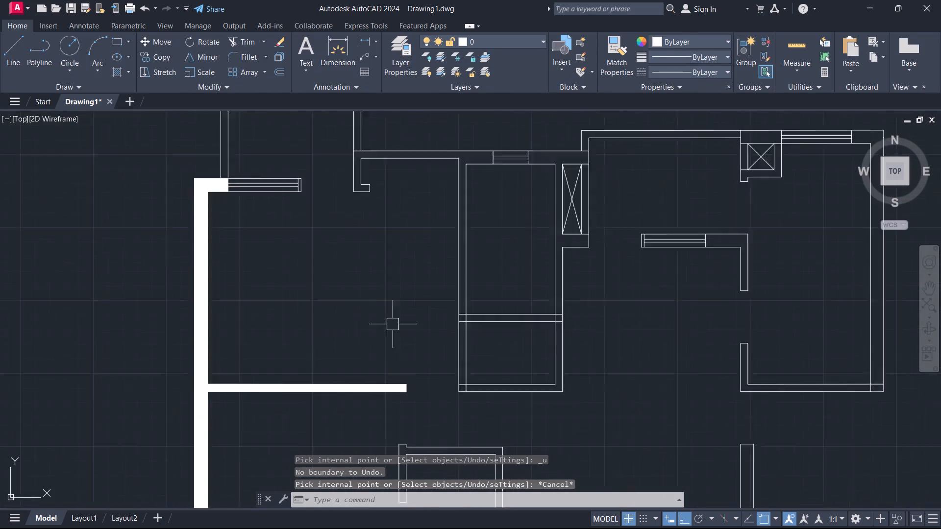
middle_drag(352, 306, 594, 281)
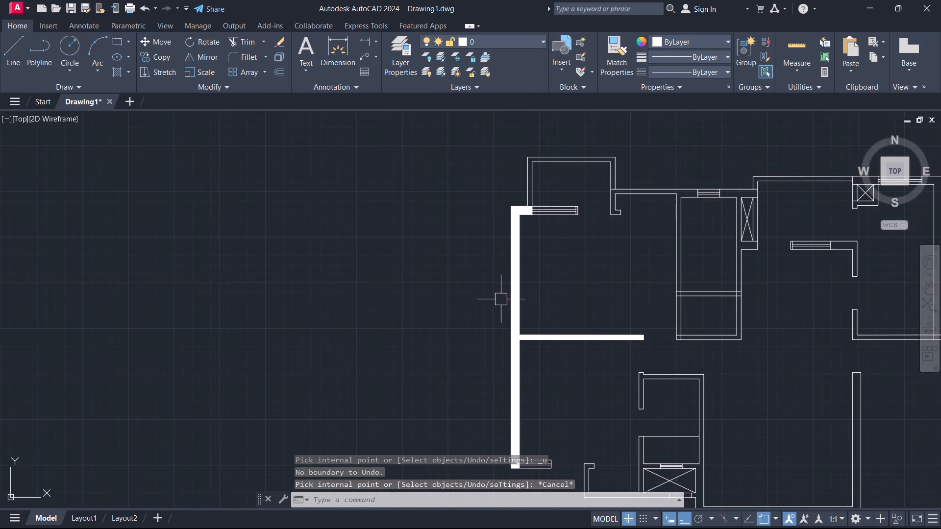
scroll(501, 299, up, 3)
click(526, 320)
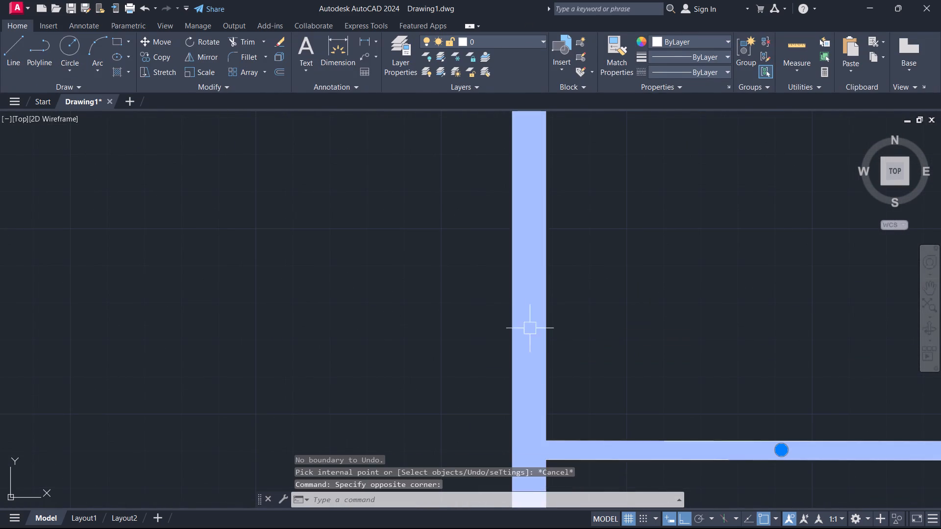
scroll(644, 388, down, 2)
key(Delete)
scroll(657, 377, down, 1)
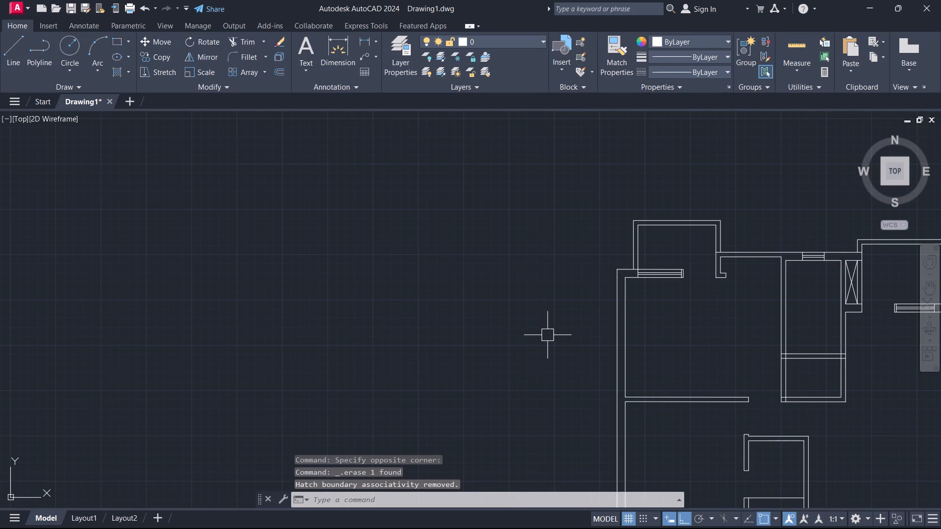
Offset the left wall's inner line in the small room below the upper-middle room 3' to the right.
middle_drag(718, 368, 535, 274)
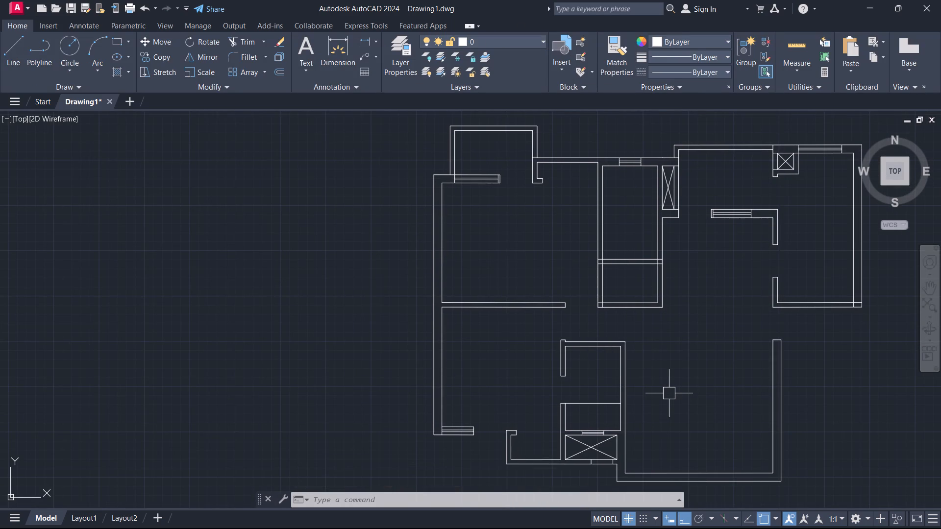
scroll(672, 359, up, 1)
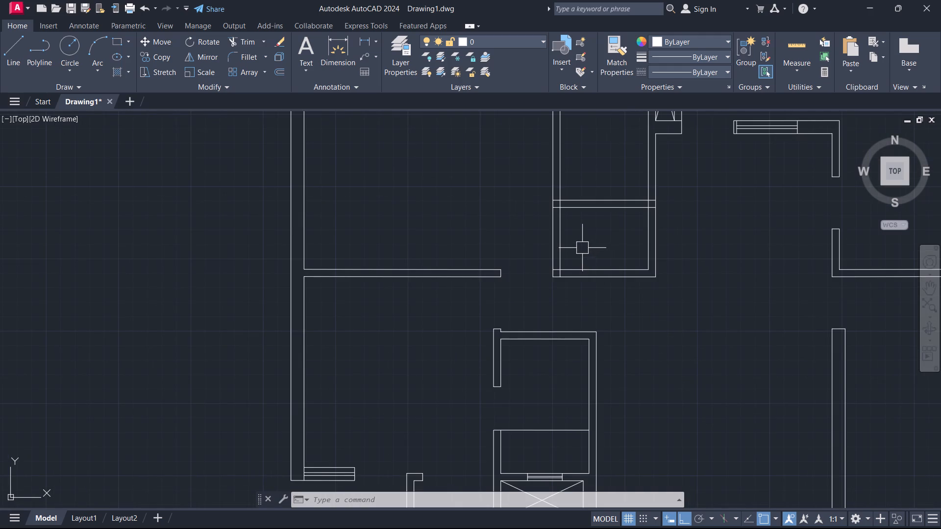
key(o)
key(space)
text(3')
key(Return)
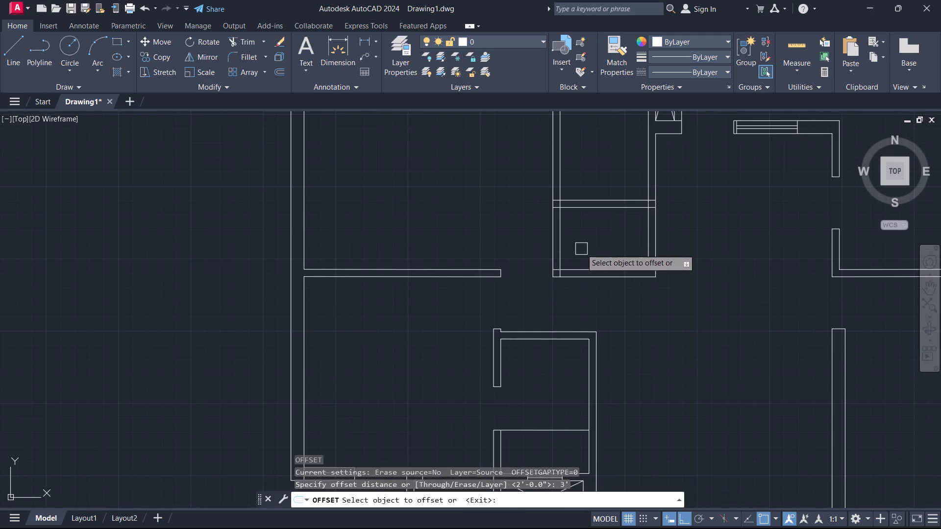
drag(565, 238, 569, 240)
click(577, 244)
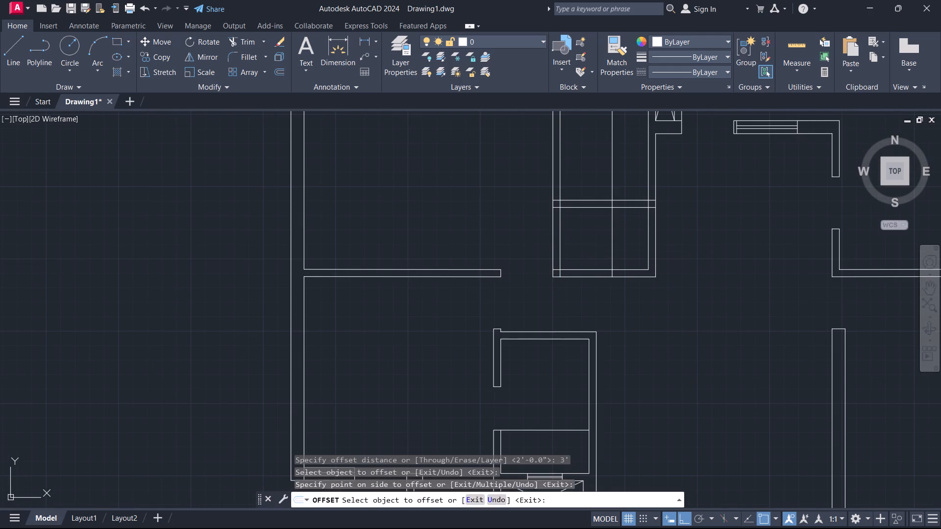
key(Escape)
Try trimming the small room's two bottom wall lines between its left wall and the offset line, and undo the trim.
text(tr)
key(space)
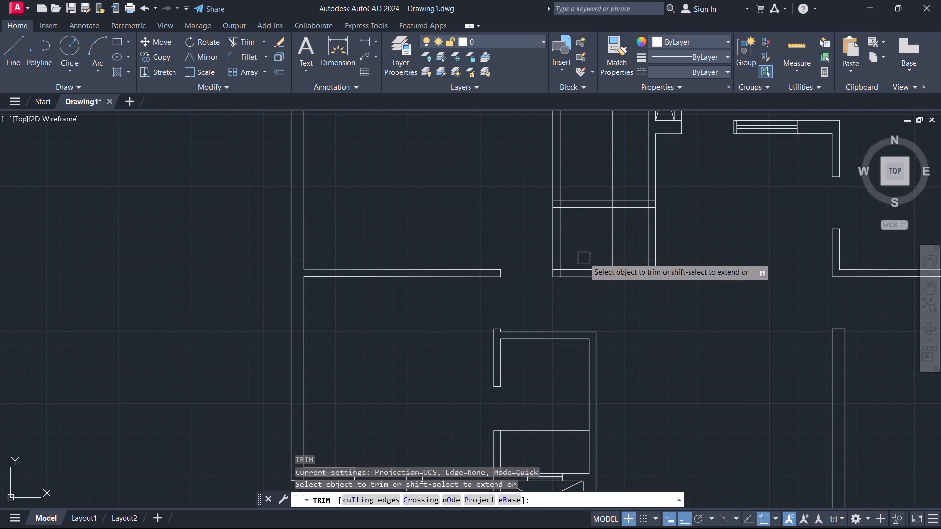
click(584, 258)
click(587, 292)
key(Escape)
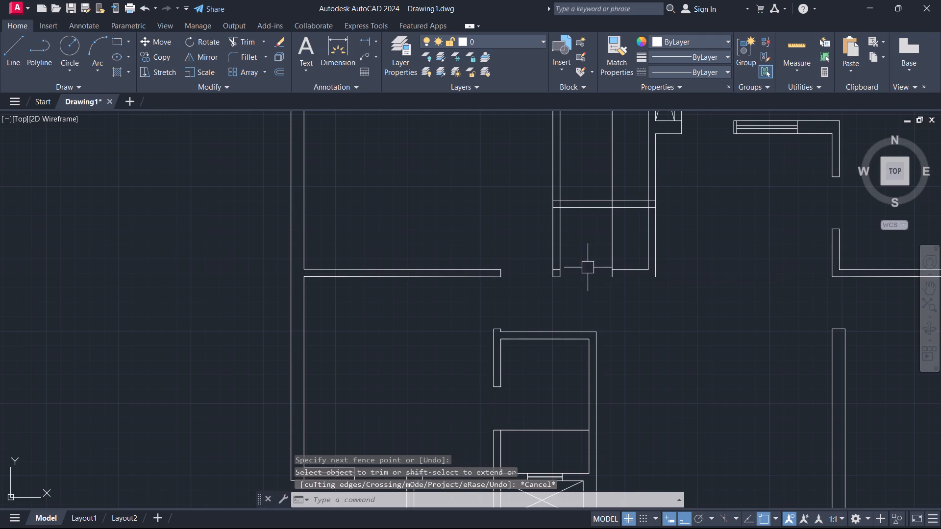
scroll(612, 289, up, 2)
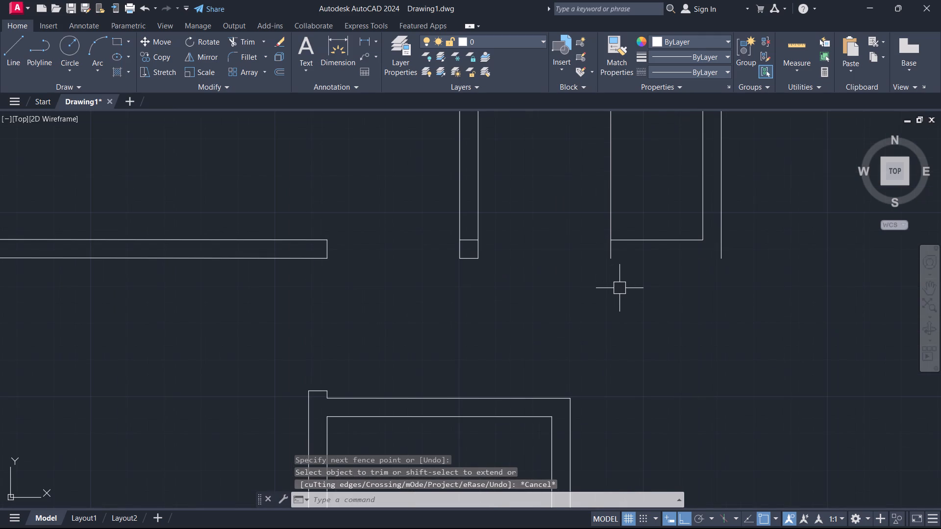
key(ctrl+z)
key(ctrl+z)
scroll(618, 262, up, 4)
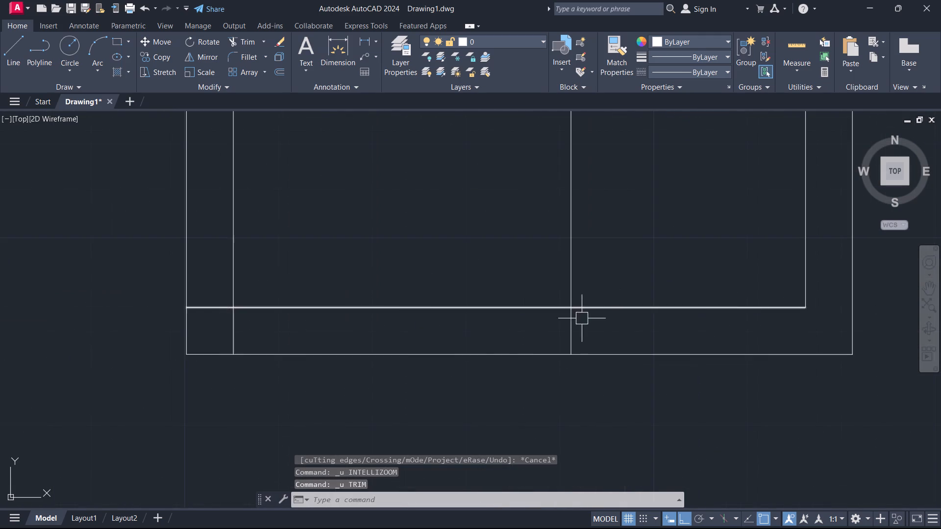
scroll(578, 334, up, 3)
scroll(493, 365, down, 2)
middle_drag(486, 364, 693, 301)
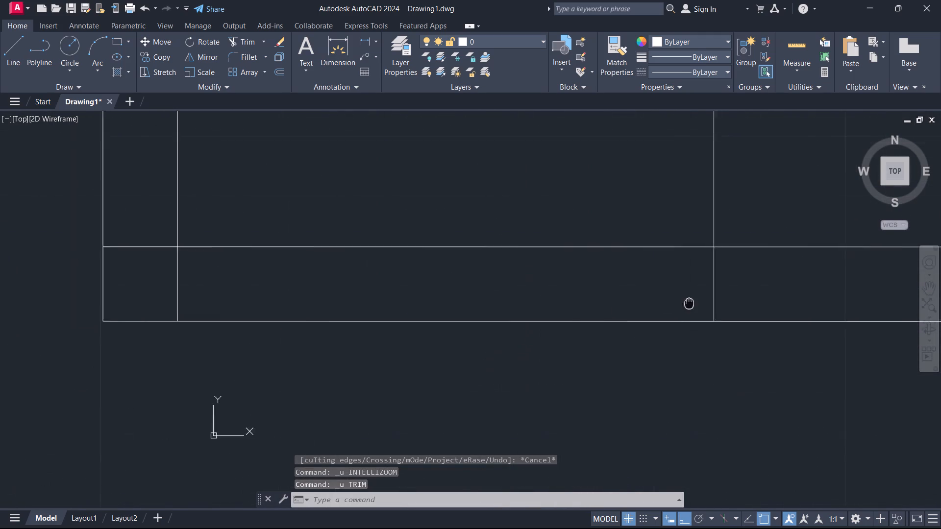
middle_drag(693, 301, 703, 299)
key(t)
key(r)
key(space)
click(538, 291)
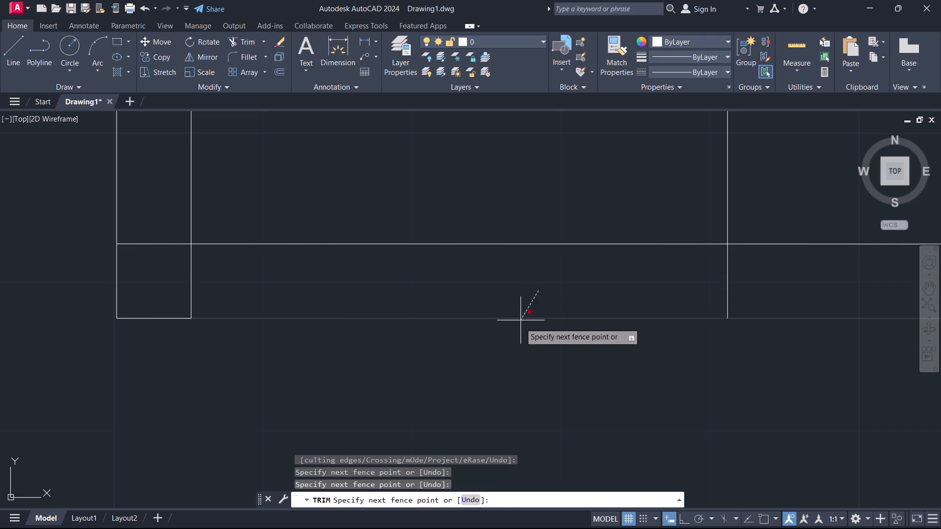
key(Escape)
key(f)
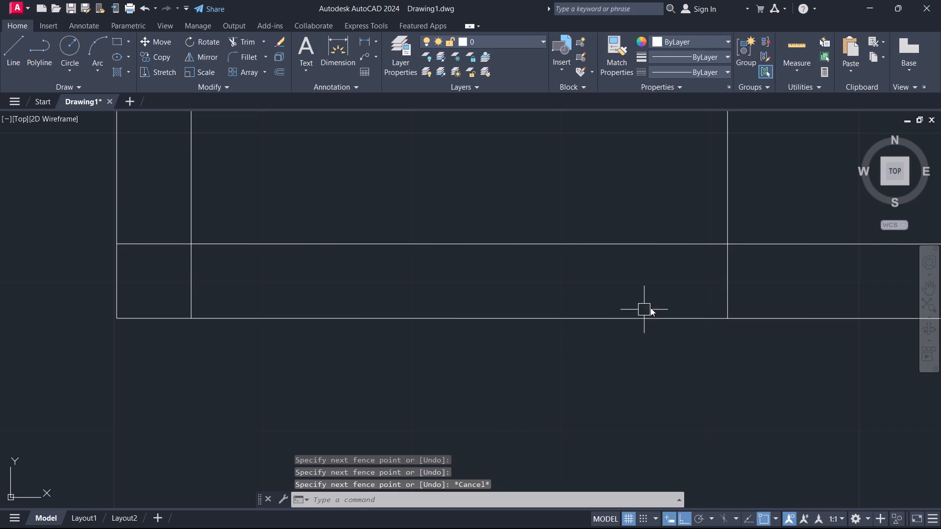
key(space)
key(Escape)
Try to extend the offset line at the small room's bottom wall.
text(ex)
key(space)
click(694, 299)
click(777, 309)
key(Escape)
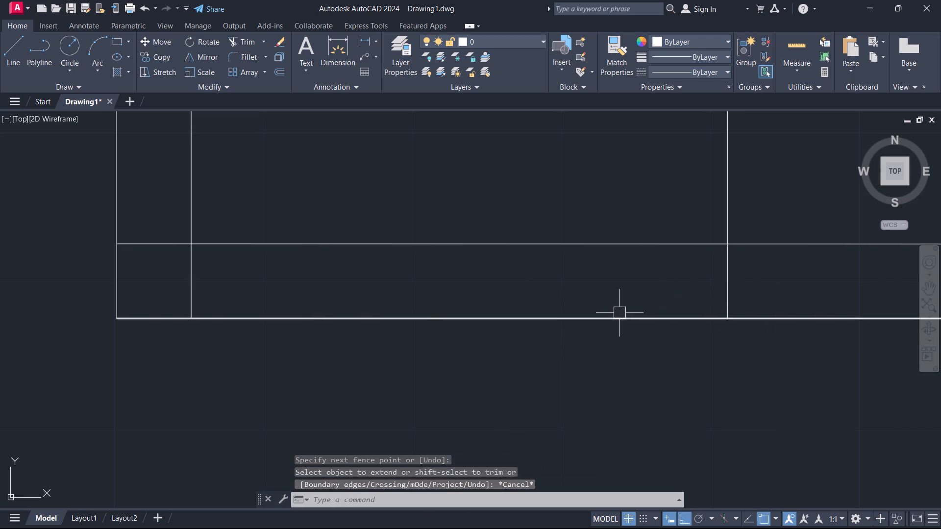
Trim a 3' opening in the small room's bottom wall, removing the offset line above it and the left wall's leftover cross line.
key(t)
key(r)
key(space)
click(518, 329)
click(506, 180)
scroll(527, 181, down, 4)
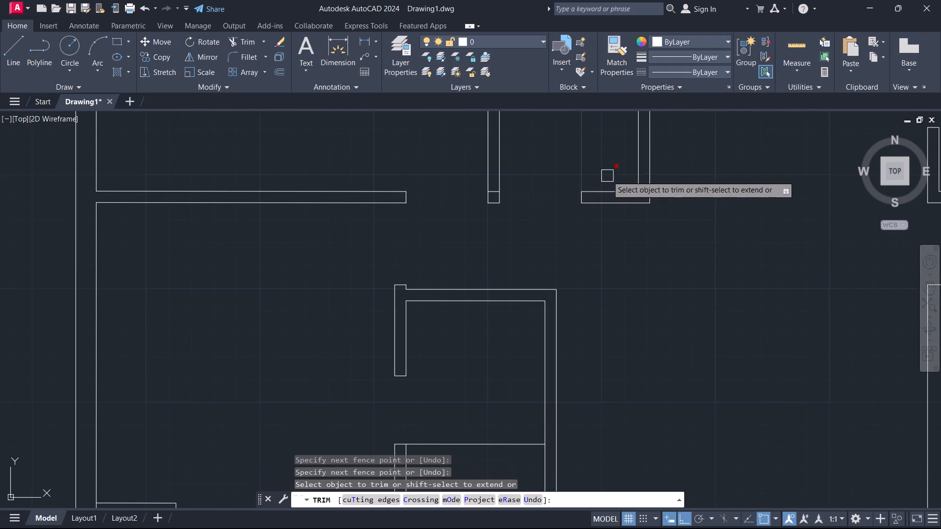
click(580, 144)
scroll(512, 186, up, 3)
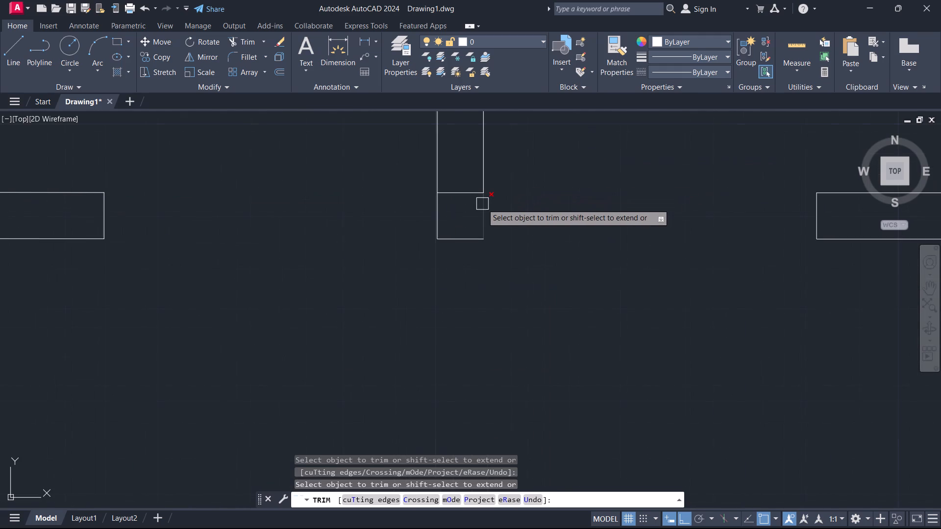
click(467, 193)
Trim the crossing lines where the small room's upper partition meets the left wall.
scroll(524, 199, down, 3)
scroll(619, 186, down, 2)
scroll(619, 149, up, 1)
middle_drag(619, 149, 602, 179)
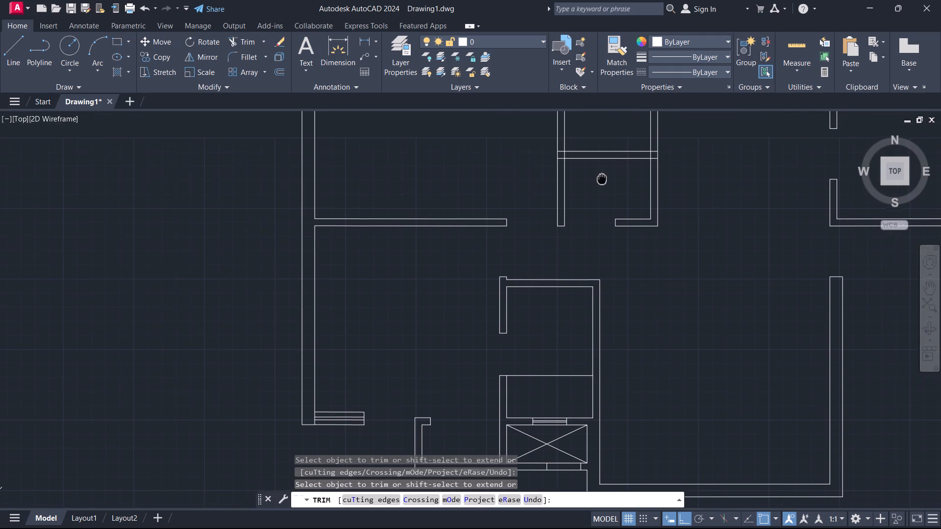
middle_drag(602, 179, 599, 181)
scroll(574, 173, up, 2)
scroll(524, 159, up, 1)
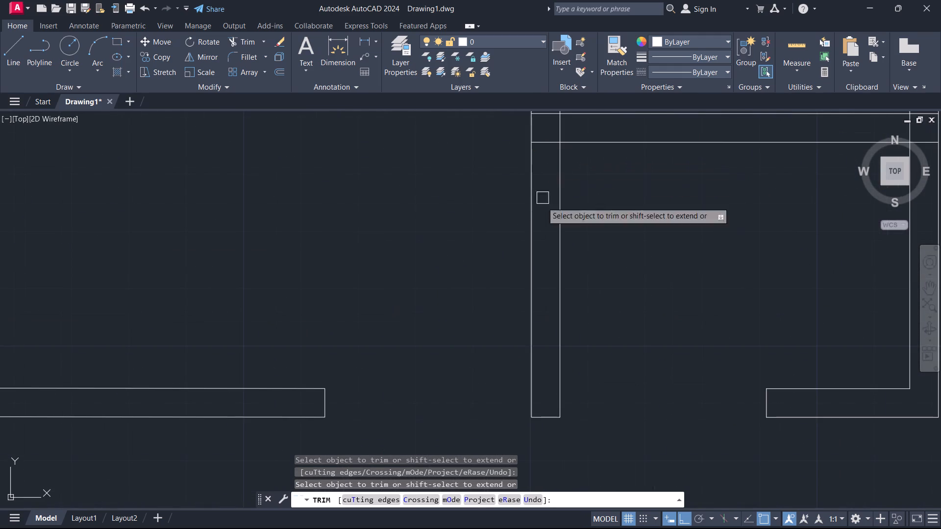
scroll(550, 194, down, 2)
middle_drag(550, 193, 557, 289)
scroll(557, 289, up, 2)
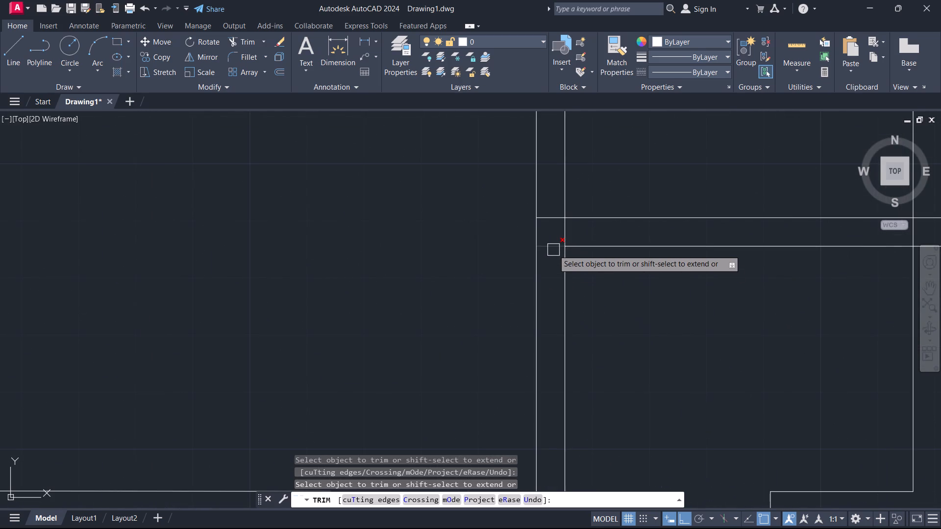
click(552, 249)
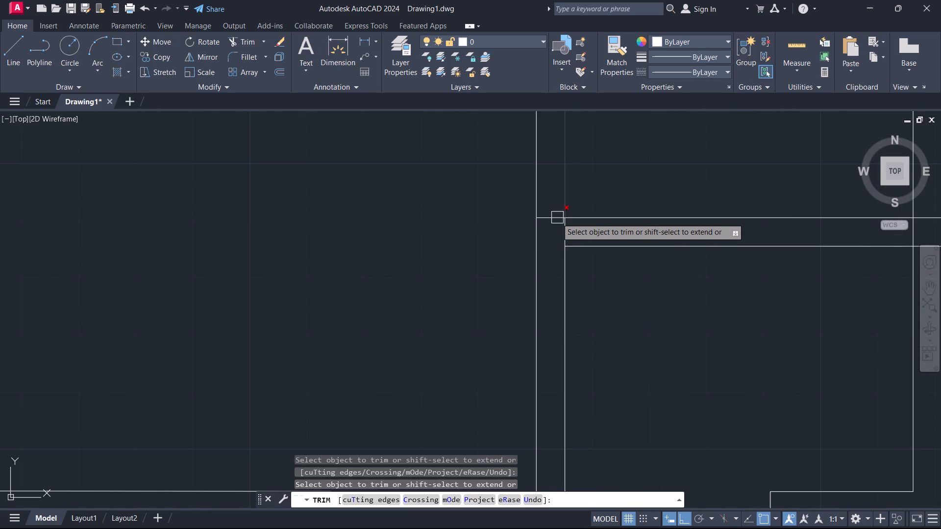
click(556, 219)
click(555, 231)
Trim the partition lines crossing the right wall, keeping the wall's outer line continuous.
scroll(714, 240, down, 4)
scroll(732, 260, up, 4)
click(785, 215)
click(799, 245)
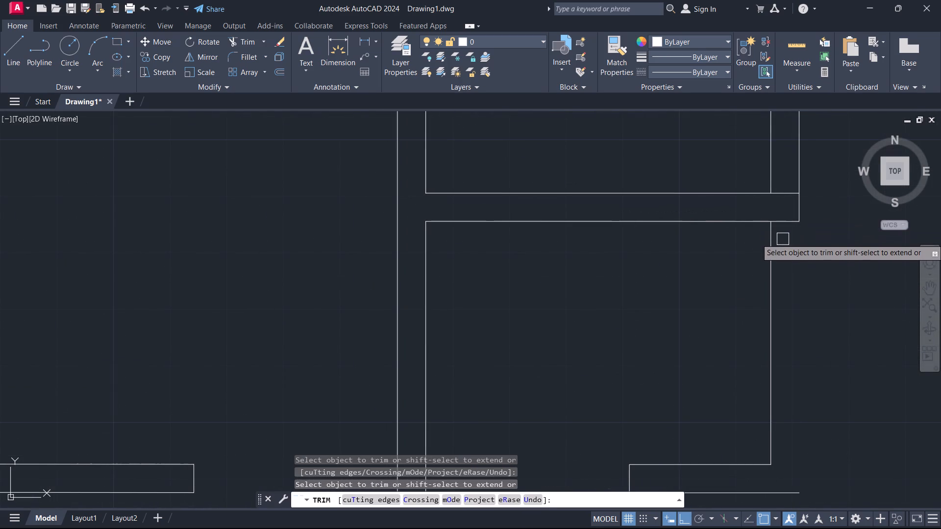
key(ctrl+z)
click(786, 232)
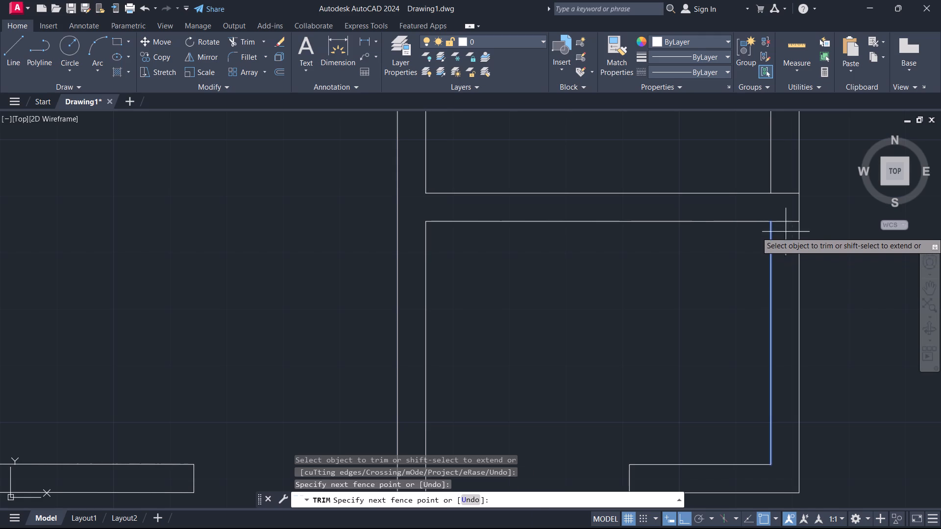
click(783, 172)
scroll(715, 211, down, 4)
key(Escape)
Offset the upper line of the partition above the small room 2'6" upward.
middle_drag(691, 237, 693, 244)
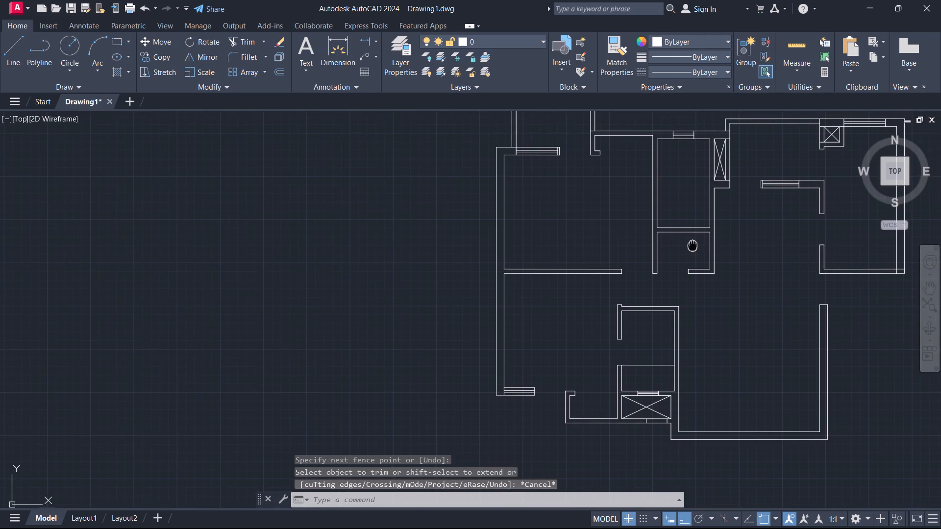
middle_drag(693, 244, 683, 306)
scroll(672, 285, up, 1)
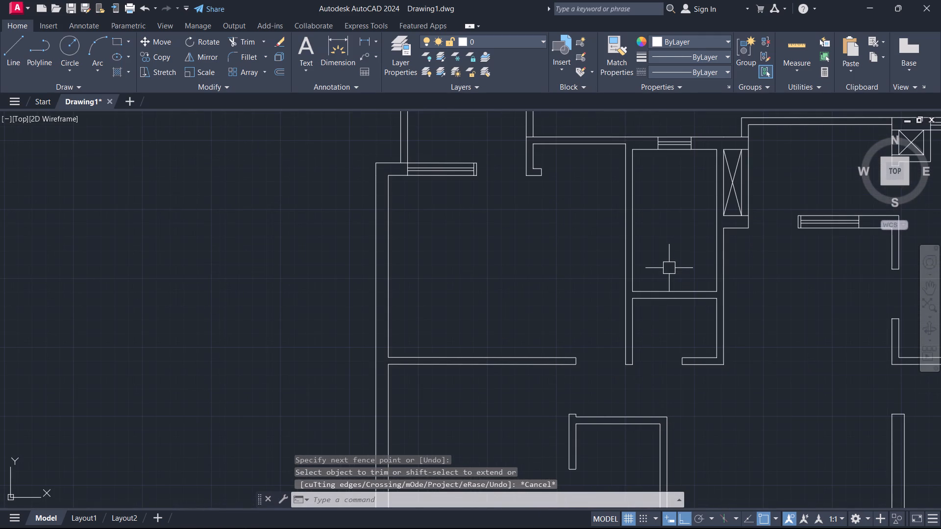
text(o)
key(space)
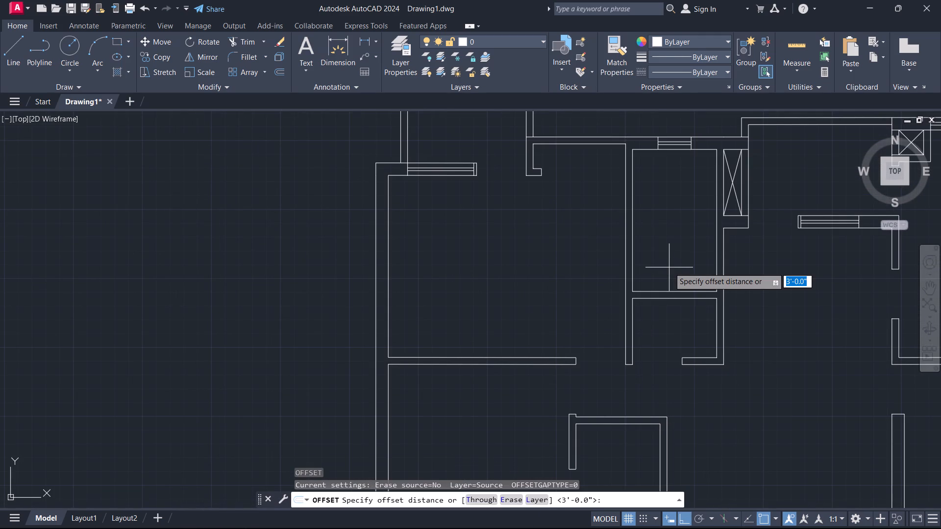
scroll(669, 267, down, 1)
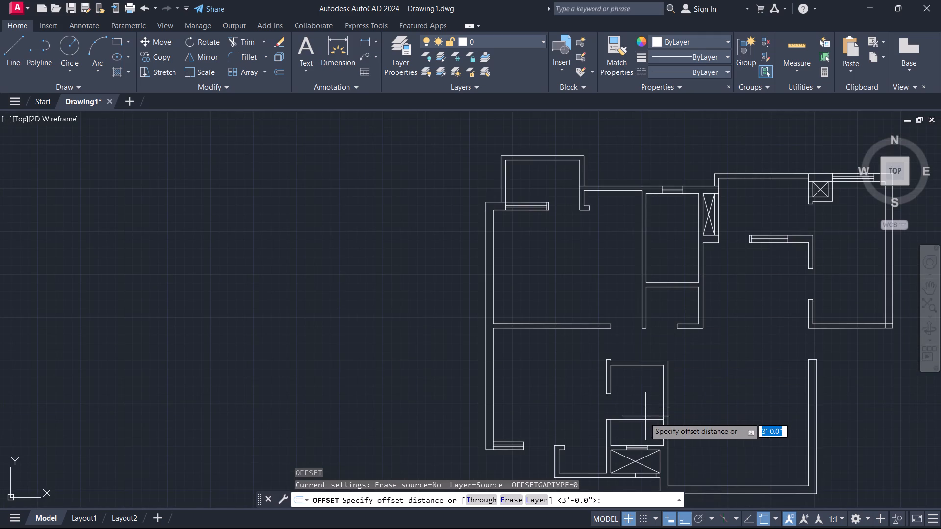
text(2'6)
key(Return)
scroll(673, 311, up, 3)
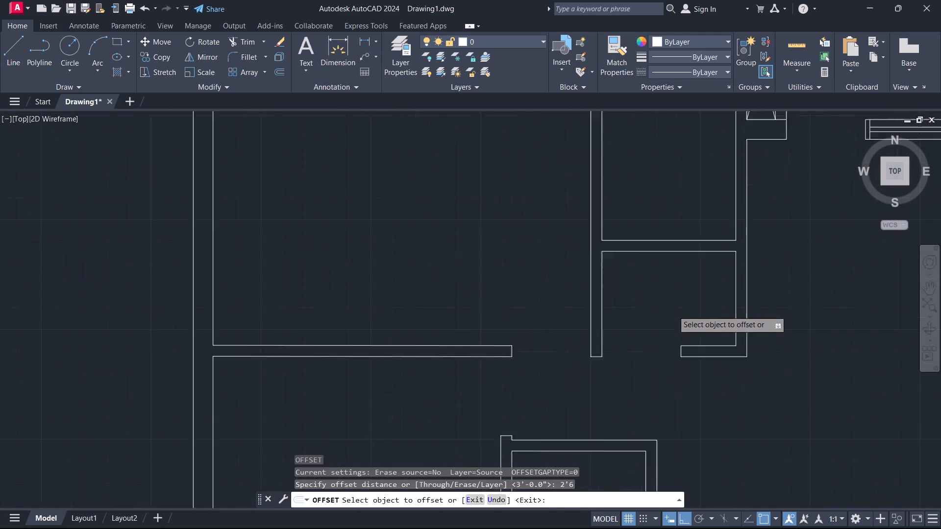
click(676, 200)
click(688, 159)
scroll(679, 165, down, 2)
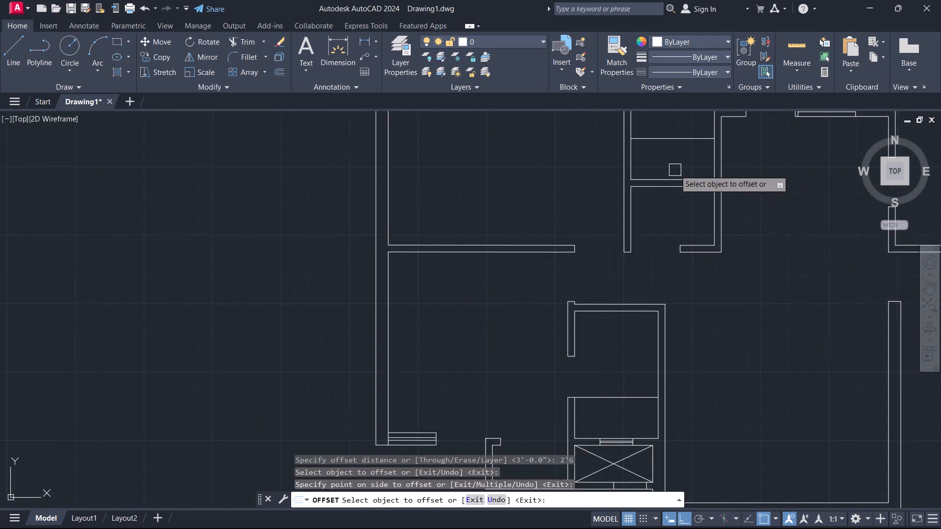
middle_drag(675, 170, 664, 345)
scroll(664, 345, up, 1)
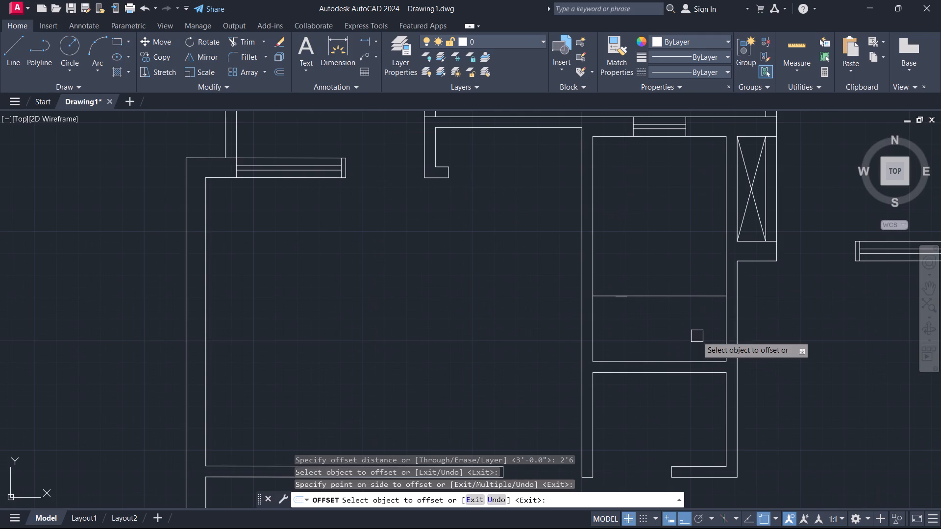
Offset the newly made line above the small room upward by another 2'6".
click(684, 297)
click(661, 239)
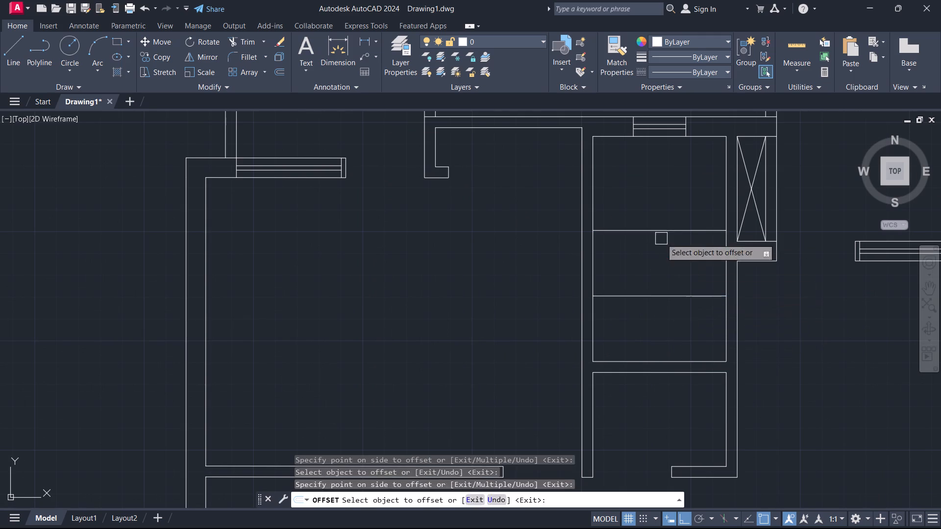
Extend both offset lines across the left wall to its outer line.
key(Escape)
text(ex)
key(space)
click(628, 326)
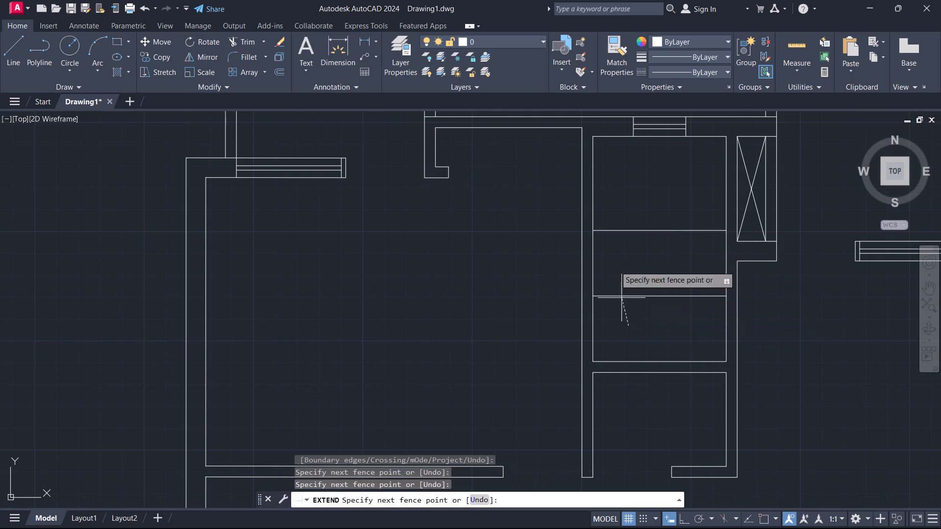
click(608, 204)
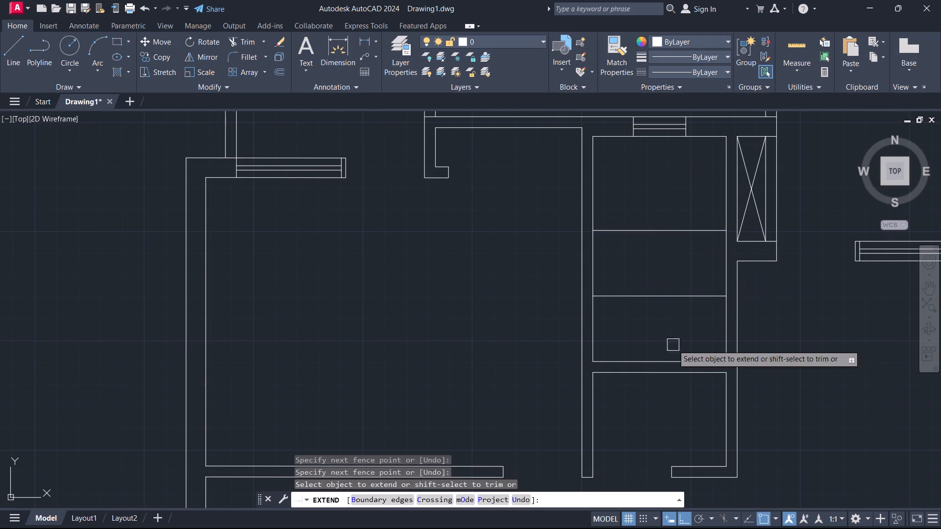
click(685, 358)
click(666, 336)
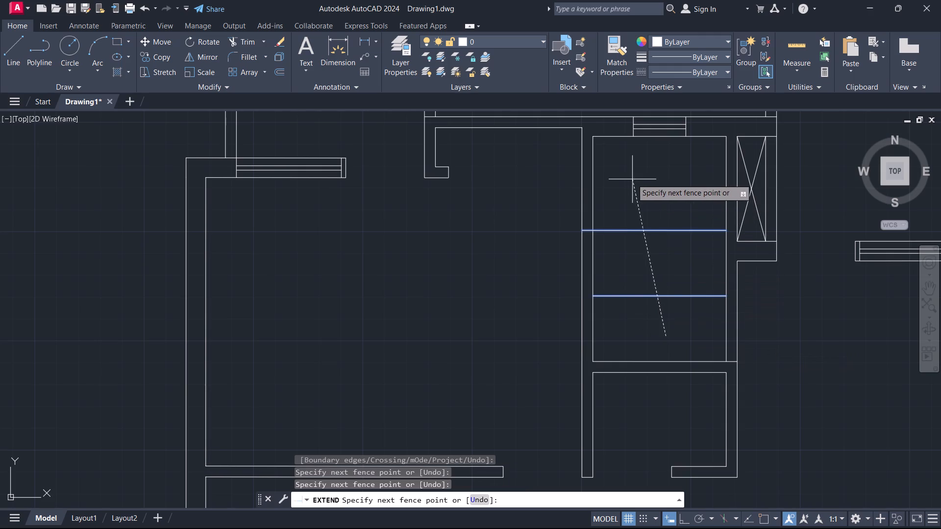
click(619, 177)
key(Escape)
Trim the stray partition line segment crossing the right wall above the small room.
key(r)
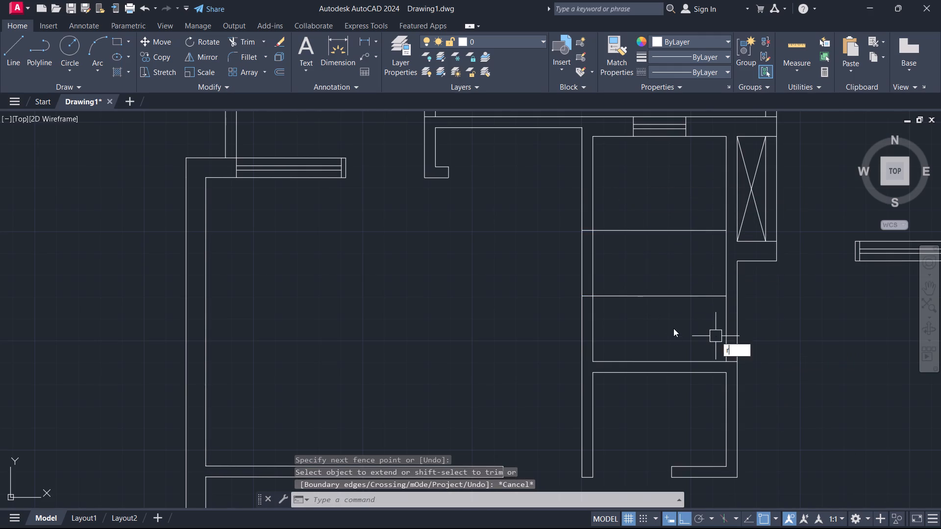
key(Escape)
text(tr)
key(space)
scroll(738, 376, up, 3)
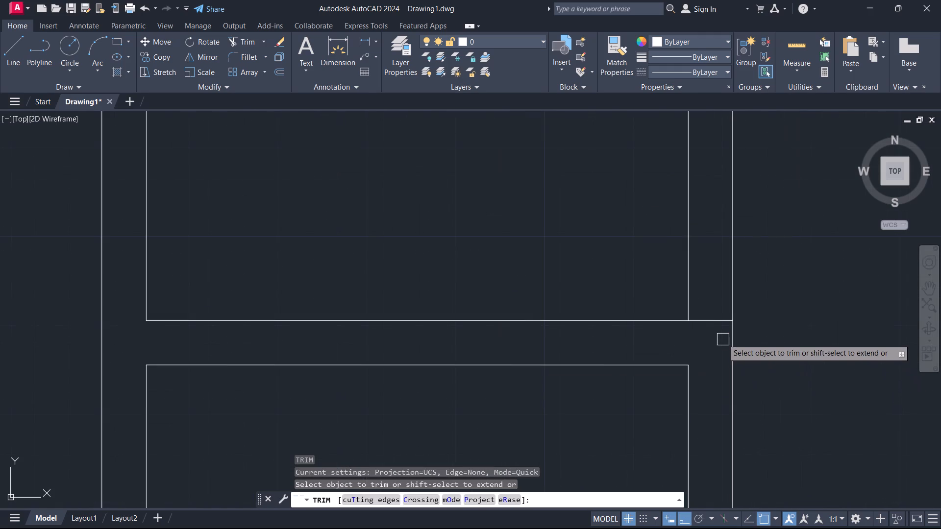
click(705, 319)
key(Escape)
Trim a 2'6" opening in the left wall between the two offset lines and remove the upper line across the room.
scroll(661, 269, down, 4)
middle_drag(585, 240, 661, 323)
scroll(660, 324, up, 1)
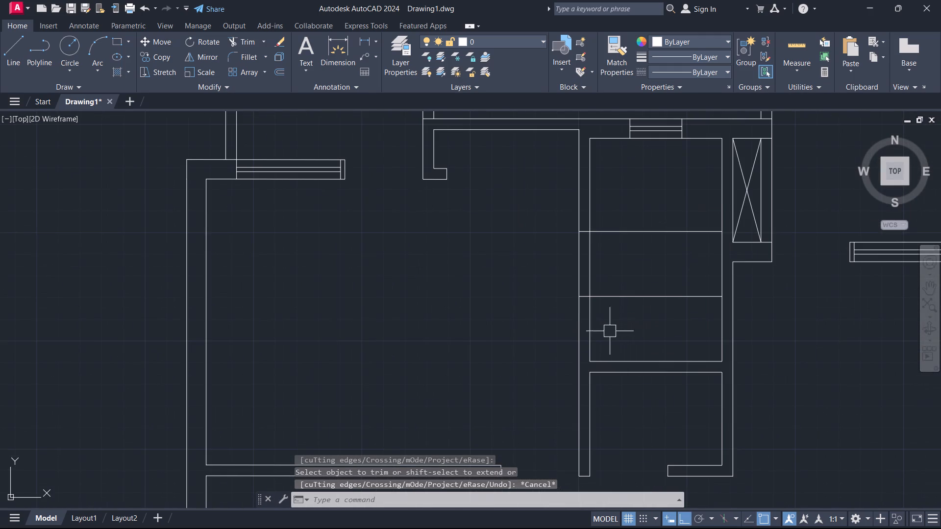
key(t)
key(r)
key(space)
drag(624, 264, 623, 264)
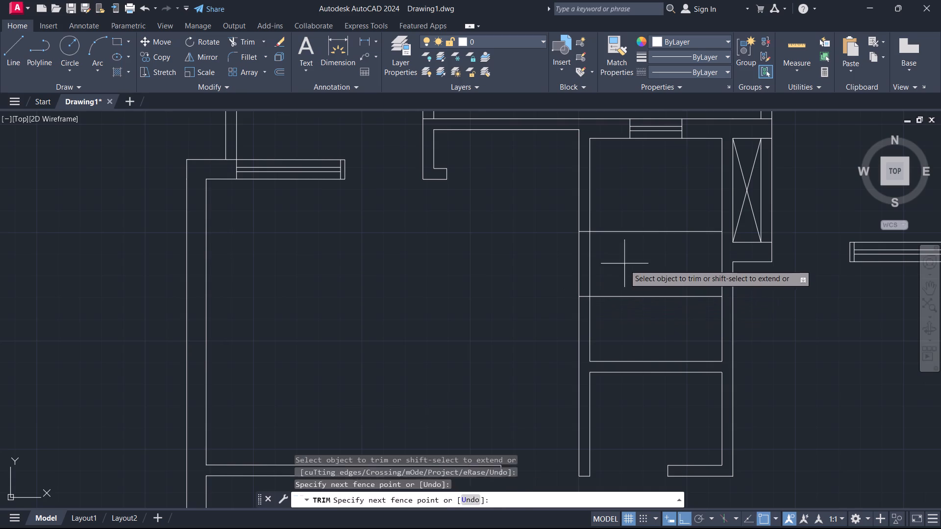
drag(623, 264, 606, 263)
click(538, 253)
click(693, 261)
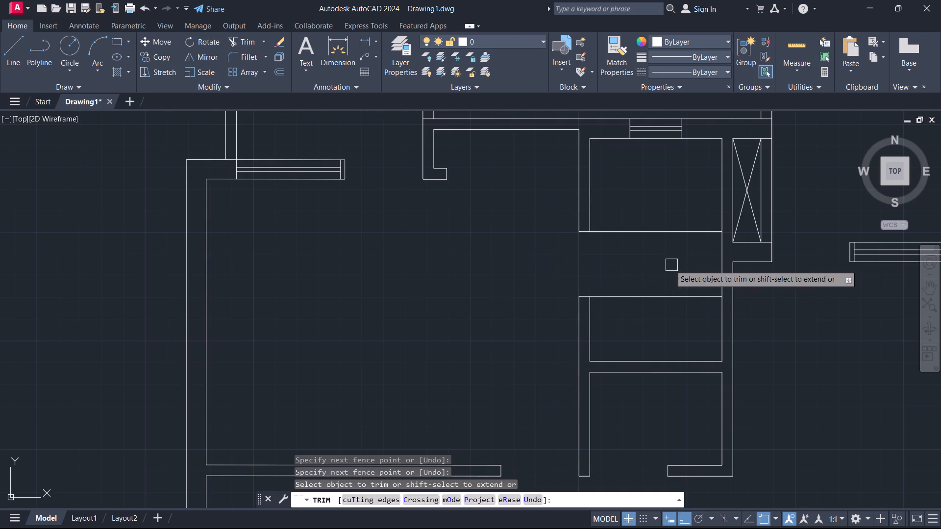
click(669, 265)
click(680, 219)
key(Escape)
Draw a horizontal closet-front line about 5'-1" long from the upper-left bedroom's short wall return to the small room's left wall.
scroll(680, 219, down, 2)
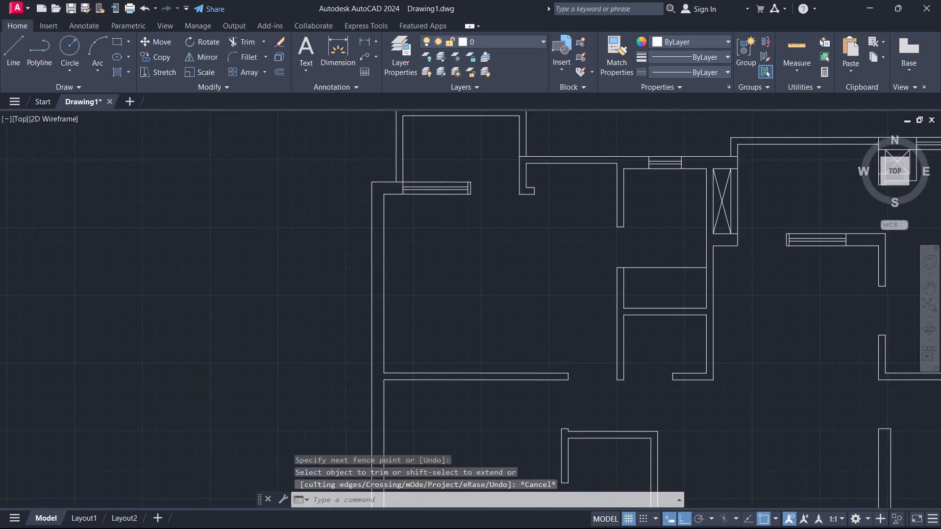
middle_click(689, 277)
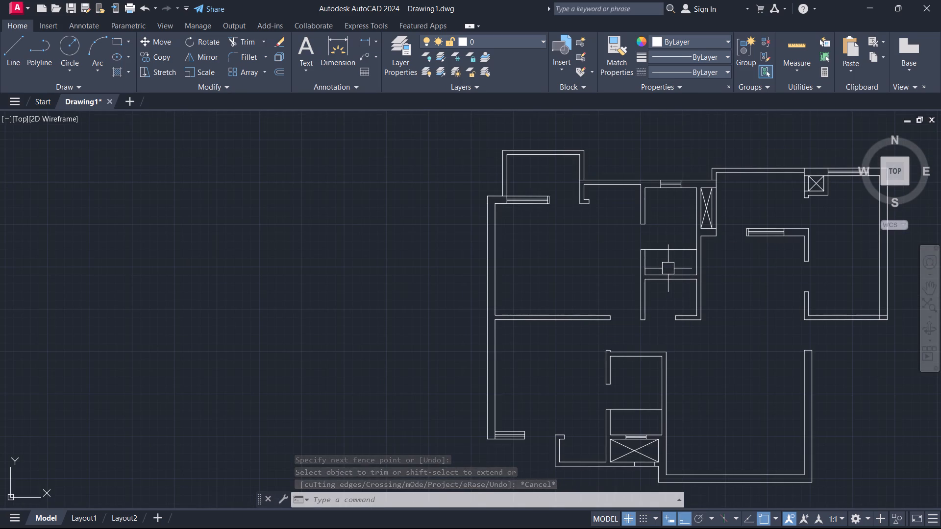
middle_drag(616, 261, 656, 299)
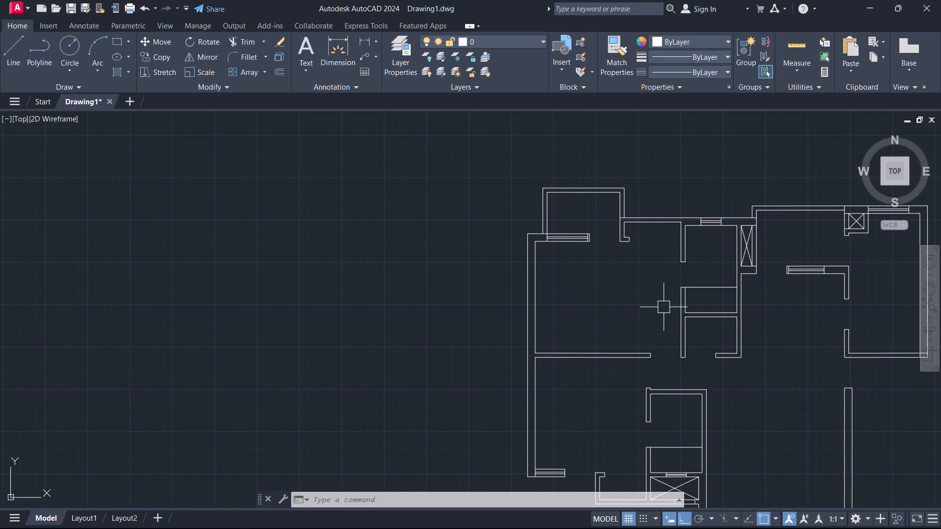
scroll(650, 295, up, 1)
text(l)
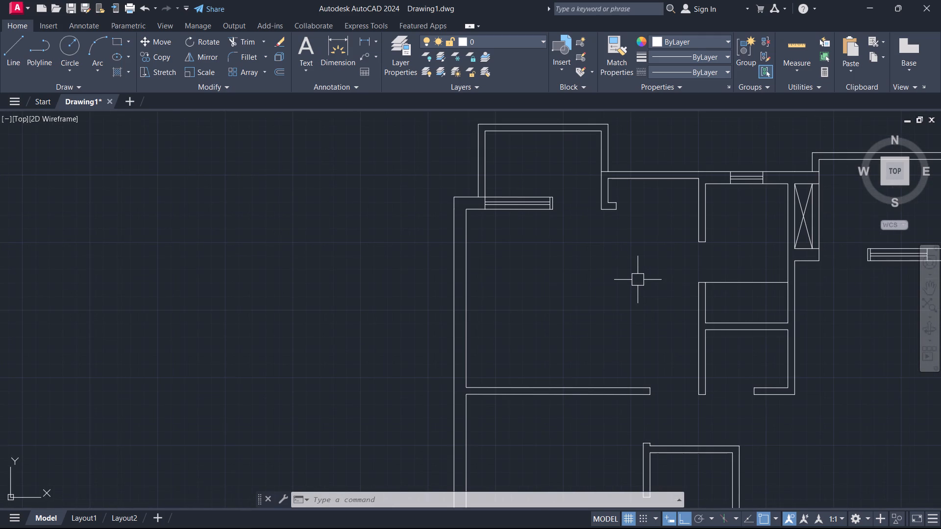
key(space)
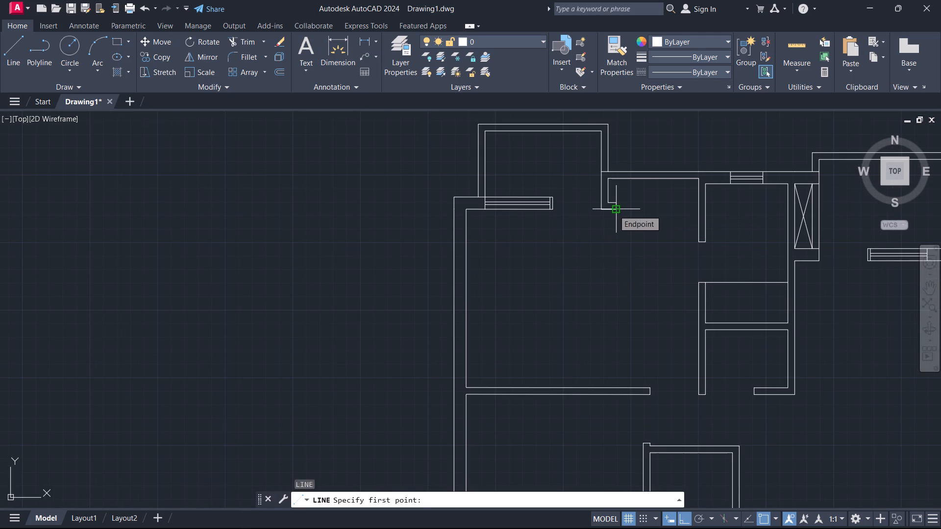
click(614, 210)
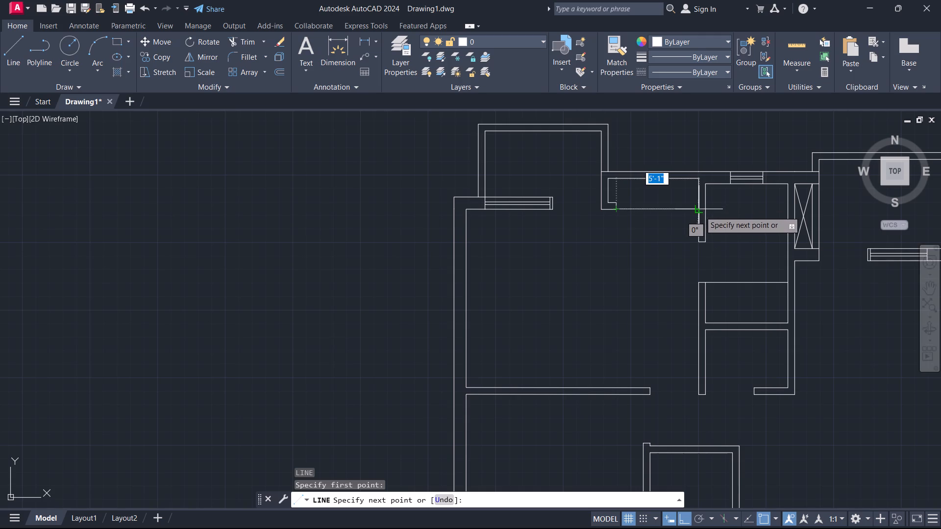
click(700, 211)
key(Escape)
Draw a horizontal closet-front line about 4' long from the lower bedroom's short wall return to the facing wall.
scroll(632, 286, down, 1)
middle_drag(605, 313, 594, 204)
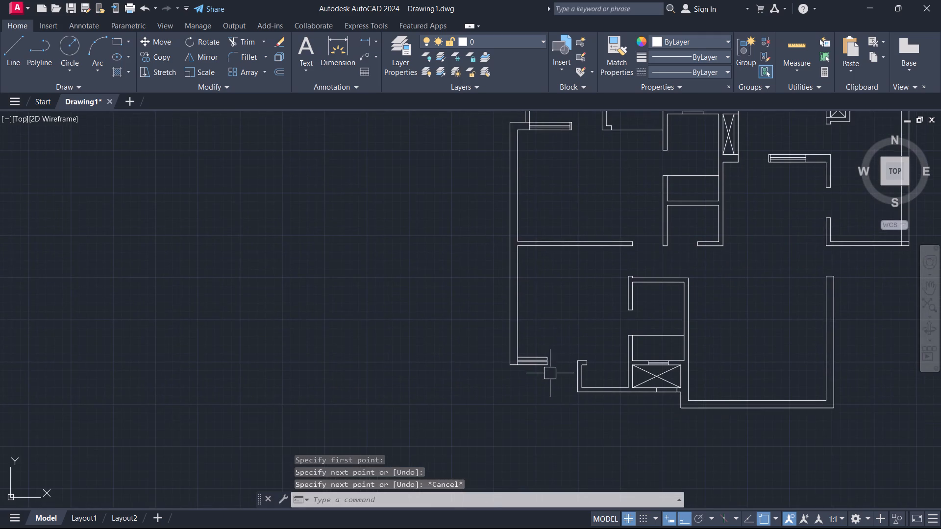
scroll(589, 370, up, 3)
key(space)
click(541, 360)
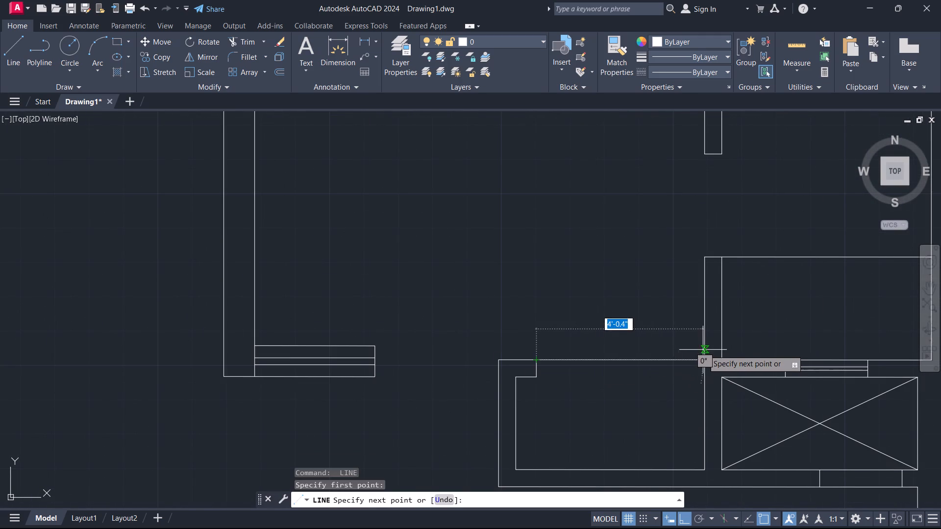
click(708, 359)
key(Escape)
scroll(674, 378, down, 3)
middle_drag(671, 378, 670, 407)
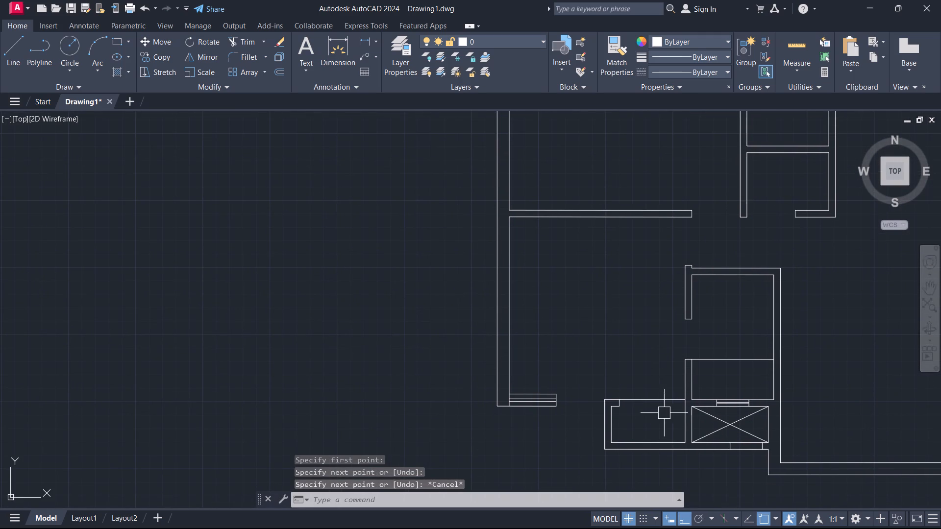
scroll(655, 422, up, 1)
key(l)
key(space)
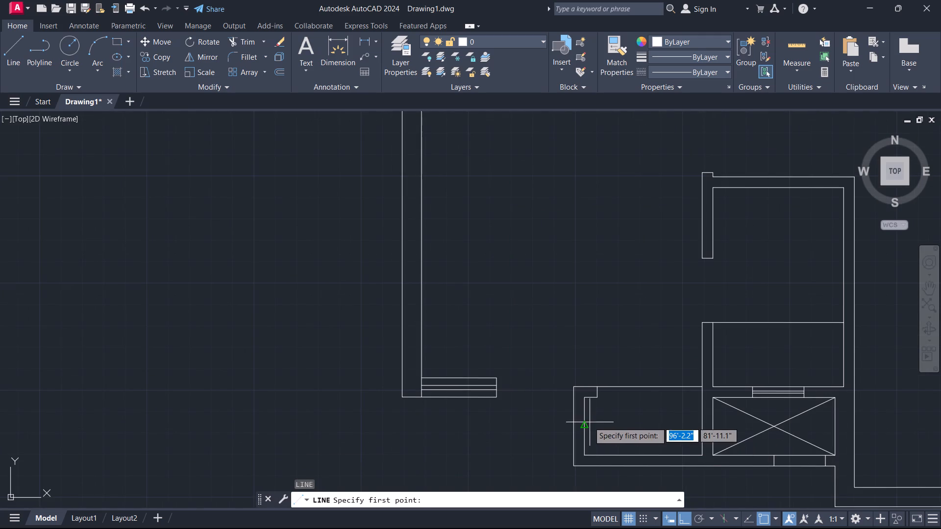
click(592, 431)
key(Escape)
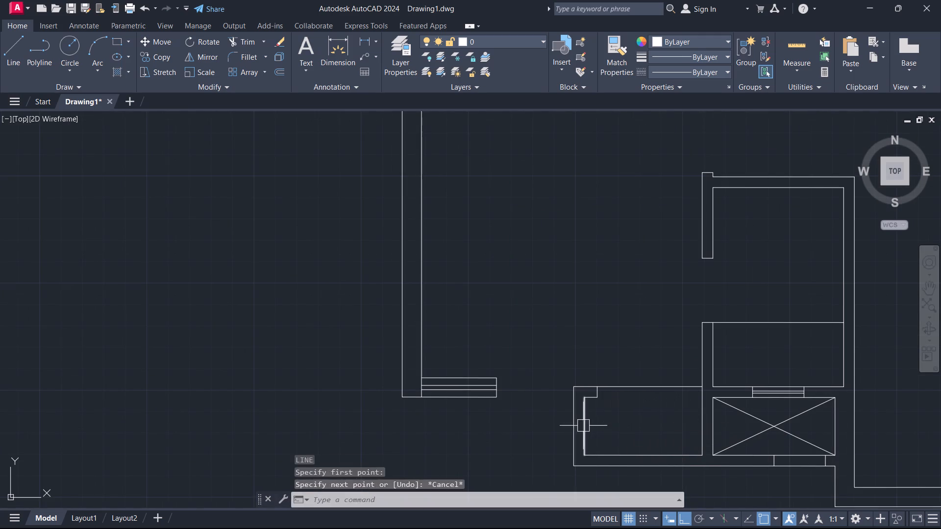
Draw a horizontal rod line across the lower bedroom's closet from the midpoint of its left inner wall line to the opposite wall.
key(space)
click(585, 425)
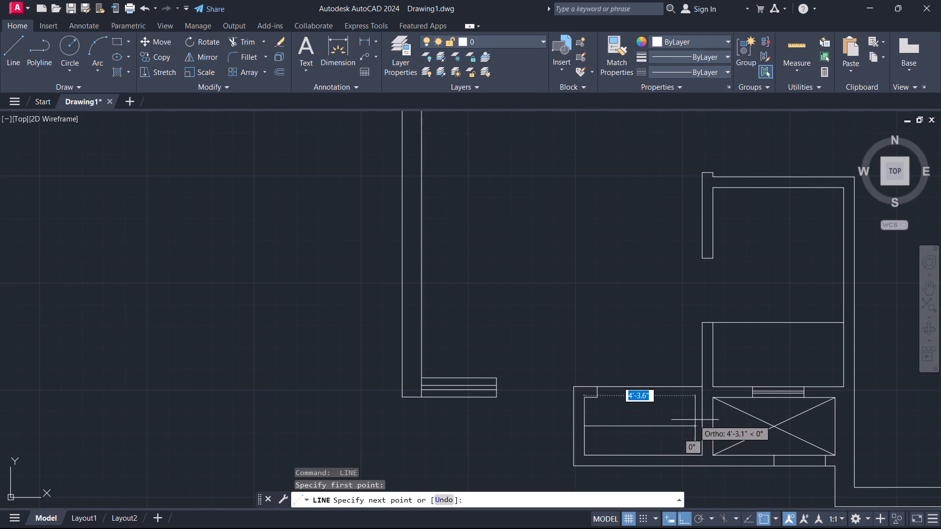
click(702, 423)
key(Escape)
Draw a vertical hanger line about 1'-5" long crossing the rod near the closet's left end.
scroll(646, 434, up, 1)
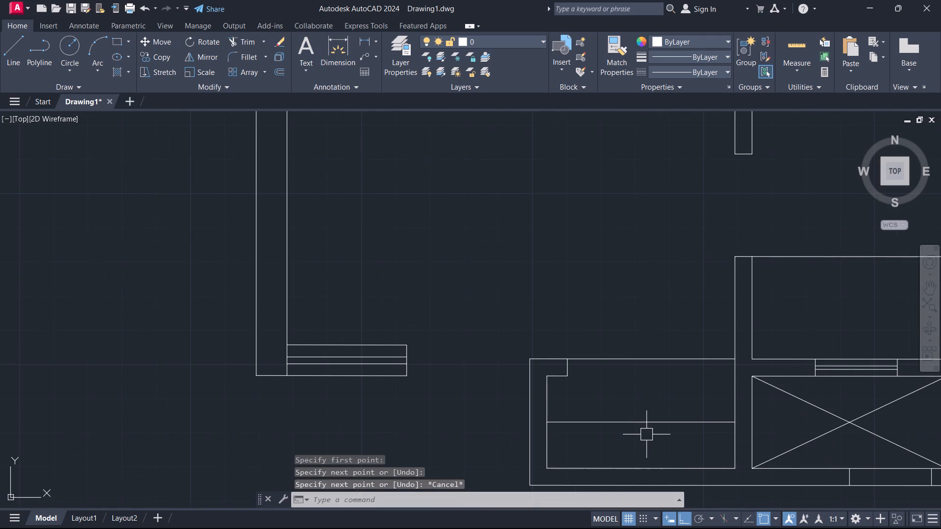
key(l)
key(space)
click(569, 393)
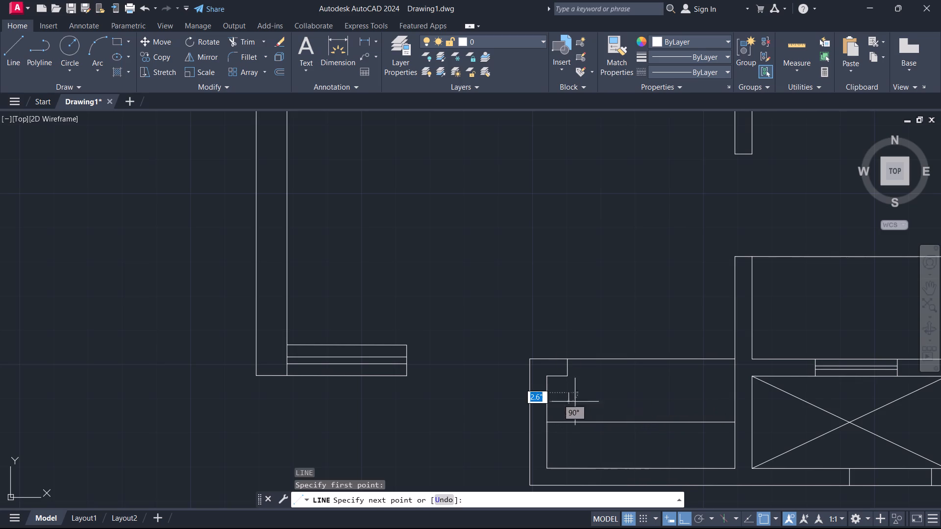
click(573, 451)
key(Escape)
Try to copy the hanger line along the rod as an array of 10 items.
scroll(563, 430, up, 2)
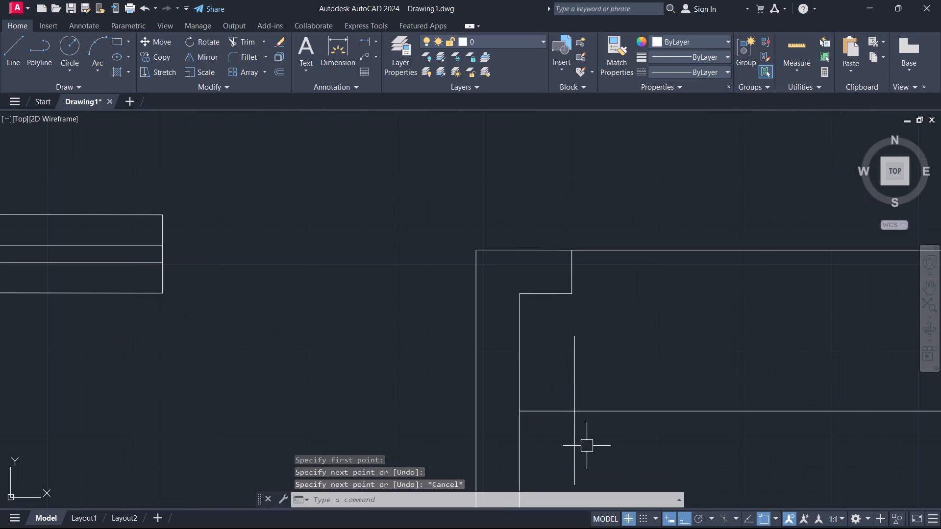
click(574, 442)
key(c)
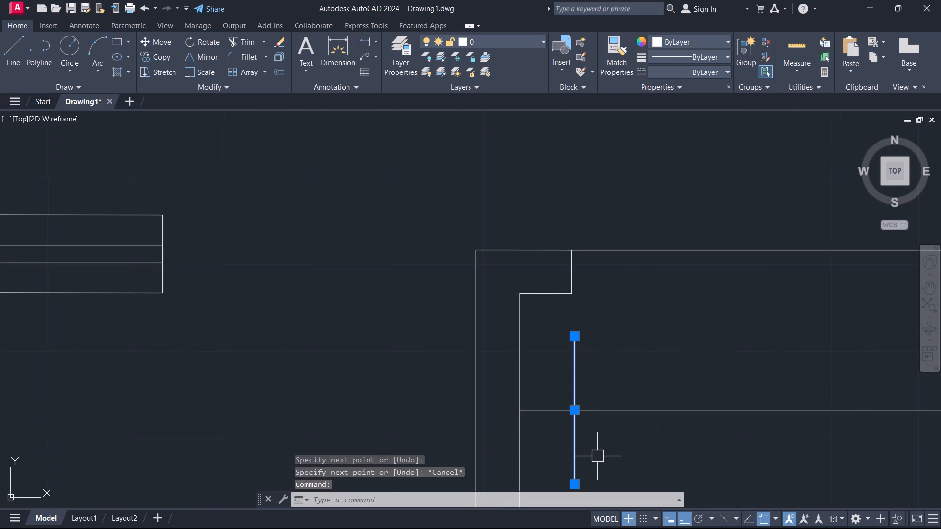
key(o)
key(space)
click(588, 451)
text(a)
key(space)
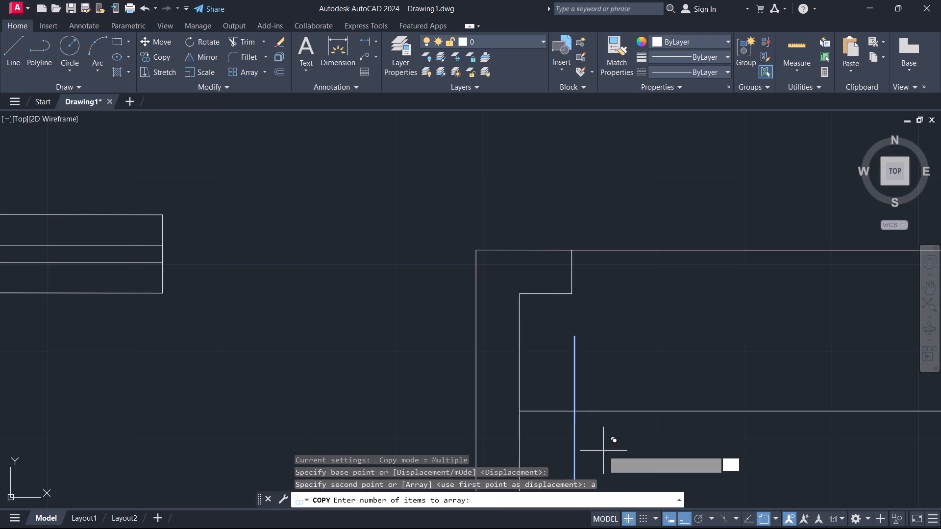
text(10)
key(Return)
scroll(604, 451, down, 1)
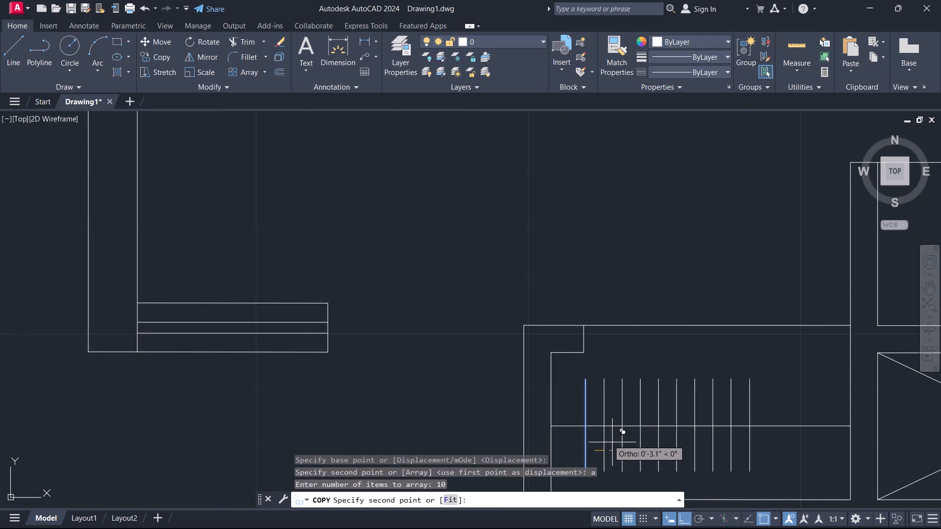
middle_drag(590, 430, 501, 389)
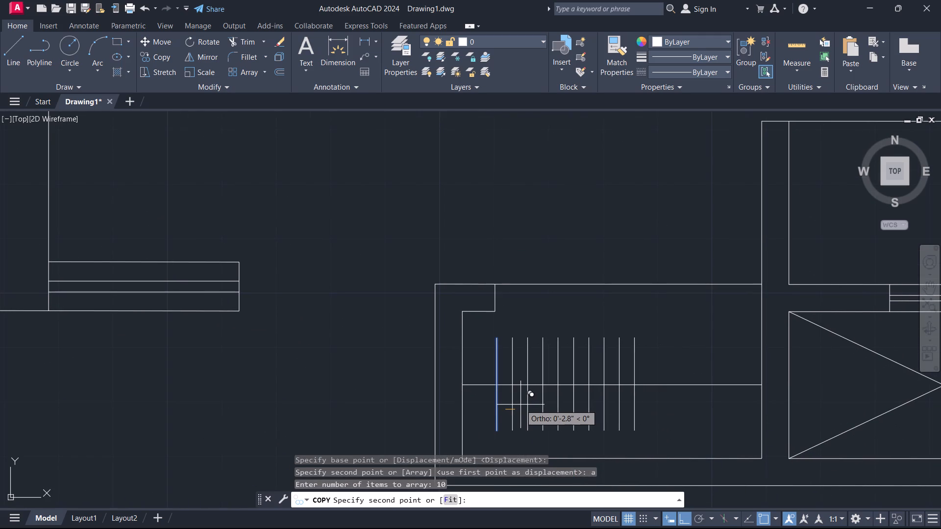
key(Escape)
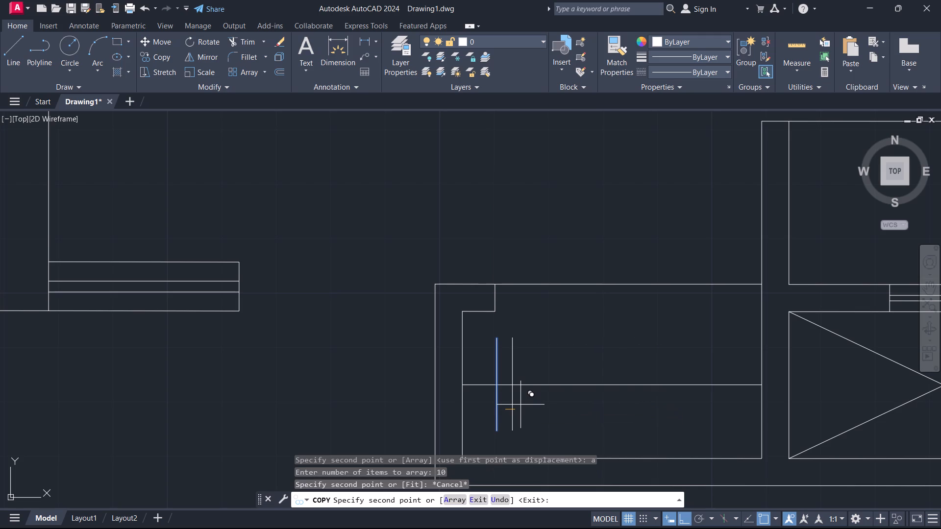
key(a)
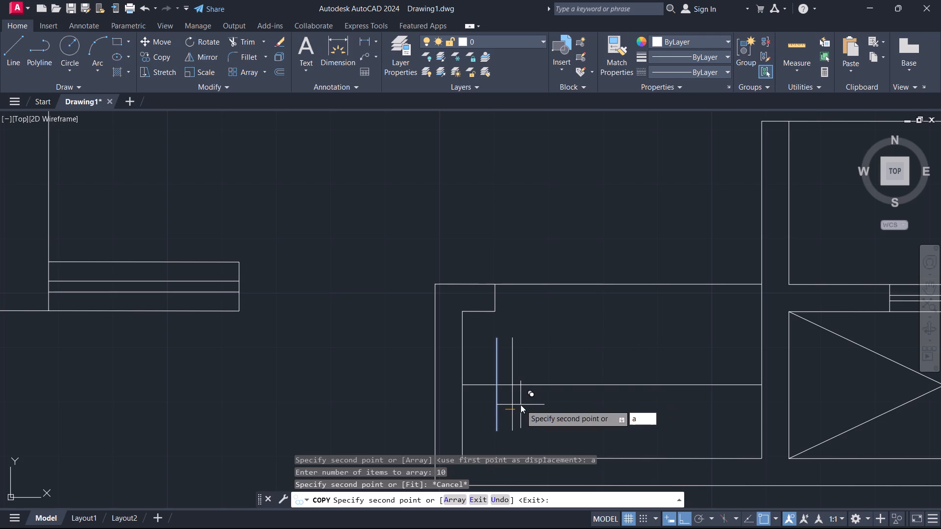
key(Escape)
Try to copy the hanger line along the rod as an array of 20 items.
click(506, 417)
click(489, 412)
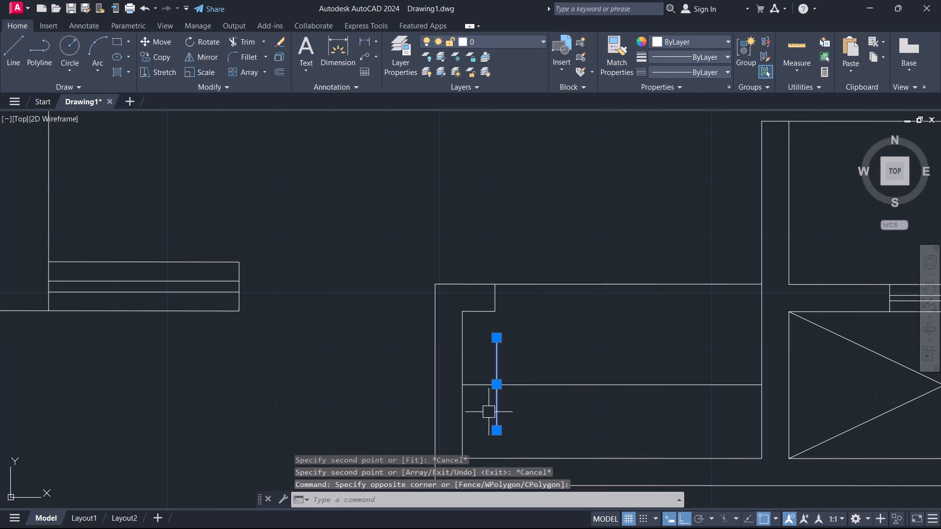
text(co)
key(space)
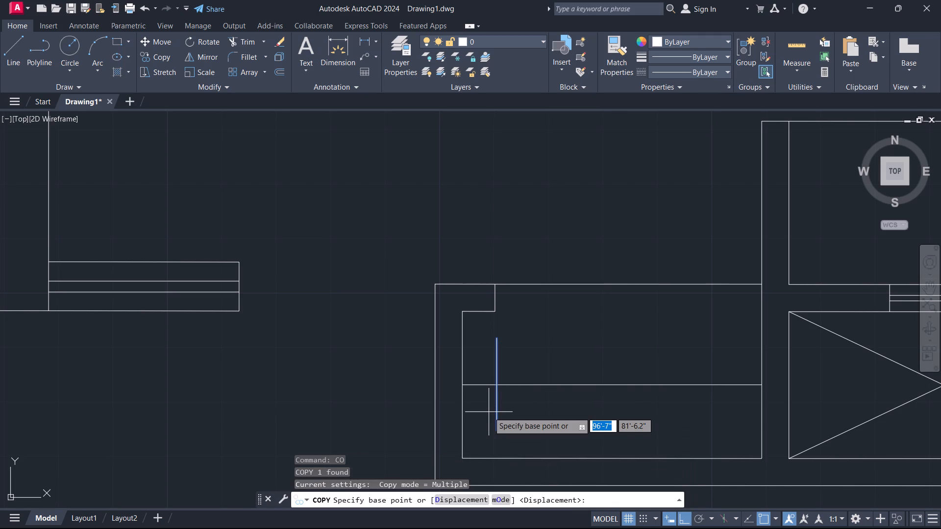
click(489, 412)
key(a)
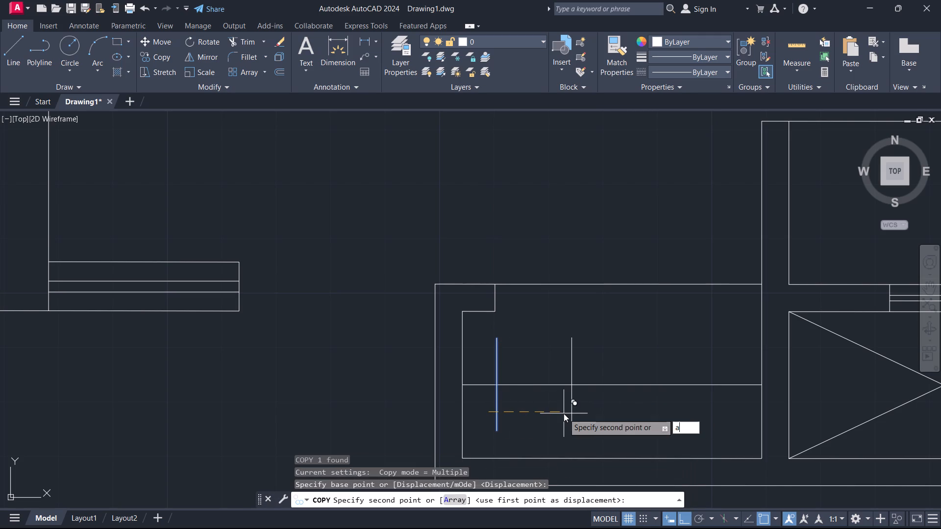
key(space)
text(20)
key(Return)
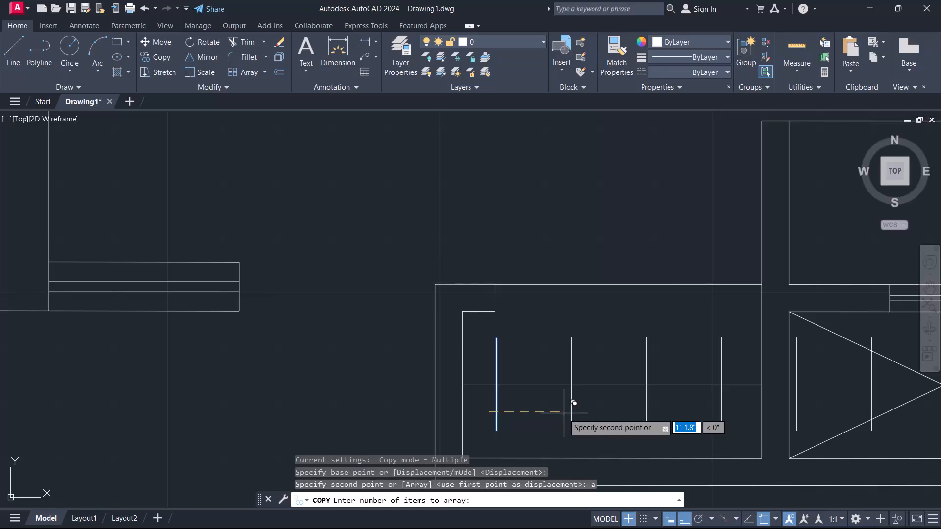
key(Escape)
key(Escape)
Move the vertical hanger line slightly left along the rod, closer to the closet's left inner wall.
click(503, 411)
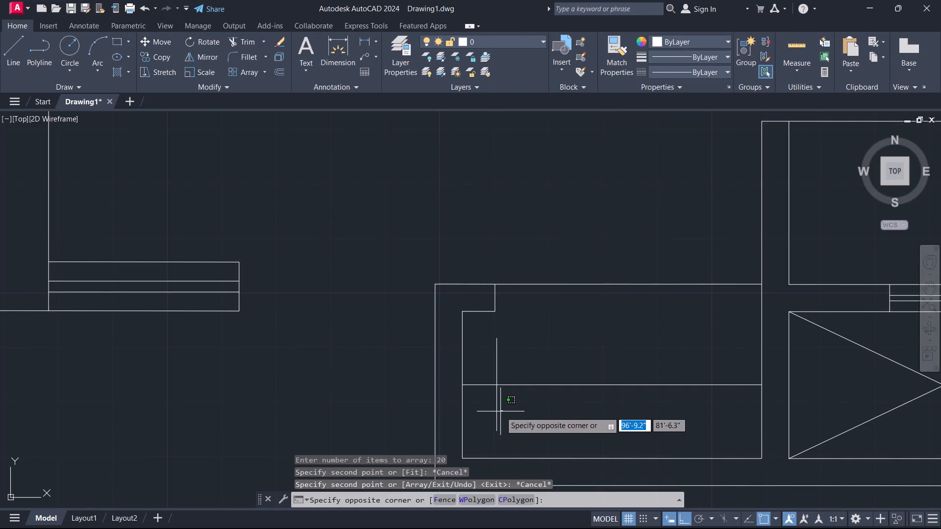
click(491, 407)
scroll(492, 407, up, 1)
text(m)
key(space)
click(519, 419)
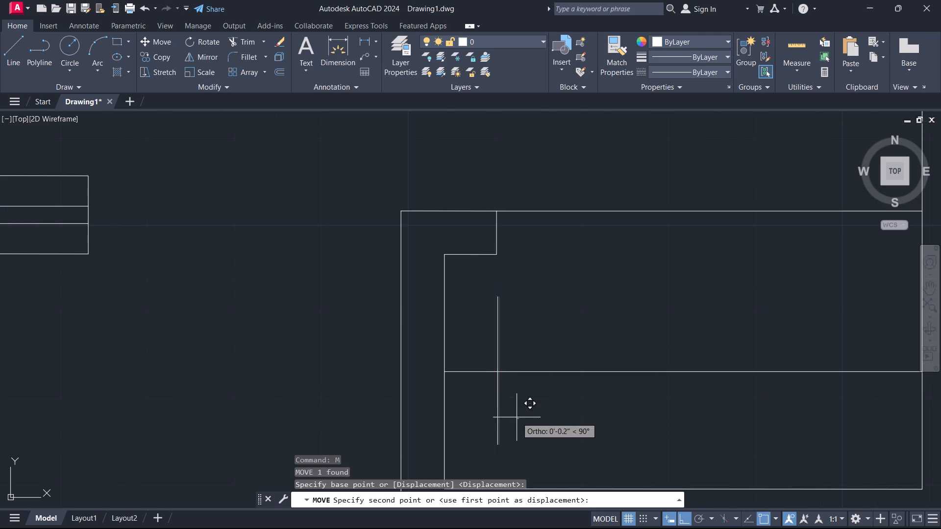
click(504, 413)
key(Escape)
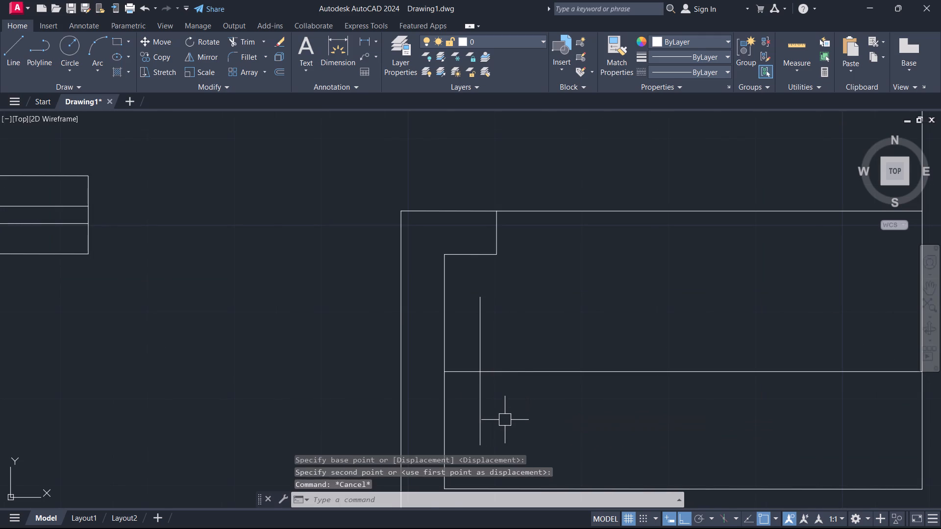
Copy the hanger line along the rod as an array of 15 items spaced about 3.3" apart.
drag(501, 416, 495, 413)
click(475, 409)
text(co)
key(space)
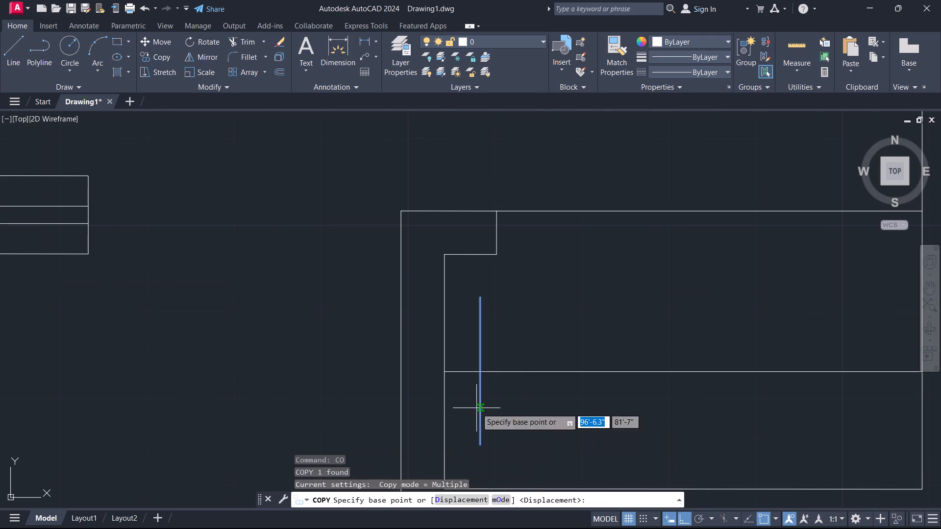
drag(476, 408, 491, 413)
key(a)
key(space)
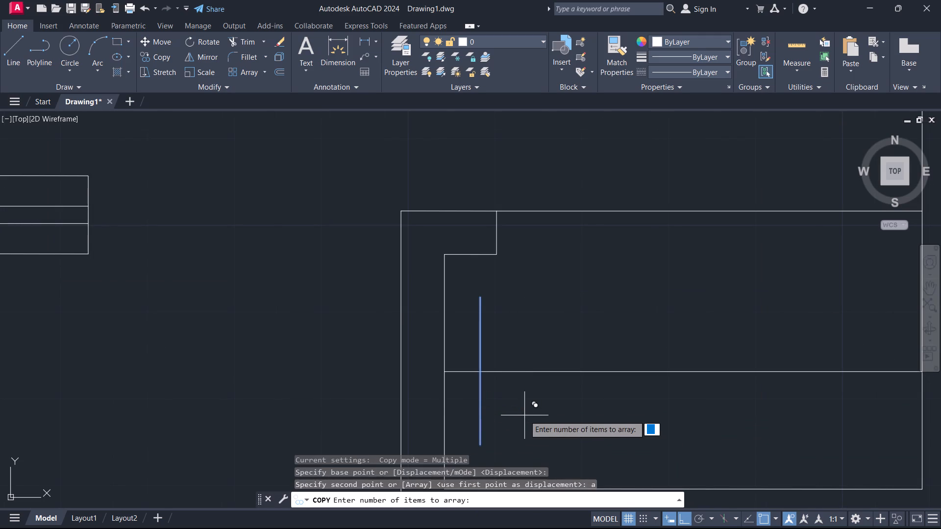
key(1)
key(5)
key(Return)
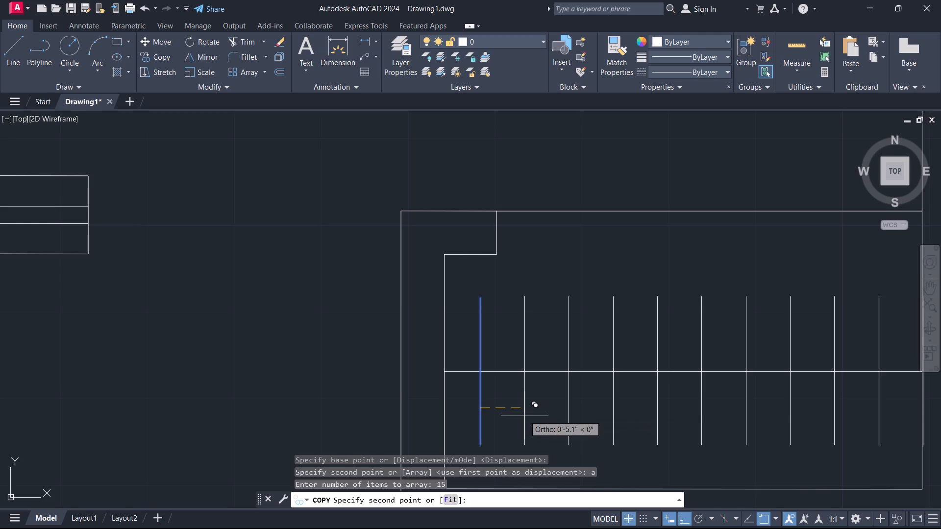
scroll(521, 415, down, 1)
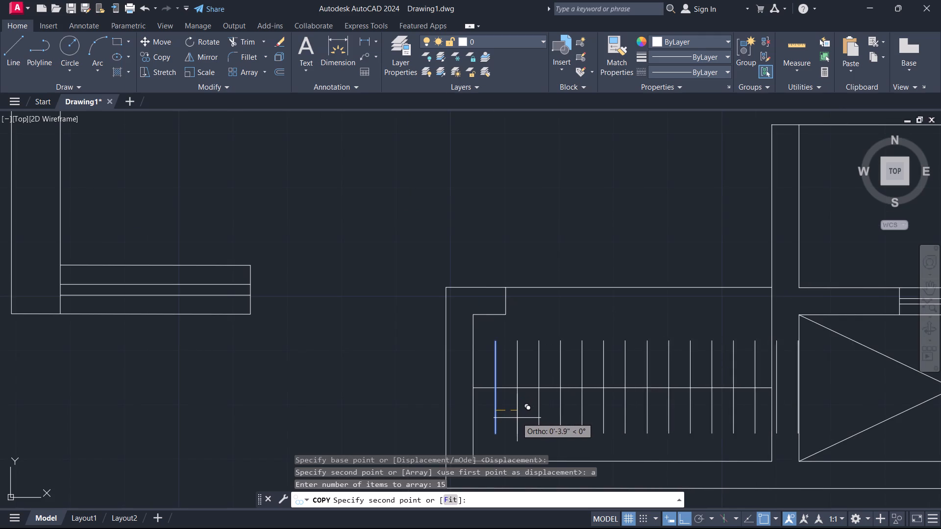
click(514, 416)
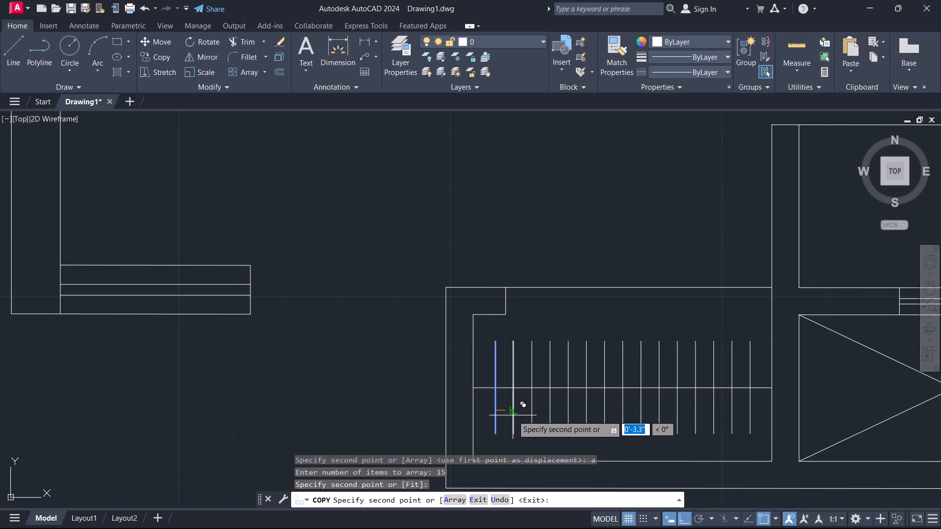
key(Escape)
With Ortho off, rotate the eleventh hanger from the closet's left end about its midpoint to an angle of about 348°.
scroll(549, 403, down, 2)
scroll(582, 401, up, 3)
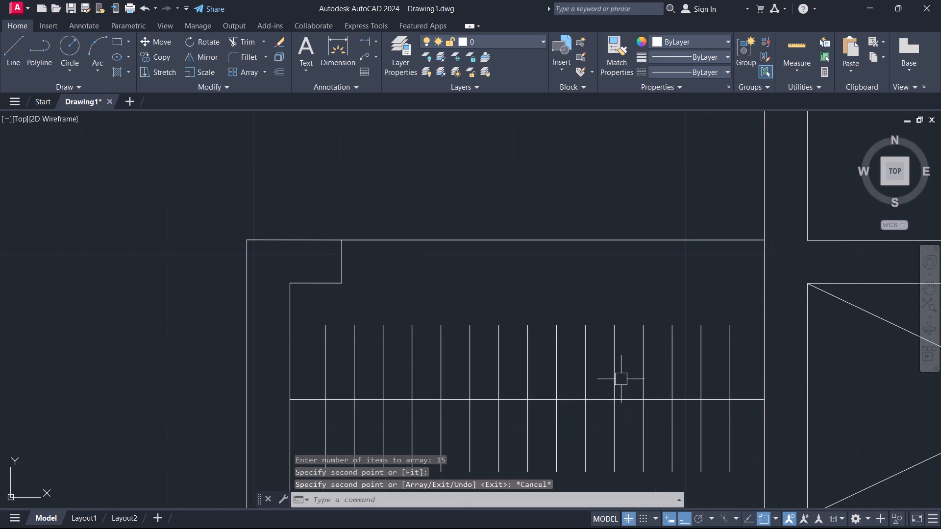
click(618, 377)
key(r)
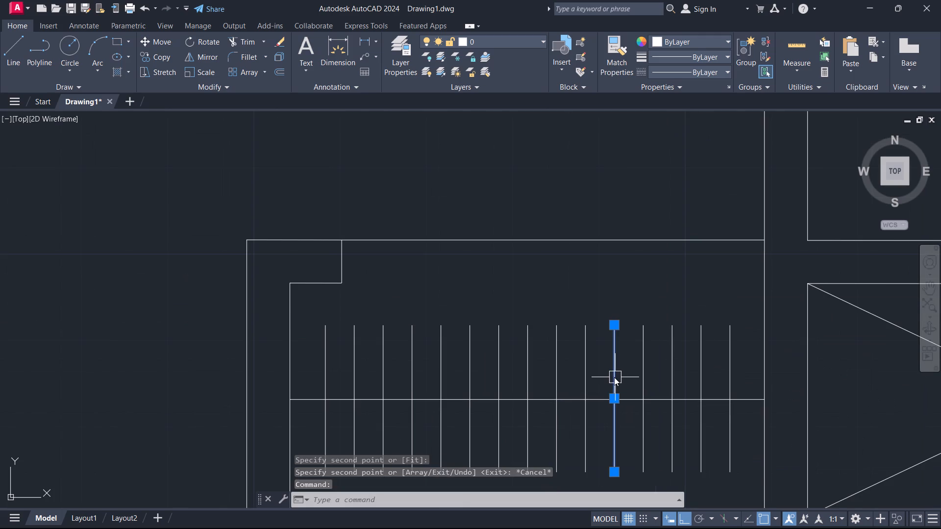
text(o)
key(space)
key(F8)
scroll(616, 399, up, 1)
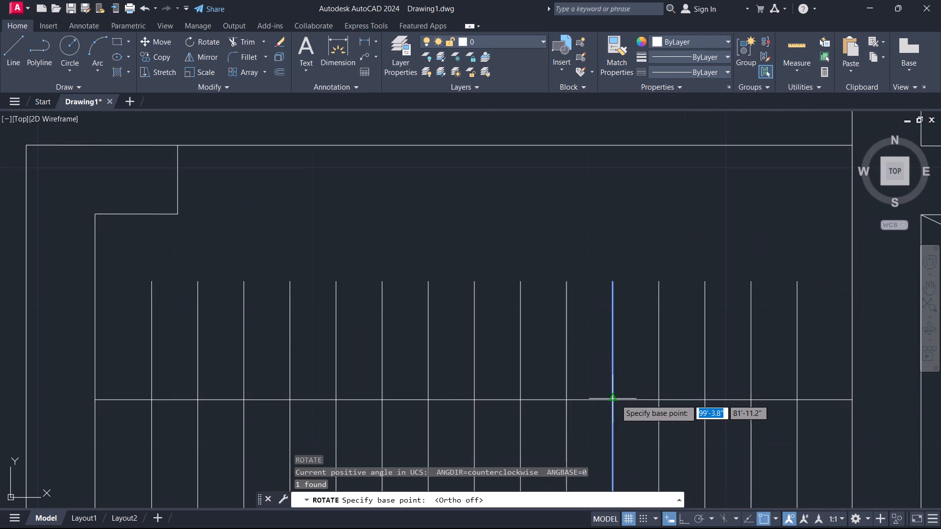
click(616, 399)
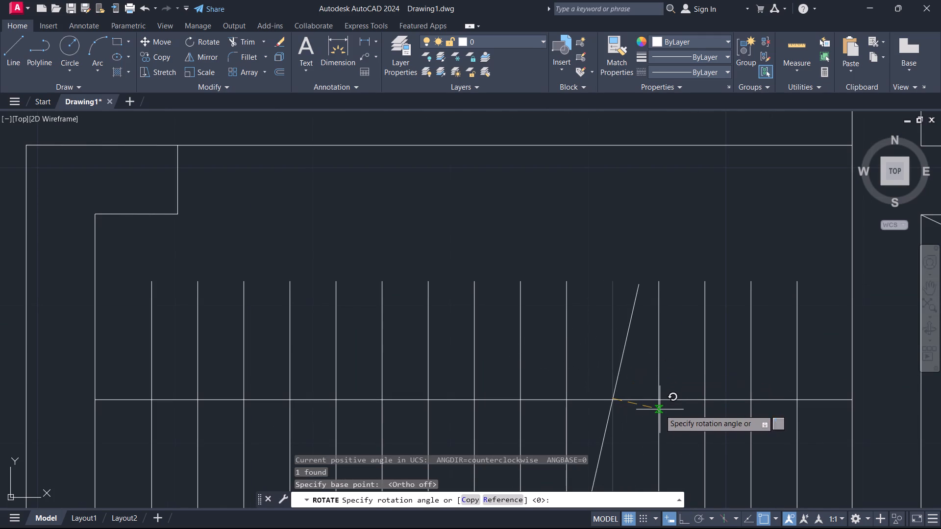
click(660, 409)
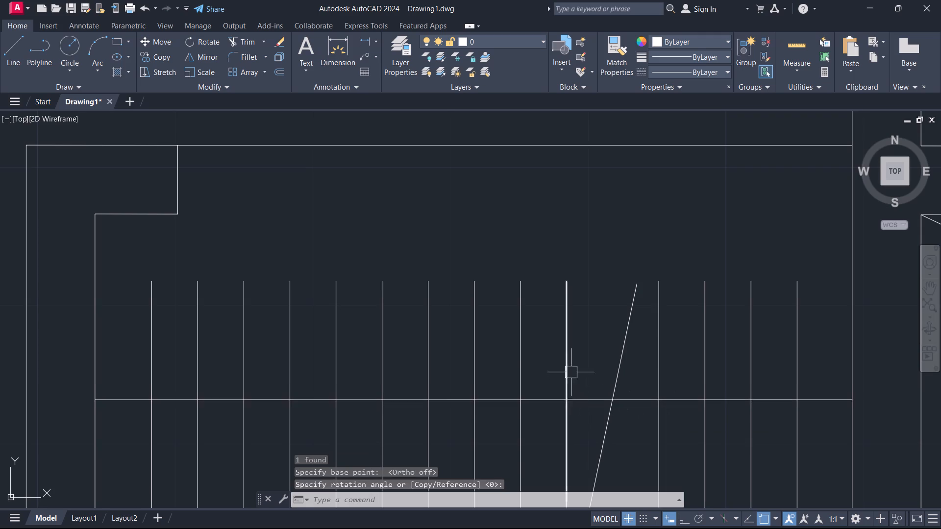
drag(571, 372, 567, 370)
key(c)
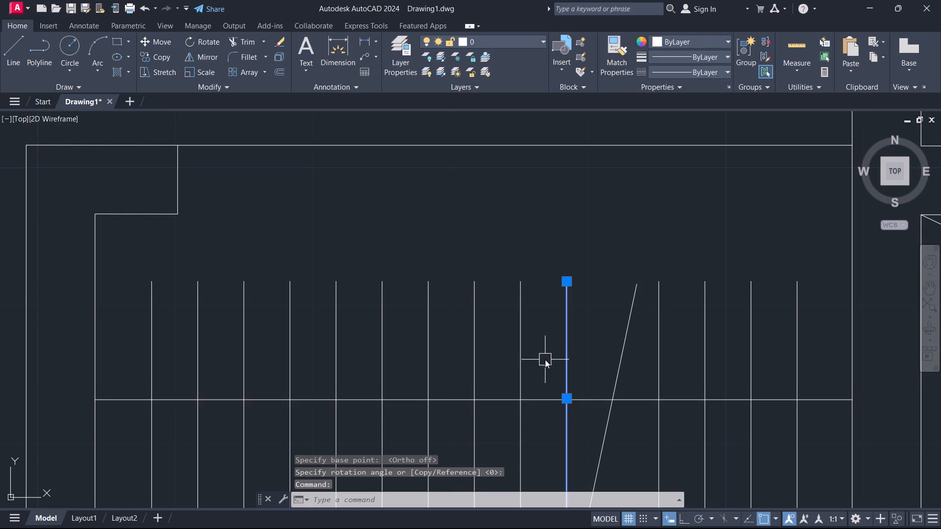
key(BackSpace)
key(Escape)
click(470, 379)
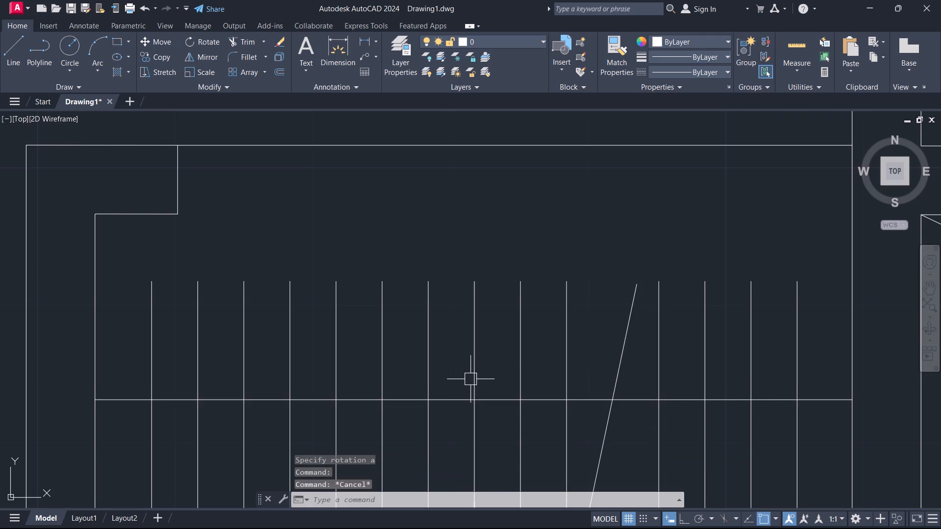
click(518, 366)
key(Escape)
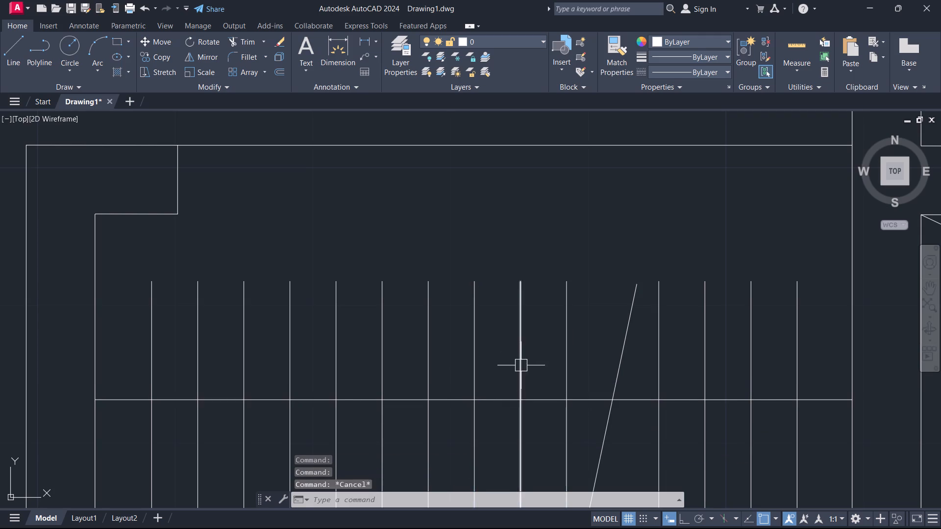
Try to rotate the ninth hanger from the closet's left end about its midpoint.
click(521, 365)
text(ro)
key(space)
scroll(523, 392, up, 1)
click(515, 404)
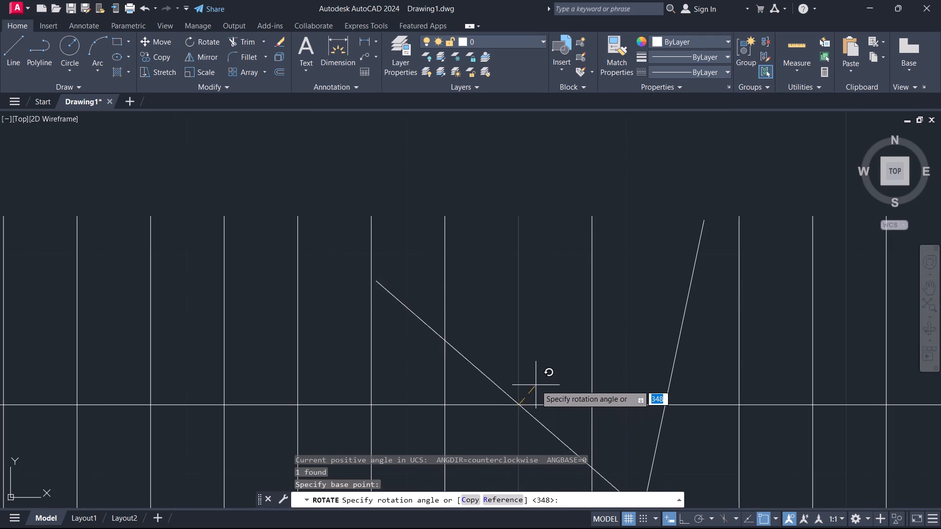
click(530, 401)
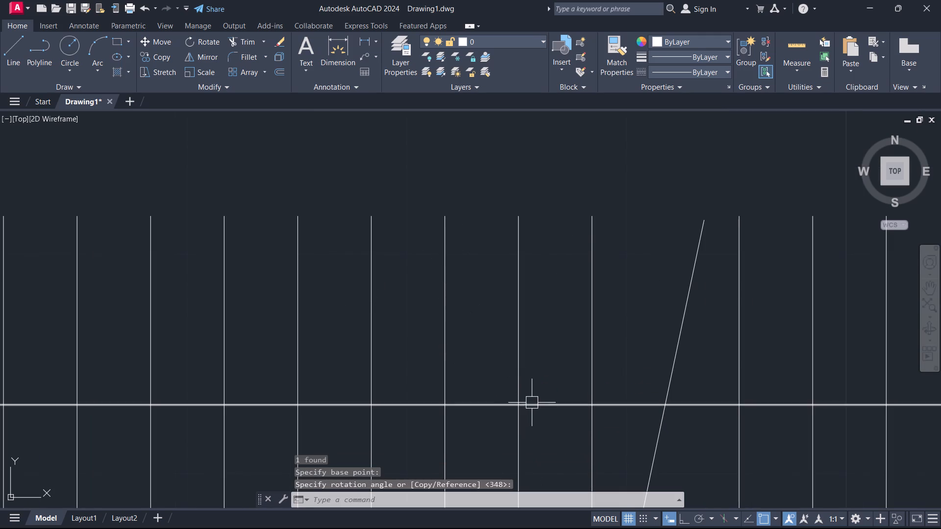
Rotate the ninth hanger from the closet's left end about 6° counterclockwise around its midpoint.
click(518, 375)
key(r)
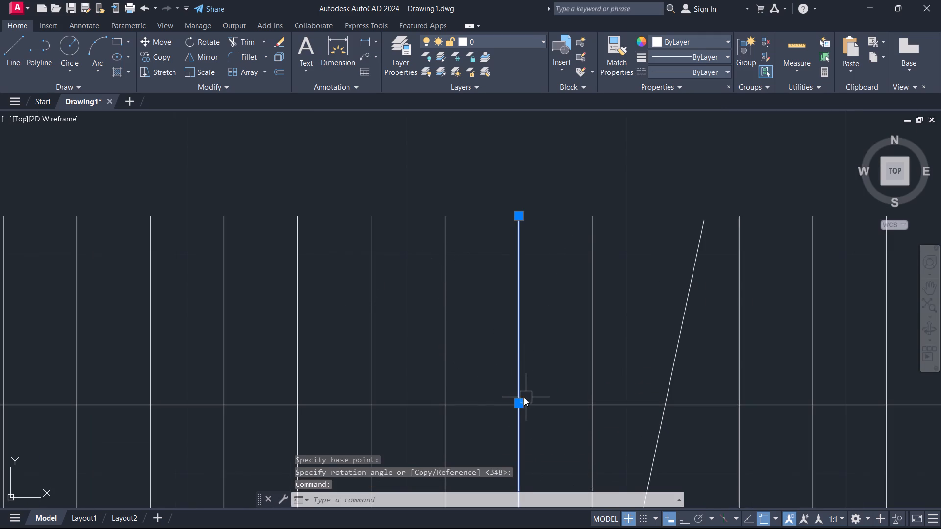
key(o)
key(space)
click(520, 402)
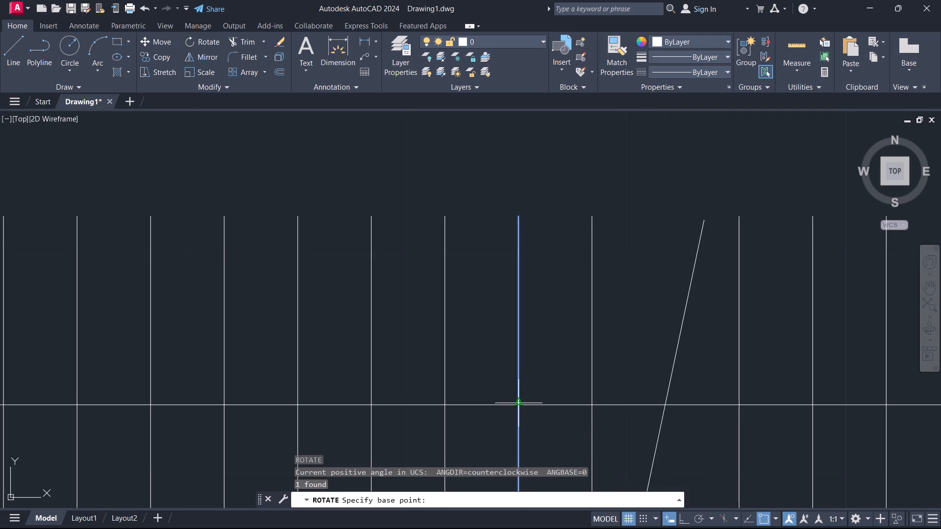
click(587, 396)
Rotate the eighth hanger from the closet's left end around its midpoint by about 178°, giving it a slight tilt.
scroll(551, 394, down, 2)
scroll(614, 403, up, 1)
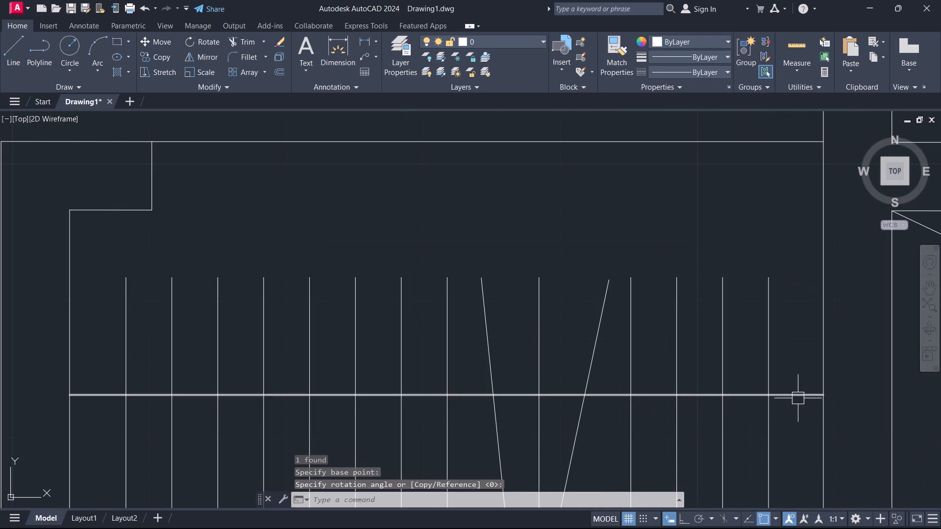
middle_drag(547, 372, 734, 366)
click(646, 358)
click(629, 348)
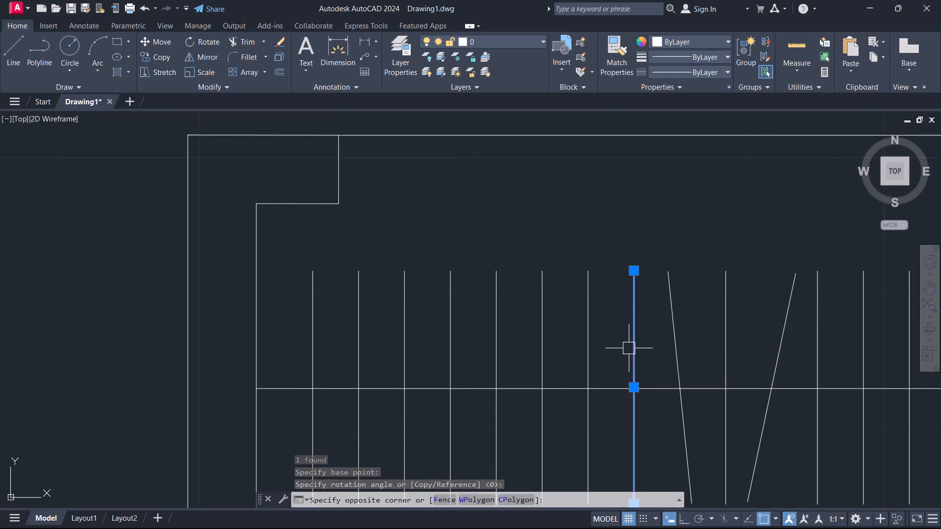
key(c)
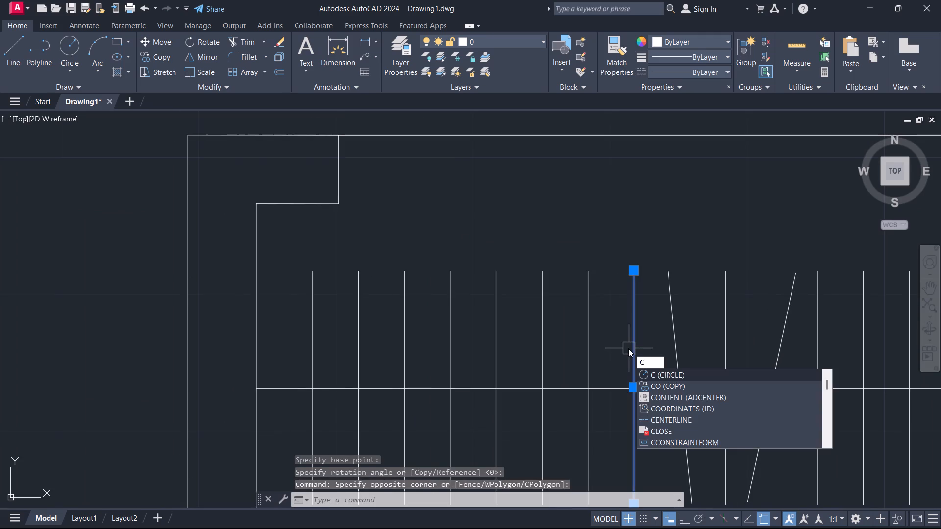
key(BackSpace)
text(ro)
key(space)
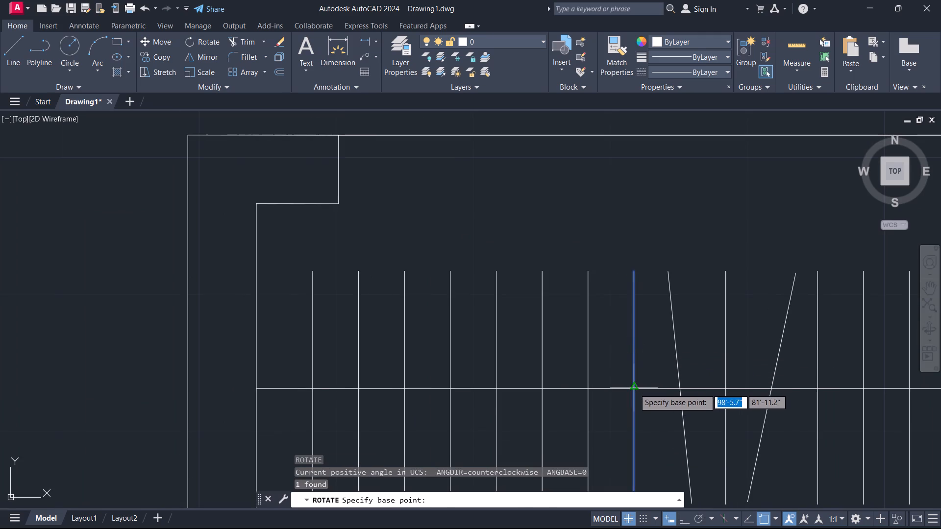
click(633, 389)
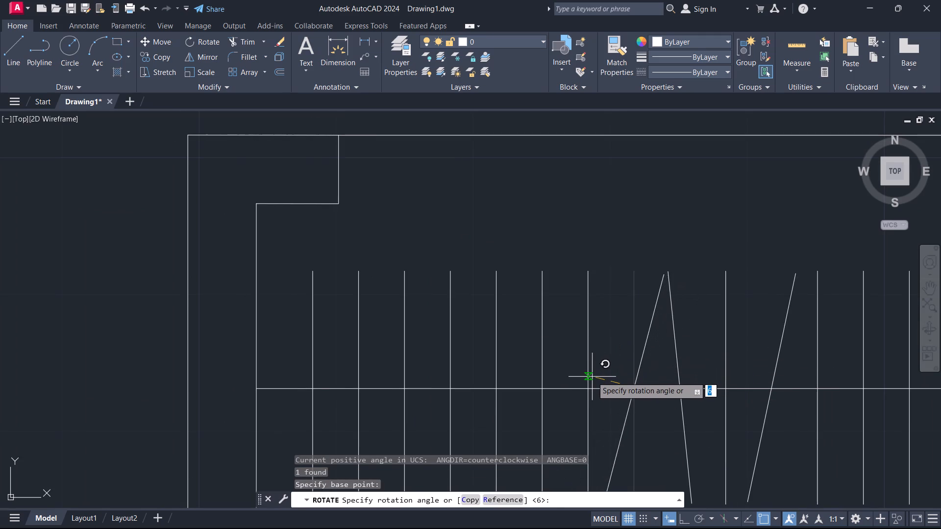
scroll(591, 383, up, 4)
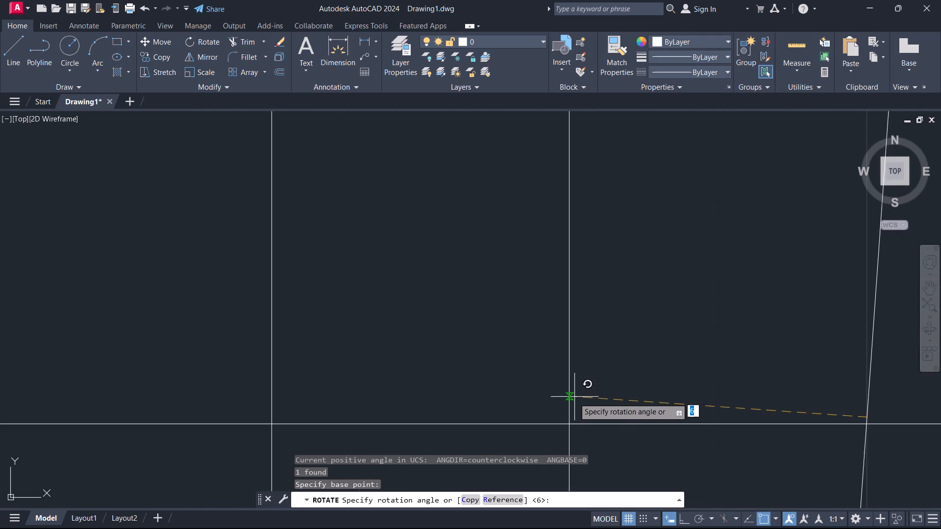
click(568, 405)
Rotate the seventh hanger from the closet's left end slightly counterclockwise around its midpoint on the rod.
scroll(490, 402, down, 4)
scroll(565, 366, down, 3)
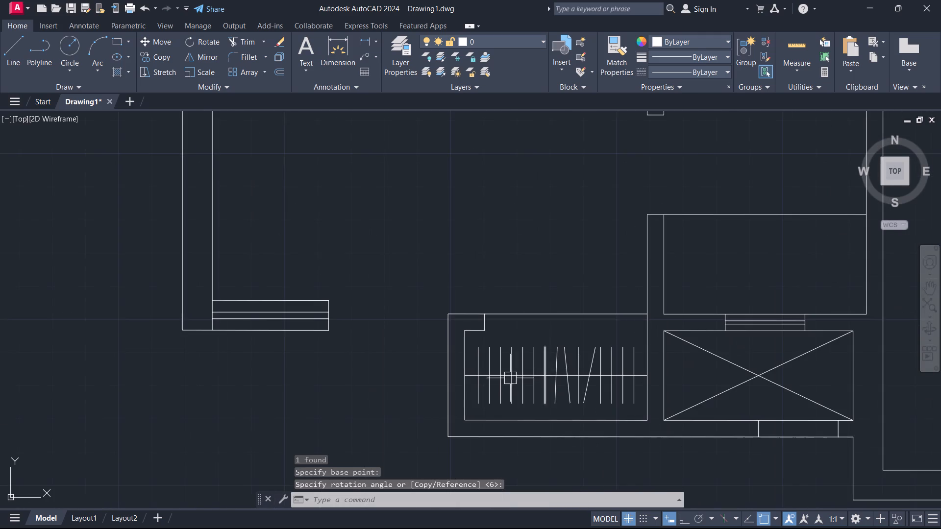
scroll(511, 380, up, 2)
scroll(570, 378, up, 3)
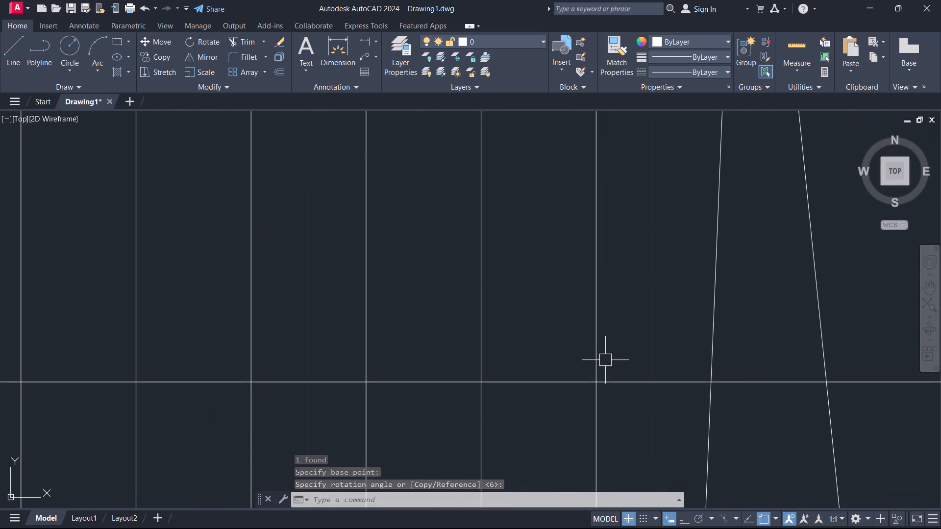
click(606, 358)
click(583, 341)
key(c)
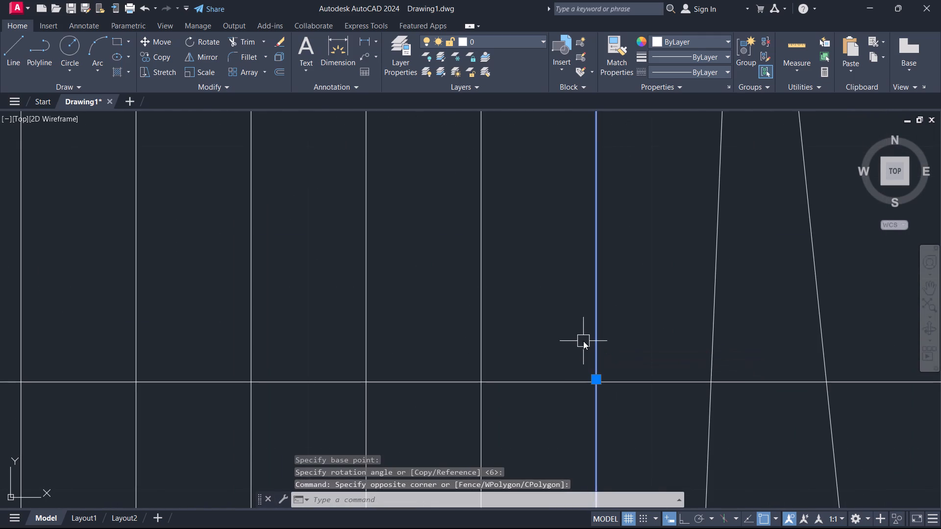
key(BackSpace)
text(ro)
key(space)
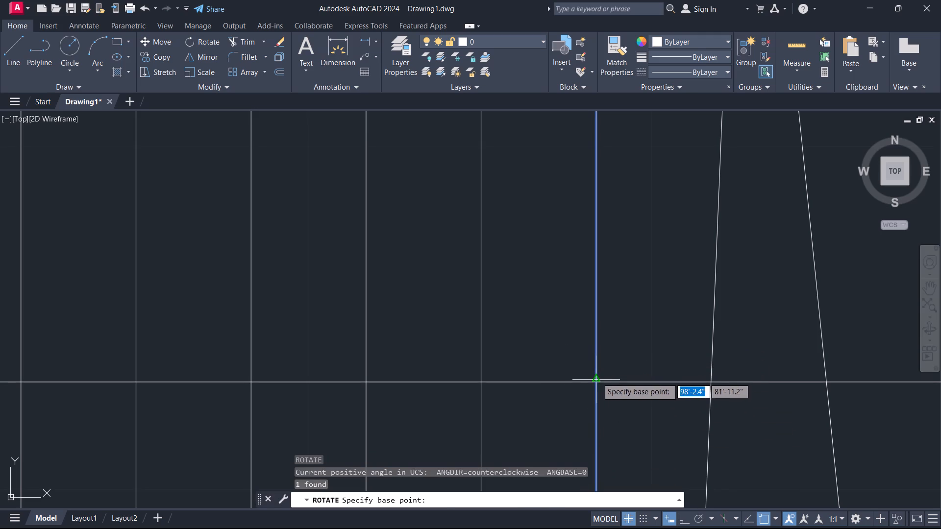
click(597, 378)
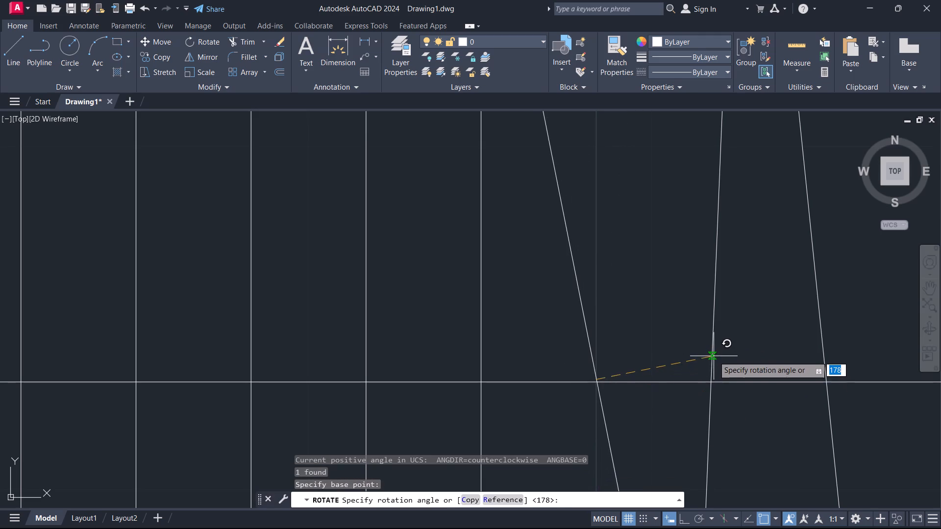
click(718, 363)
Rotate the fifth hanger from the closet's left end 8° counterclockwise around its midpoint on the rod.
scroll(681, 369, down, 3)
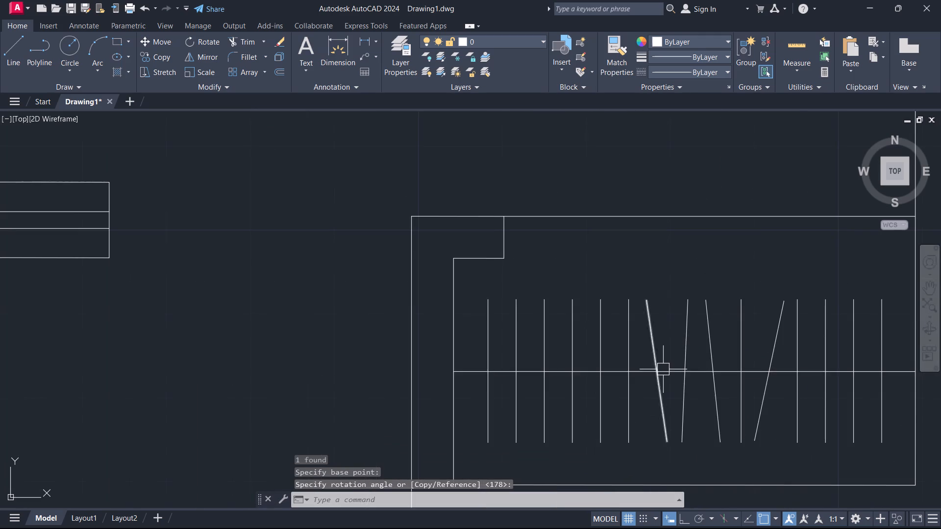
middle_drag(666, 373, 752, 411)
scroll(707, 403, up, 2)
click(667, 370)
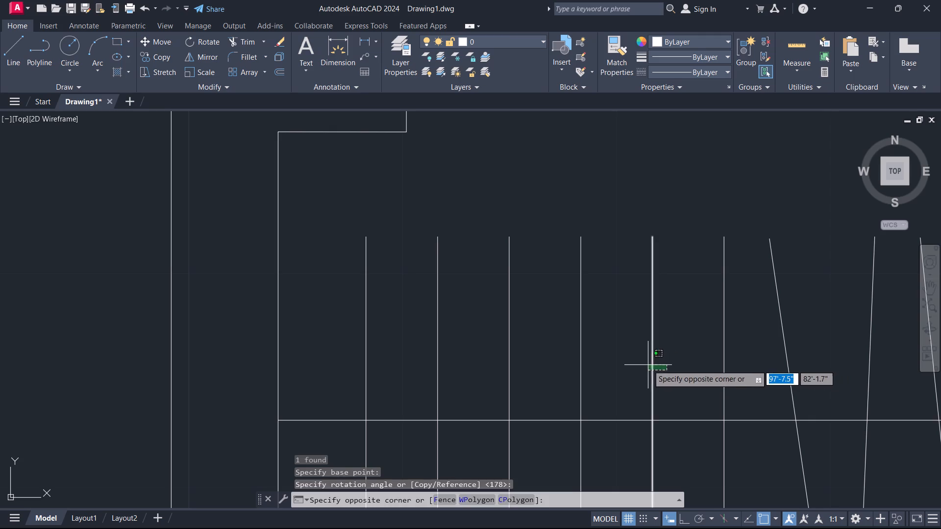
click(648, 365)
key(space)
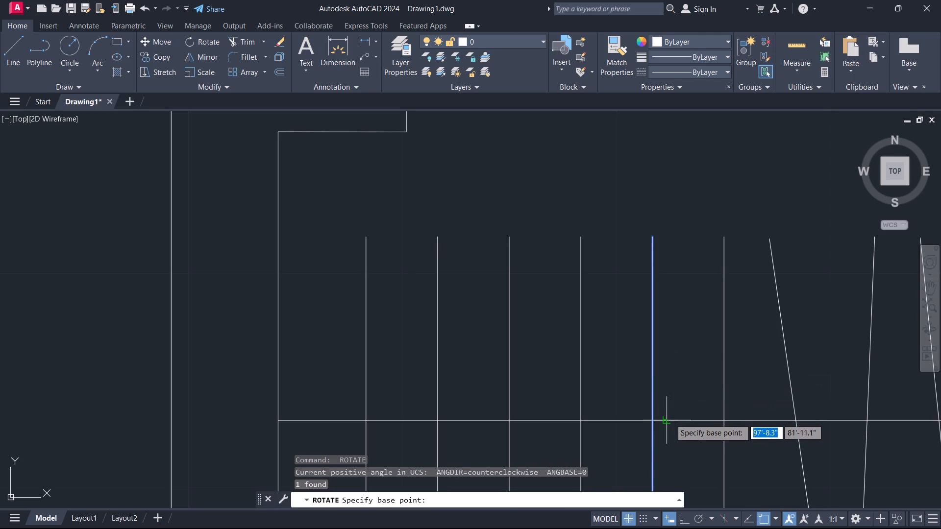
click(650, 422)
key(space)
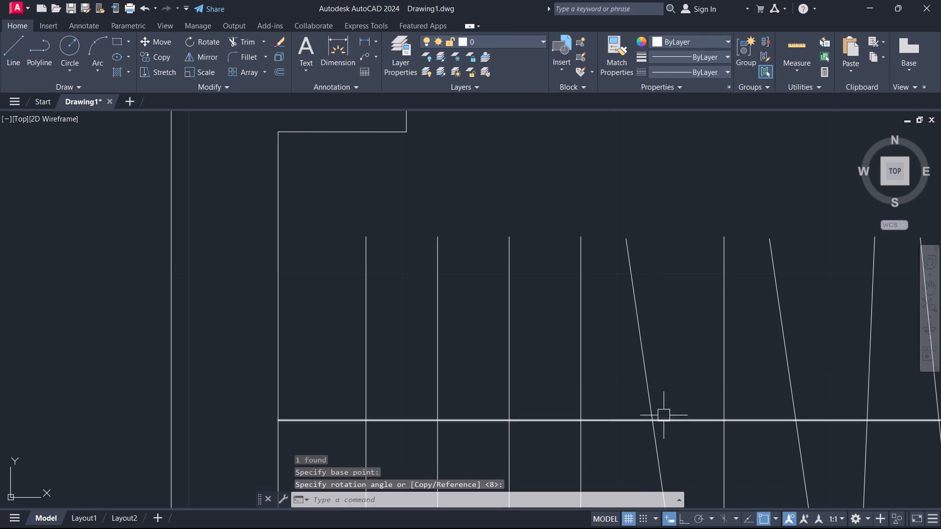
Rotate the fourth hanger from the closet's left end about 8° clockwise around its midpoint on the rod.
scroll(641, 387, down, 2)
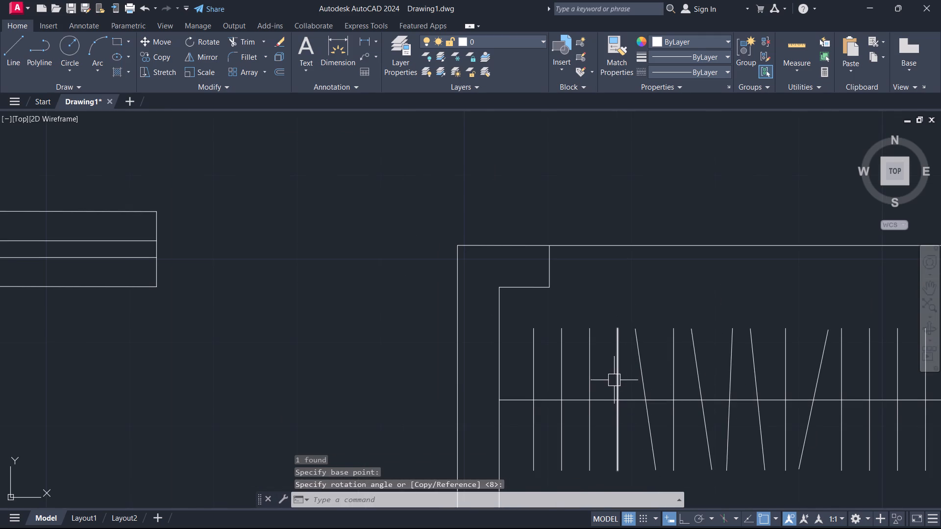
click(614, 380)
key(space)
click(616, 395)
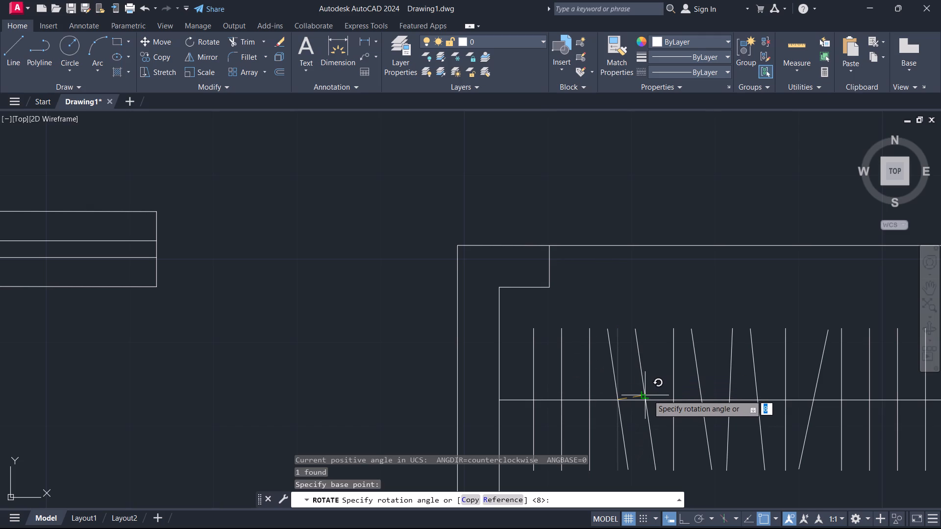
scroll(643, 409, up, 2)
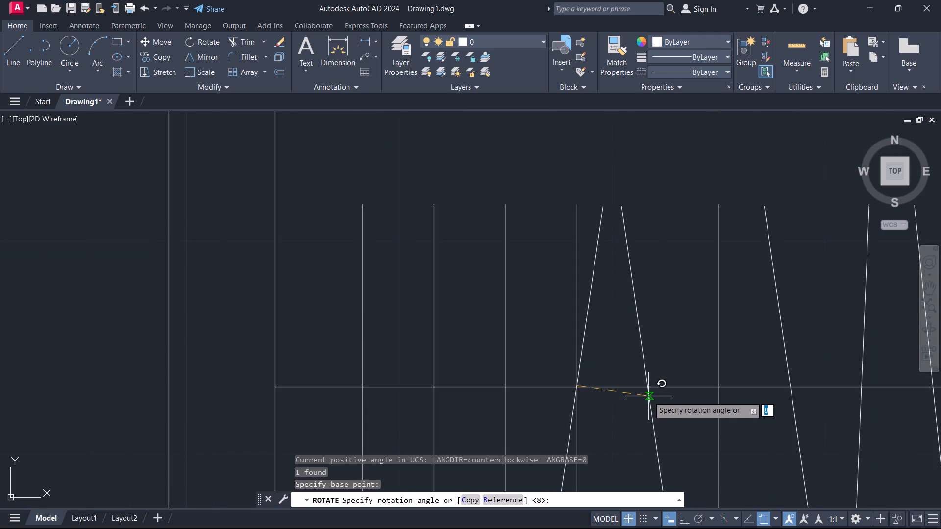
click(648, 396)
Rotate the third hanger from the closet's left end by about 188° around its midpoint on the rod.
scroll(555, 376, down, 4)
scroll(538, 375, up, 2)
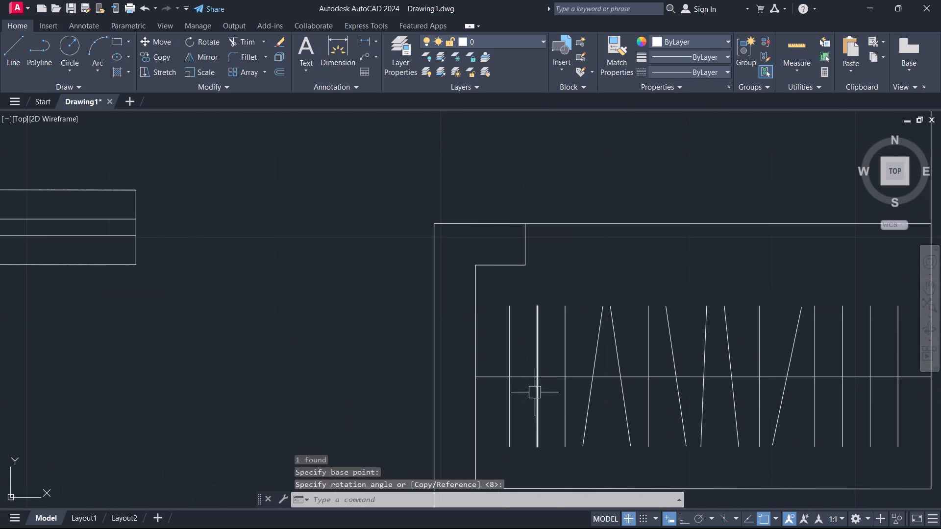
scroll(591, 362, up, 1)
click(568, 365)
click(545, 359)
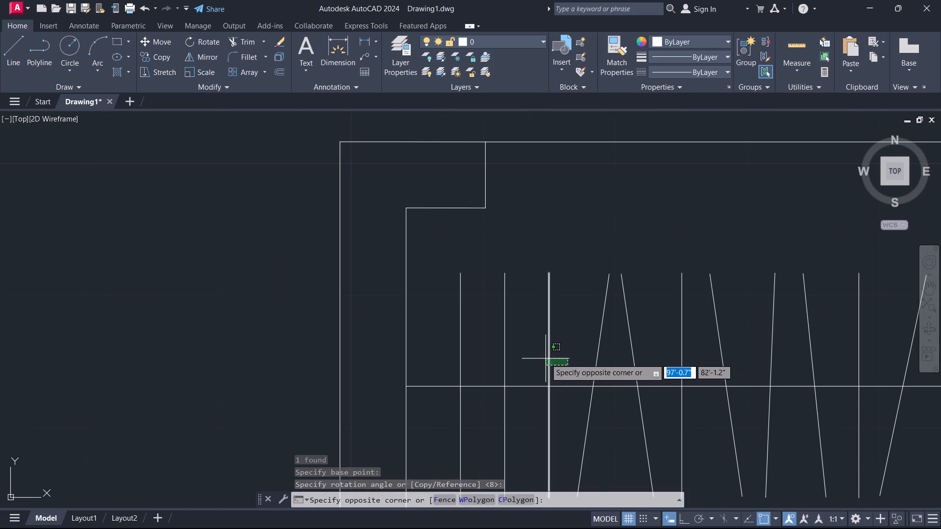
key(space)
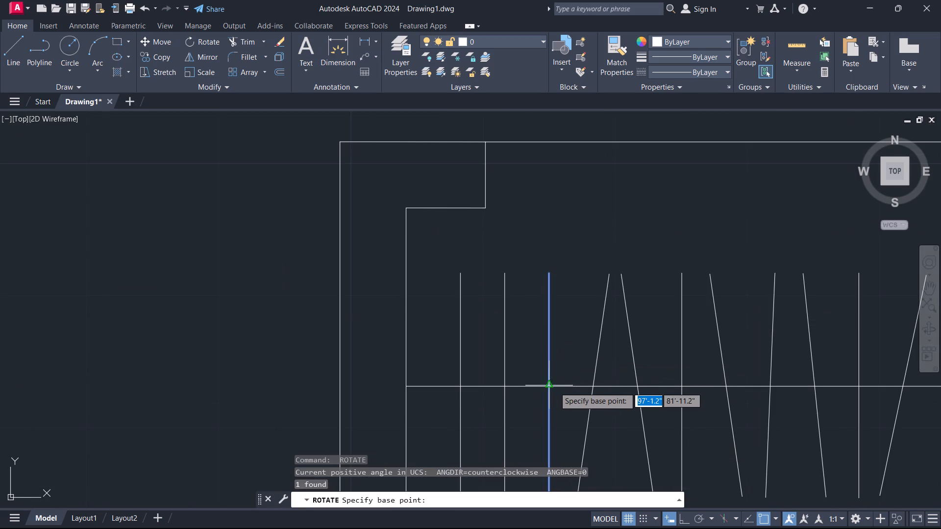
key(space)
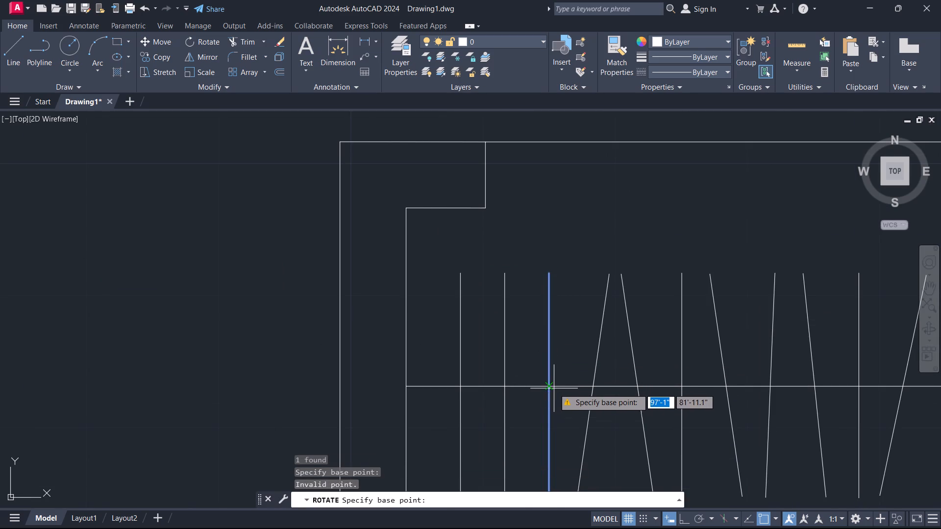
click(551, 388)
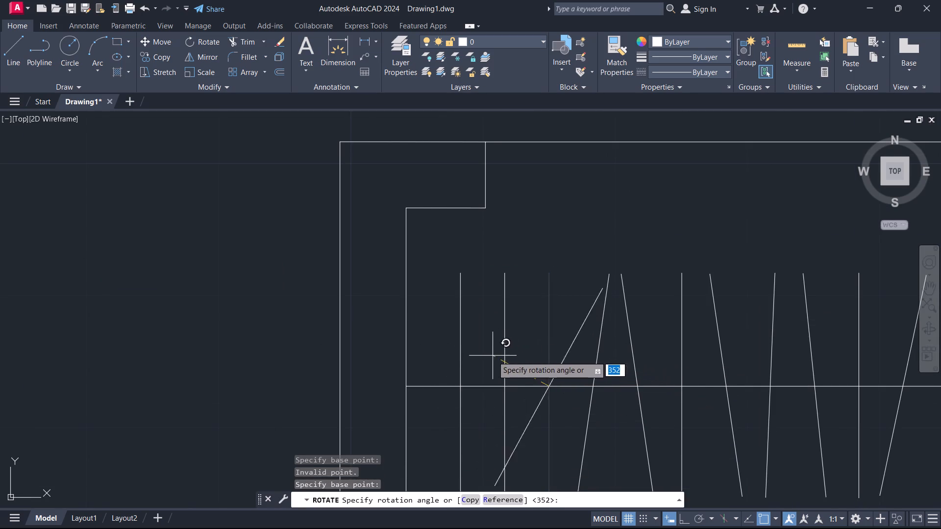
click(503, 393)
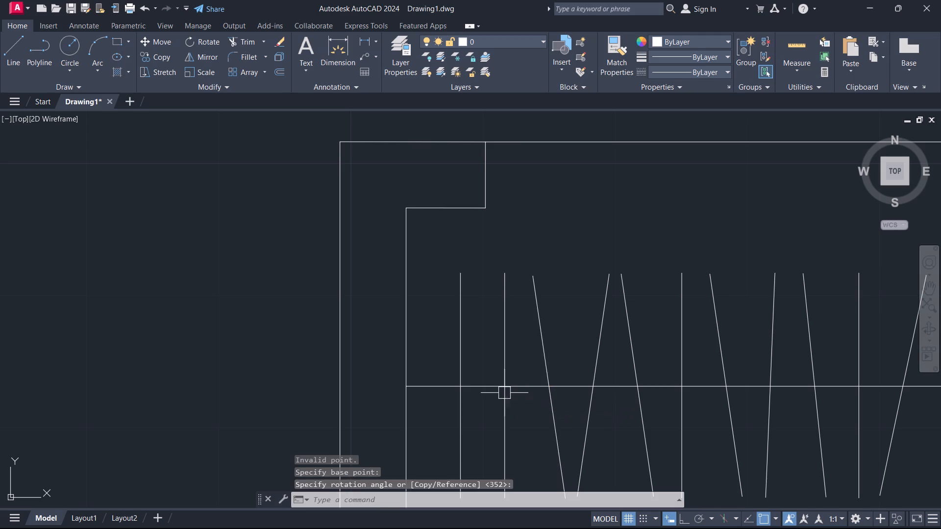
Rotate the first hanger at the closet's left end about 12° counterclockwise around its midpoint.
scroll(528, 376, down, 2)
middle_drag(581, 371, 603, 366)
scroll(573, 374, up, 1)
scroll(508, 381, up, 2)
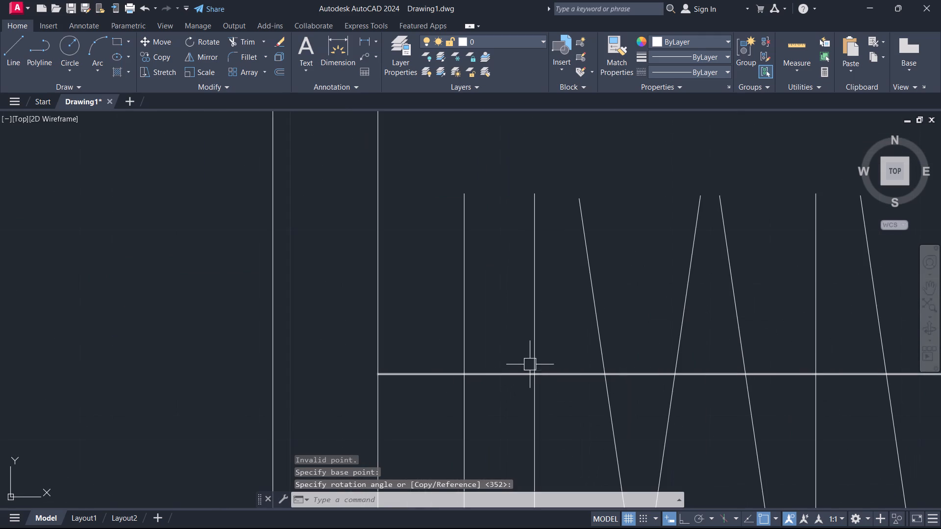
click(463, 356)
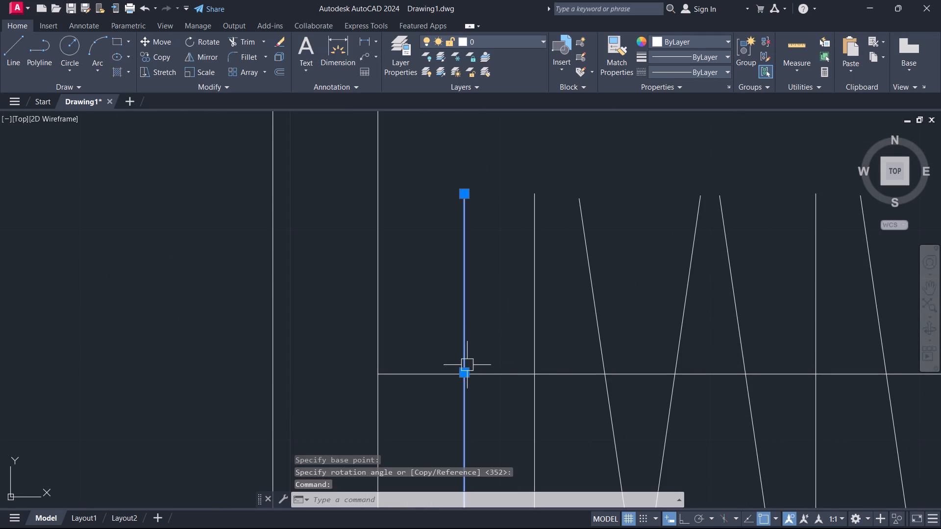
key(space)
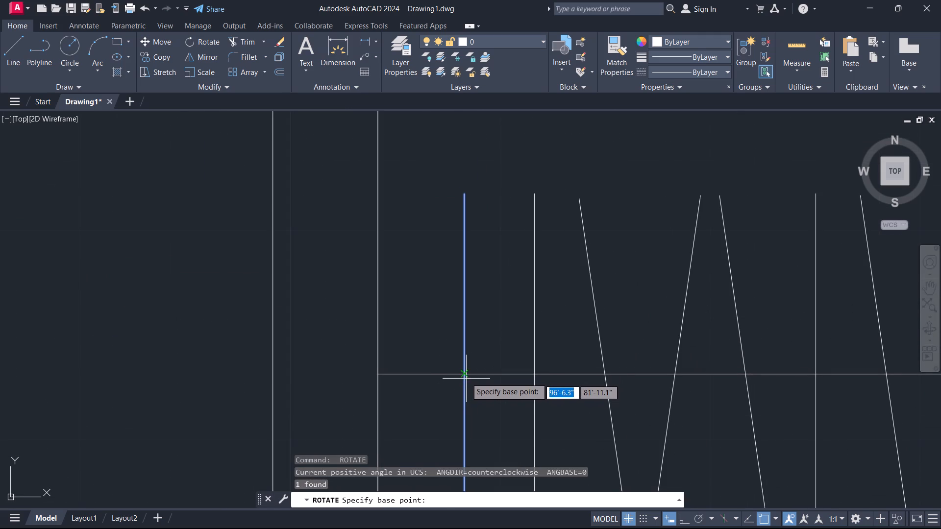
click(467, 377)
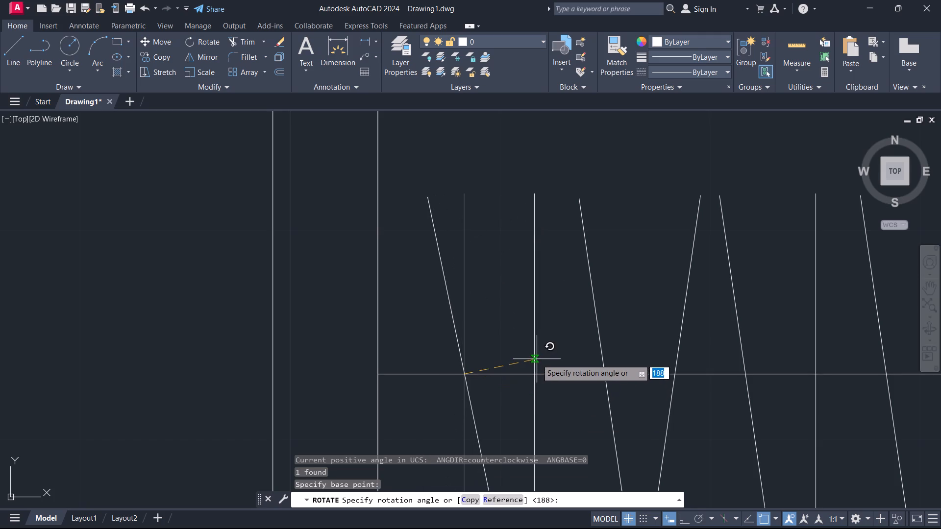
click(537, 359)
key(Escape)
Rotate the last hanger at the closet's right end by about 173° around its midpoint on the rod.
scroll(537, 374, down, 4)
scroll(607, 409, down, 1)
scroll(655, 402, up, 4)
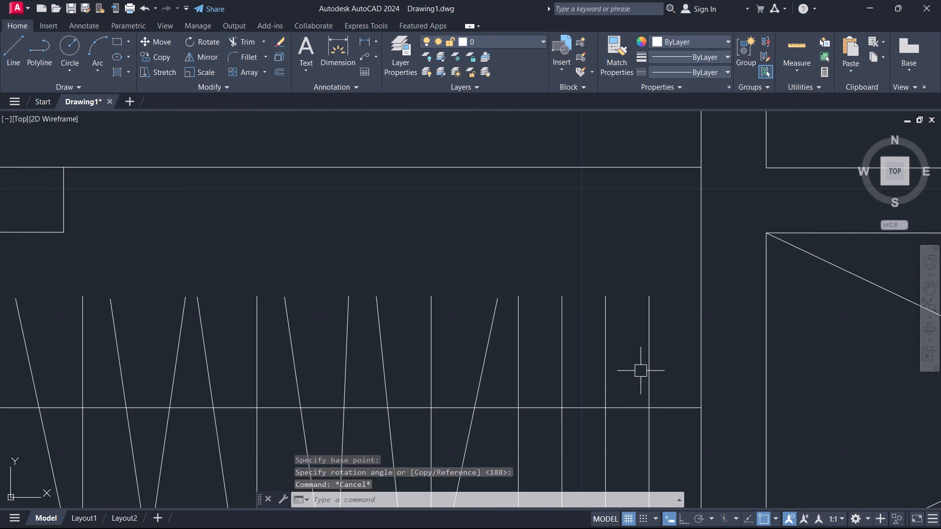
click(652, 368)
key(space)
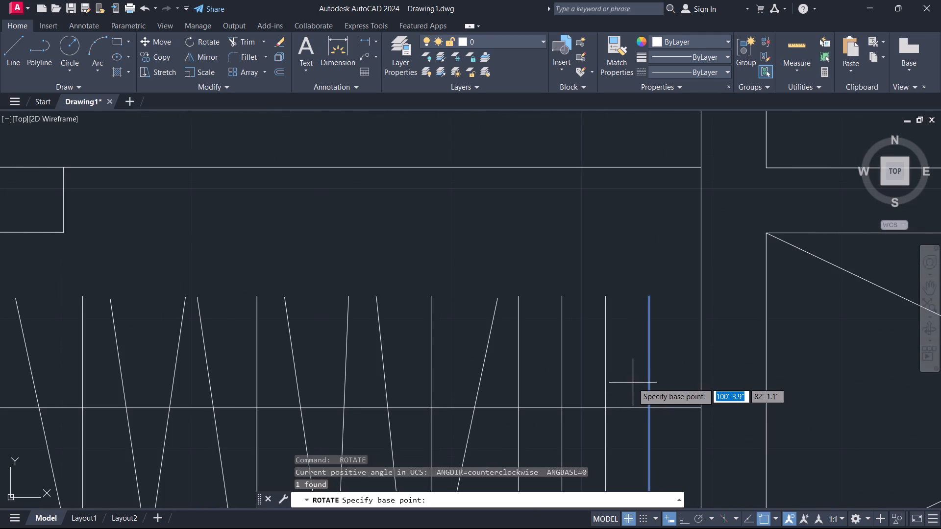
click(647, 406)
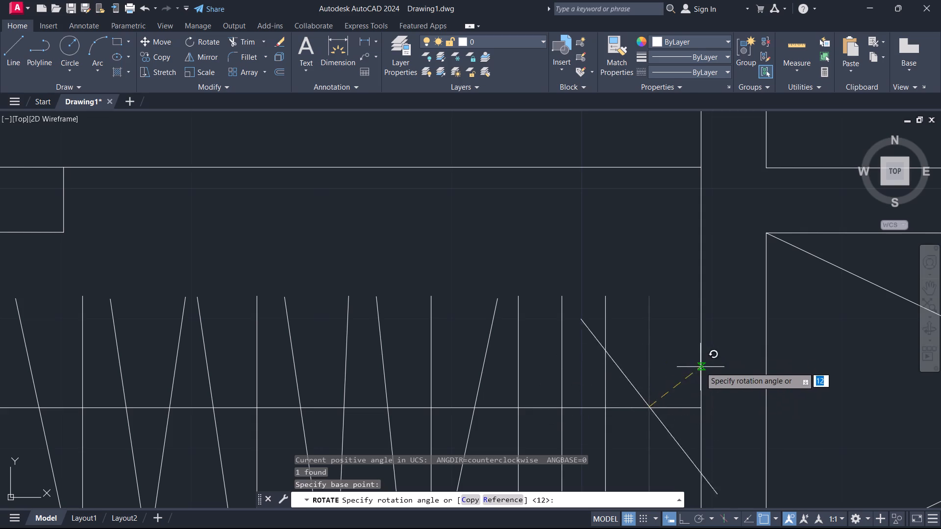
scroll(604, 402, up, 3)
click(604, 402)
key(Escape)
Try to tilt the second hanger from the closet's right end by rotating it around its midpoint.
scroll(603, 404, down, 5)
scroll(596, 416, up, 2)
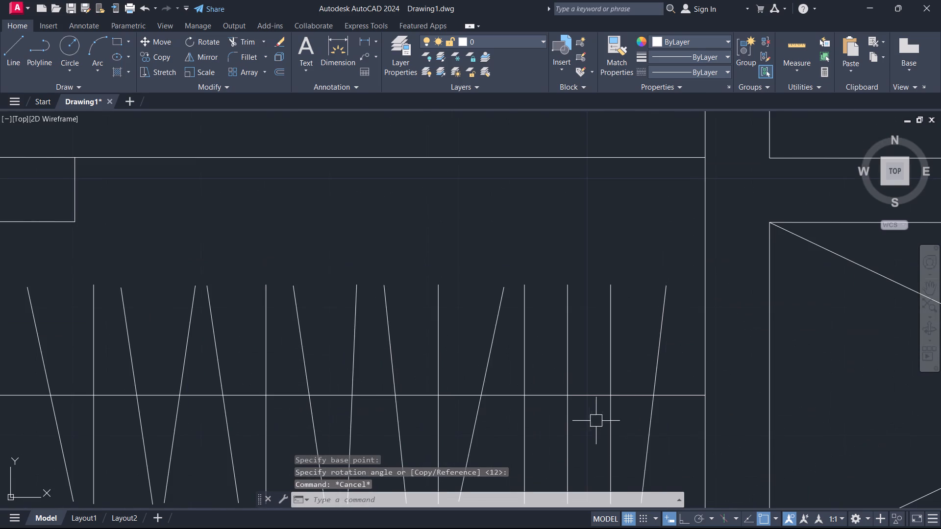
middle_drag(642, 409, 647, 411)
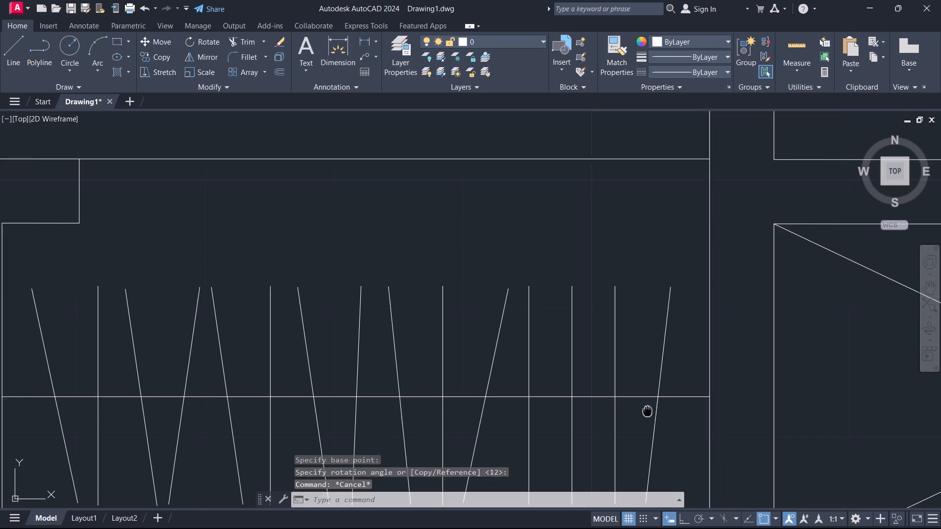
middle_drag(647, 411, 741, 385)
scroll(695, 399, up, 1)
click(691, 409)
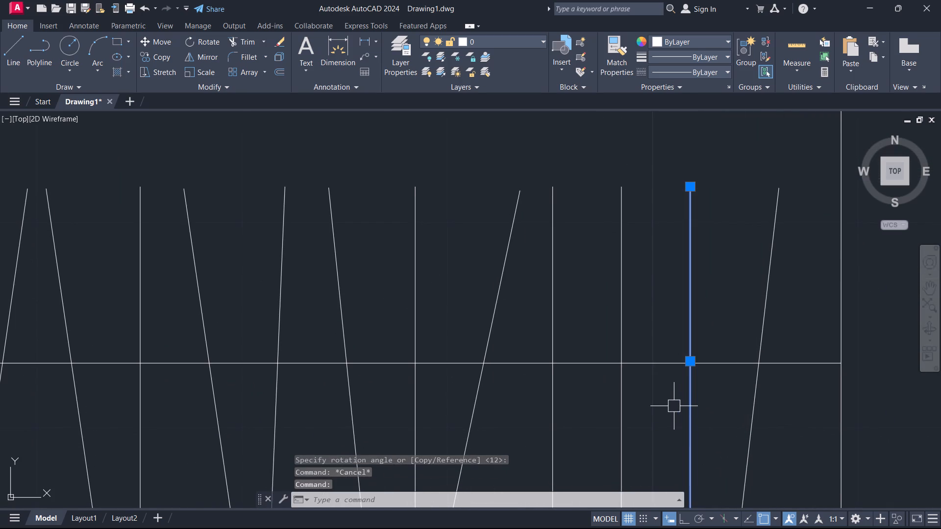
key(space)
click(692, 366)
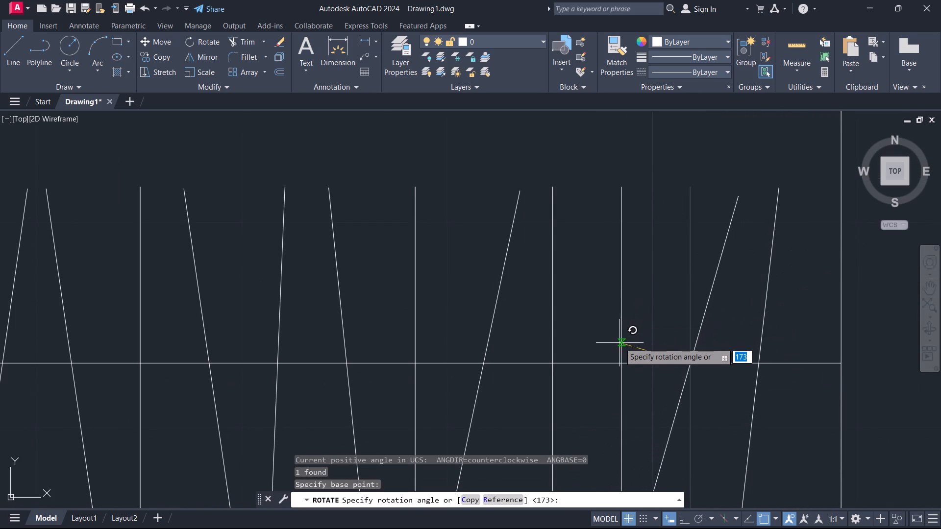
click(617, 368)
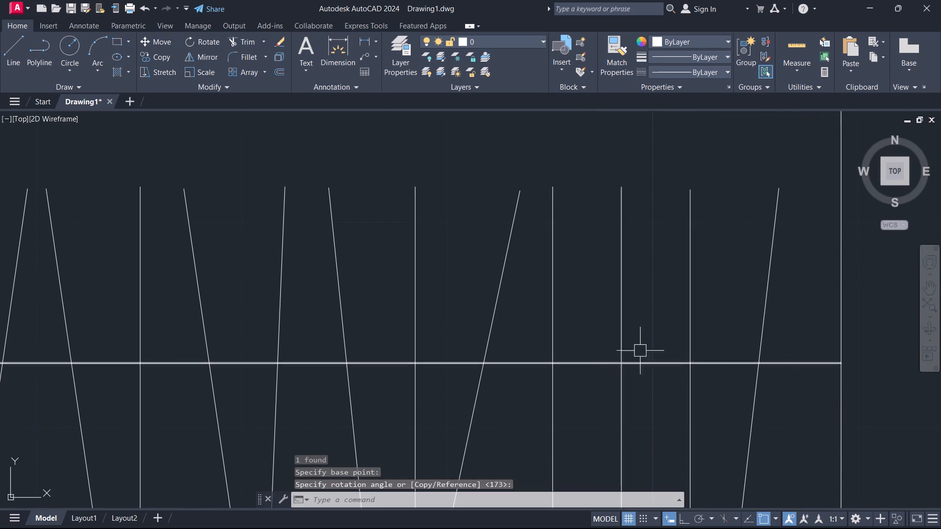
Rotate the second hanger from the closet's right end by about 185° around its midpoint on the rod.
scroll(646, 325, down, 2)
scroll(648, 323, up, 3)
click(702, 352)
key(space)
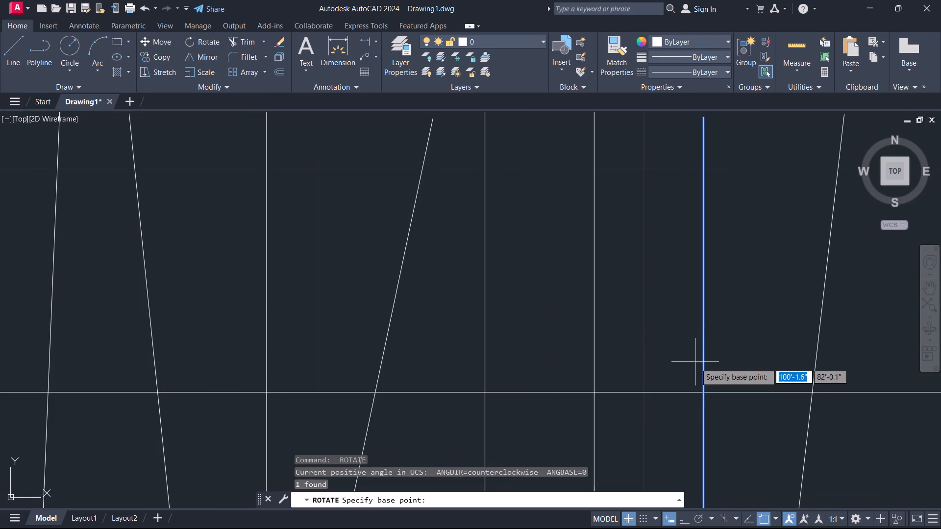
drag(705, 391, 700, 391)
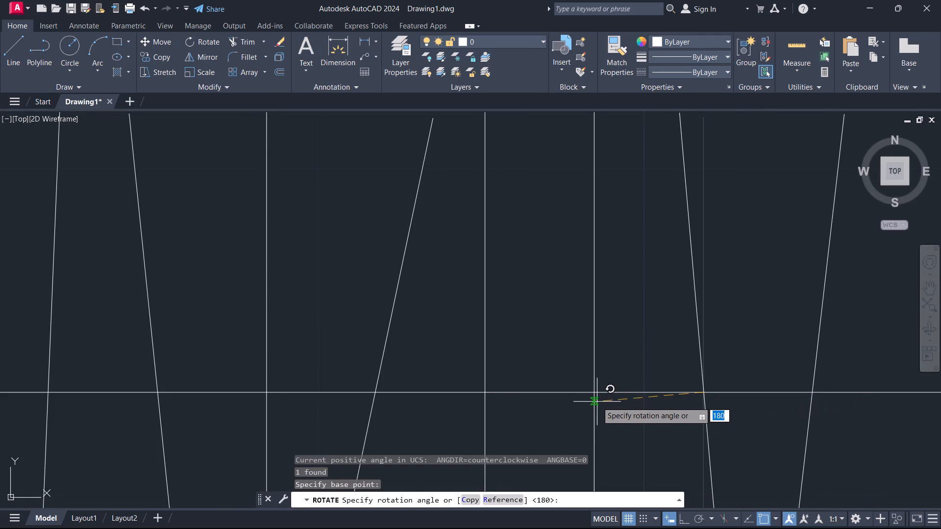
click(597, 402)
key(Escape)
Copy the rod and all its hangers from the rod's left end to the midpoint of the upper closet's inner left wall.
scroll(593, 390, down, 4)
middle_drag(587, 385, 681, 383)
scroll(682, 382, up, 2)
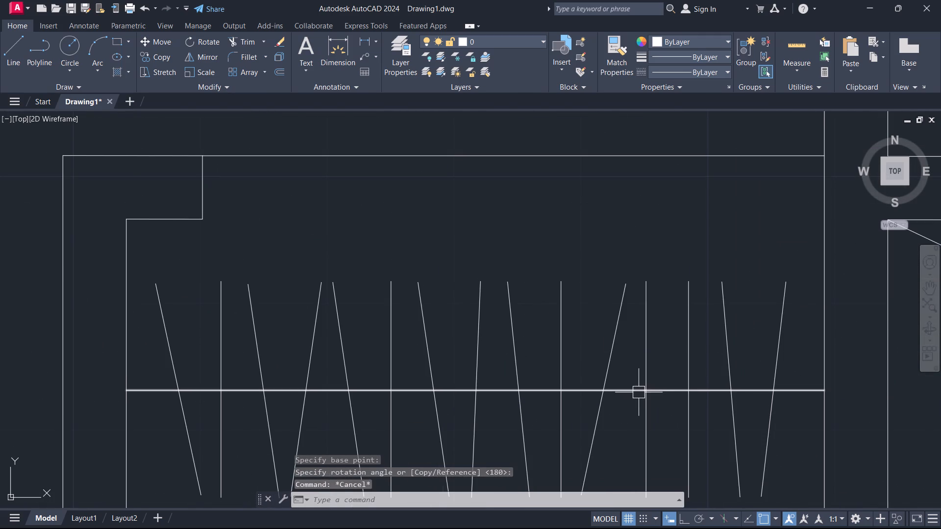
scroll(643, 377, down, 4)
scroll(690, 375, up, 1)
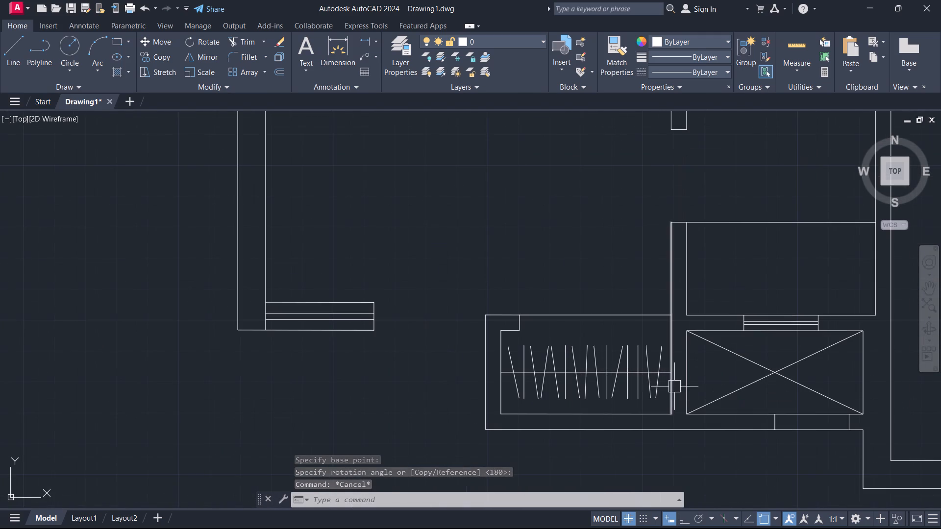
scroll(639, 400, down, 1)
scroll(639, 398, up, 3)
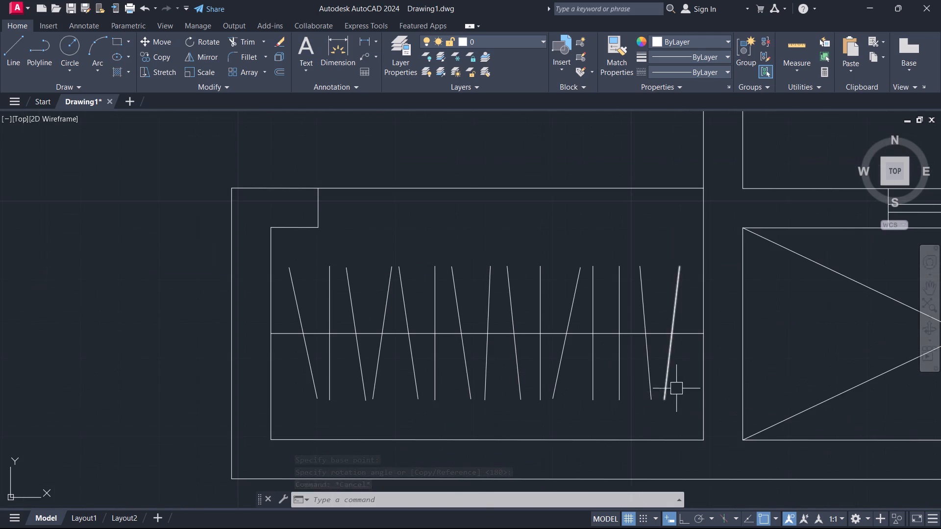
click(693, 380)
click(294, 317)
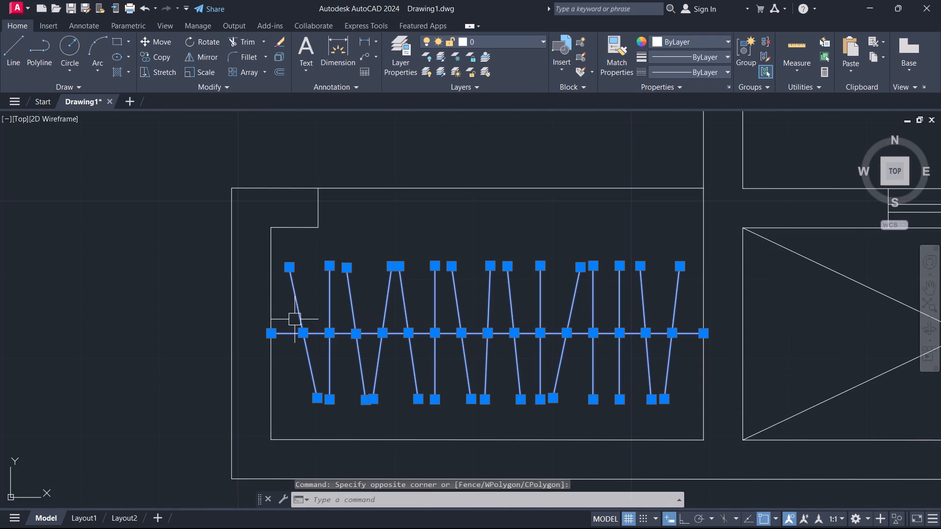
key(c)
text(o)
key(space)
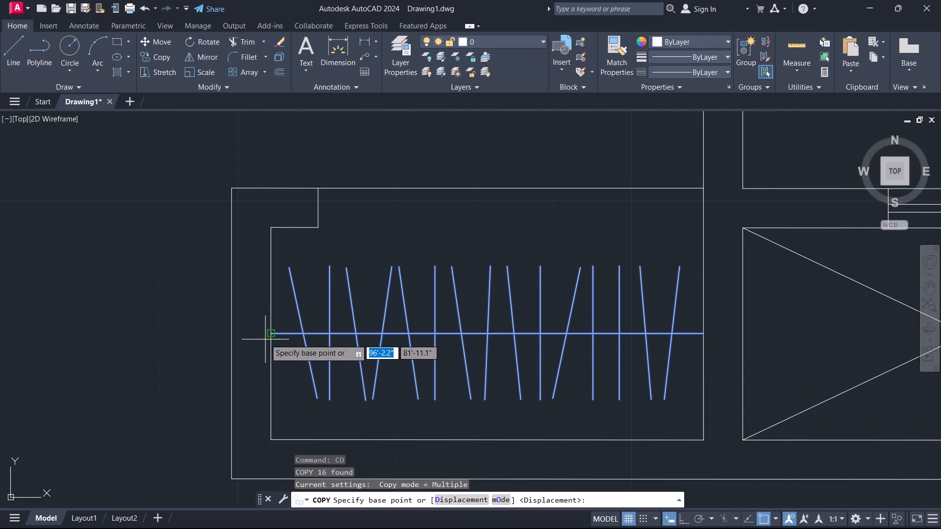
click(272, 334)
scroll(333, 298, down, 4)
middle_drag(333, 298, 340, 485)
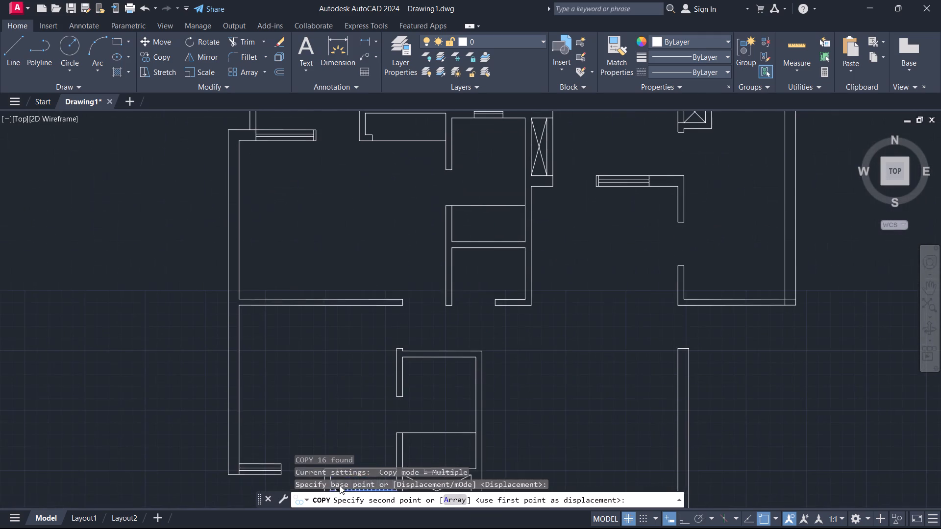
middle_drag(327, 274, 303, 475)
scroll(303, 475, up, 3)
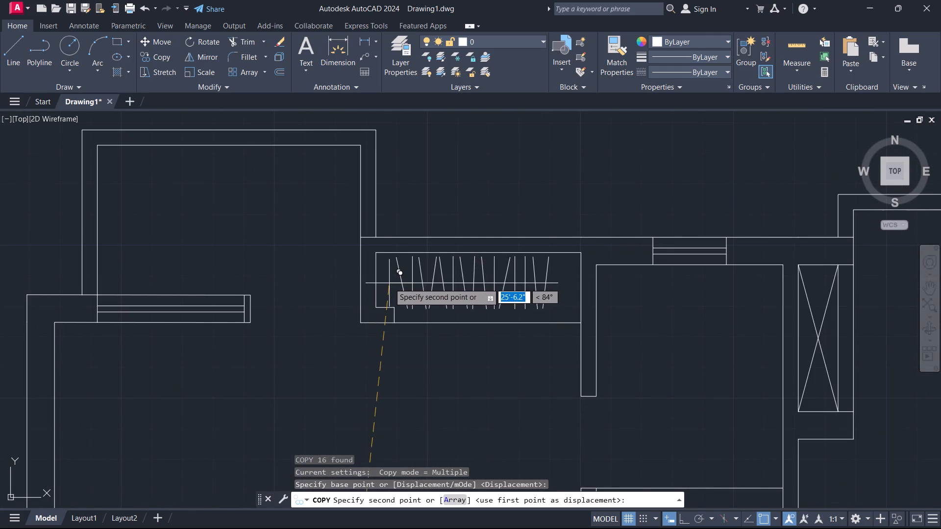
click(379, 278)
key(Escape)
scroll(389, 276, up, 2)
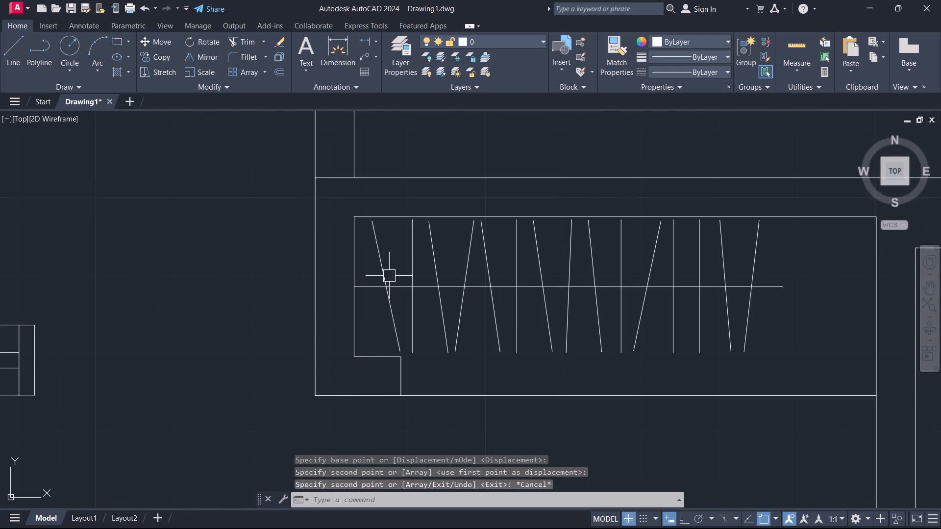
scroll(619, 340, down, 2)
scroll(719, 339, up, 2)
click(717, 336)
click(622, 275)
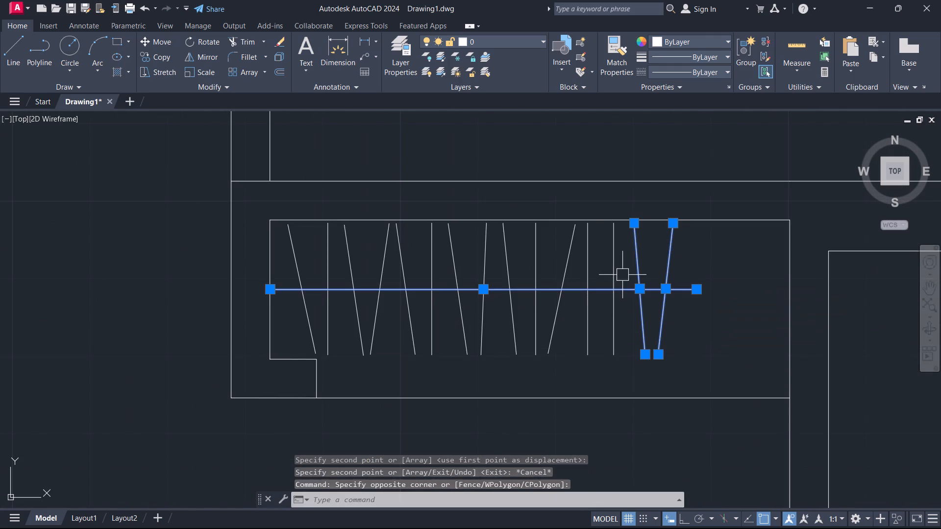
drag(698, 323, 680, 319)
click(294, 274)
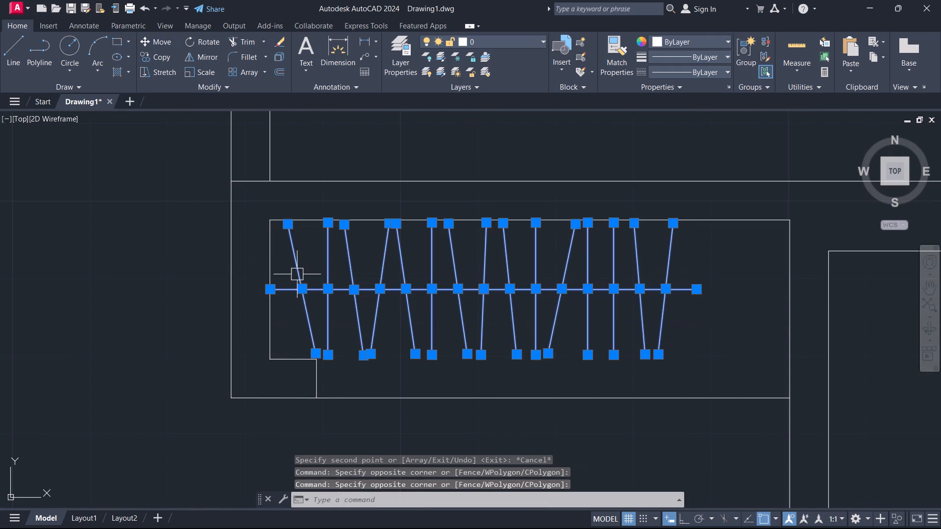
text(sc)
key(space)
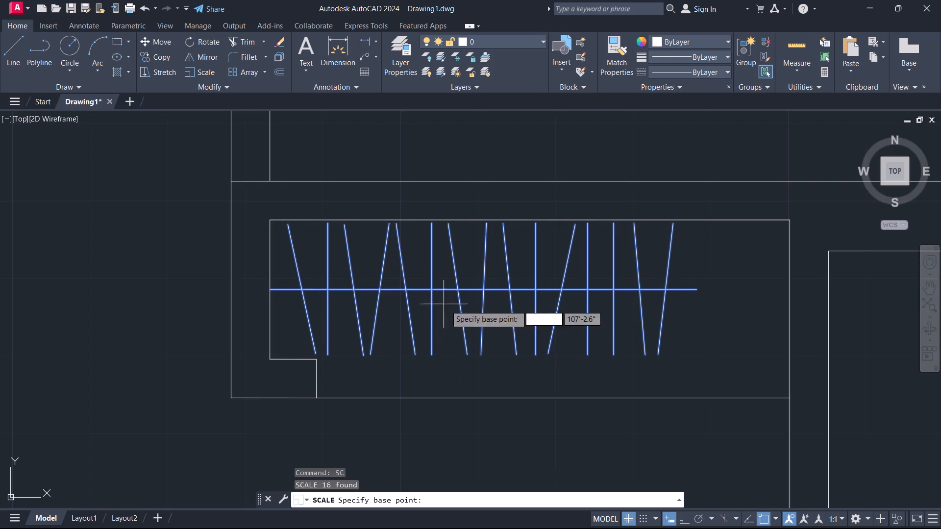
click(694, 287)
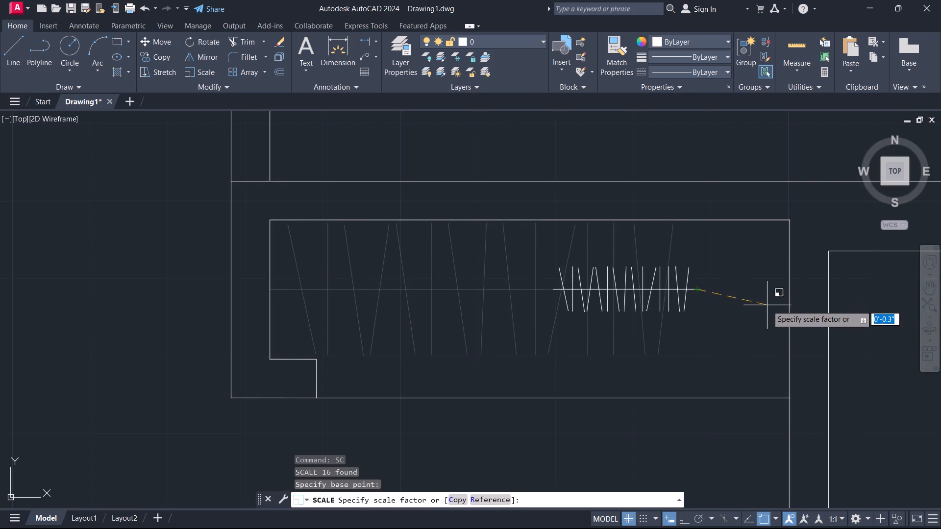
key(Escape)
Scale the upper closet's rod and hangers up by about 1.2 from the rod's left end, past the right wall.
click(714, 301)
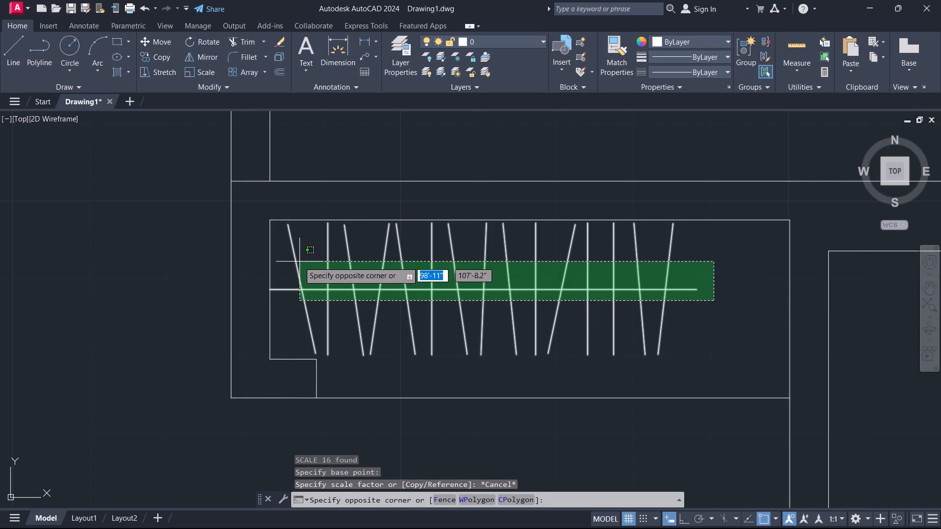
click(297, 261)
text(sc)
key(space)
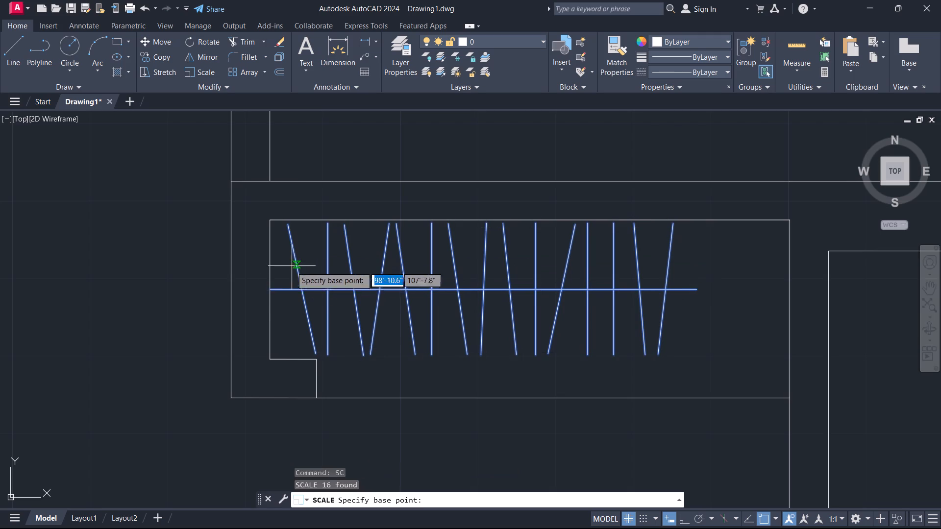
click(273, 288)
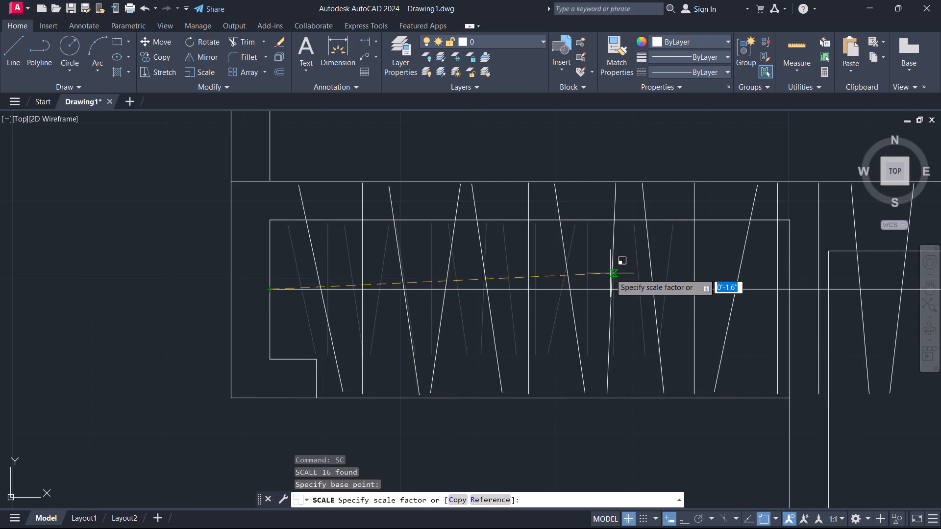
click(530, 270)
key(Escape)
Trim the overhanging end of the rod at the upper closet's inner right wall.
scroll(787, 292, up, 1)
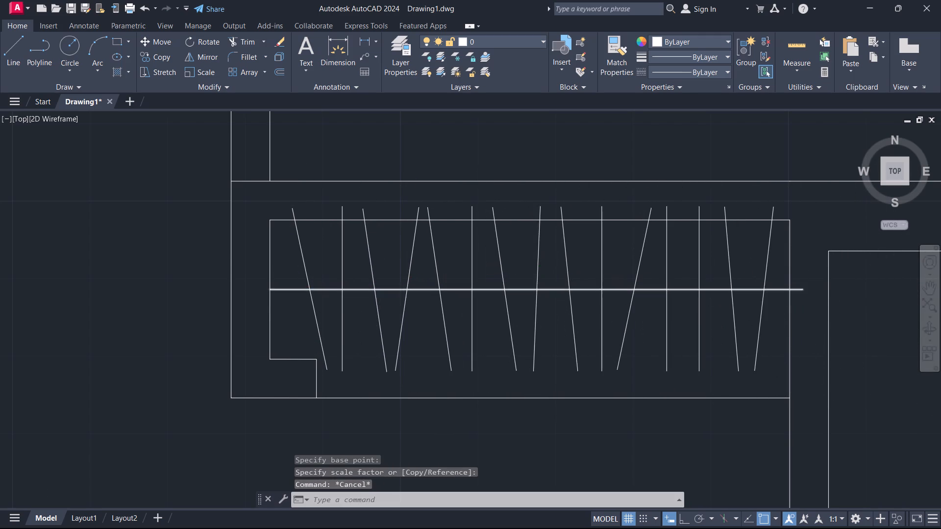
scroll(787, 292, up, 1)
text(tr)
key(space)
click(811, 305)
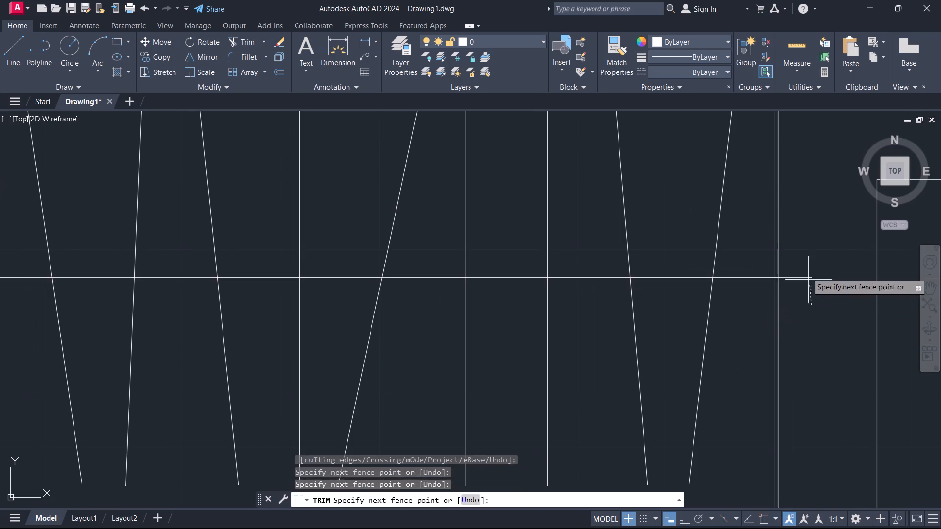
click(806, 243)
key(Escape)
Offset the closet's inner top wall line and the lower-left ledge line 2" into the closet as trimming guides.
scroll(711, 257, down, 3)
text(o)
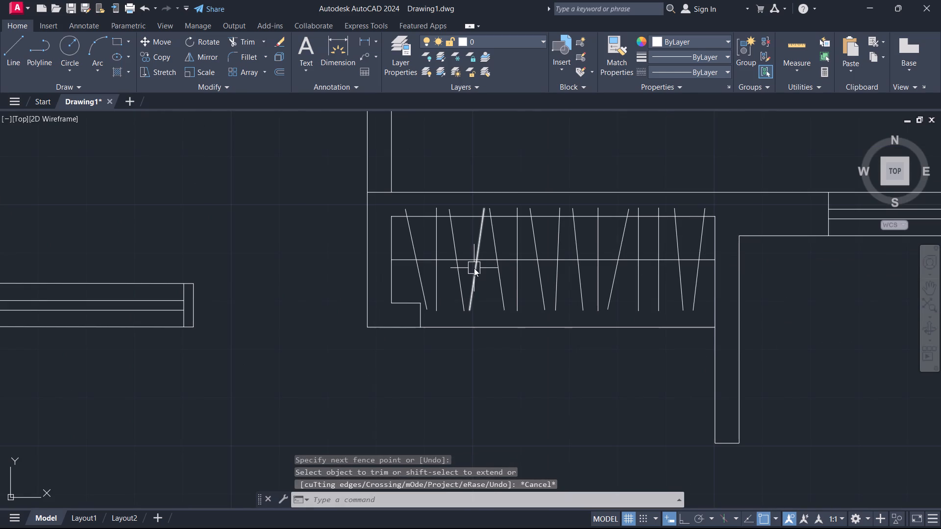
key(space)
key(2)
key(Return)
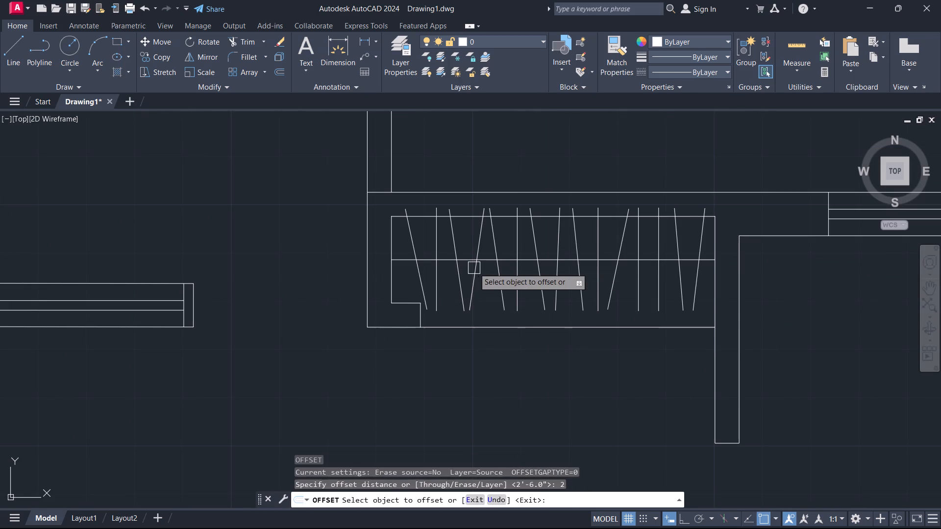
click(462, 213)
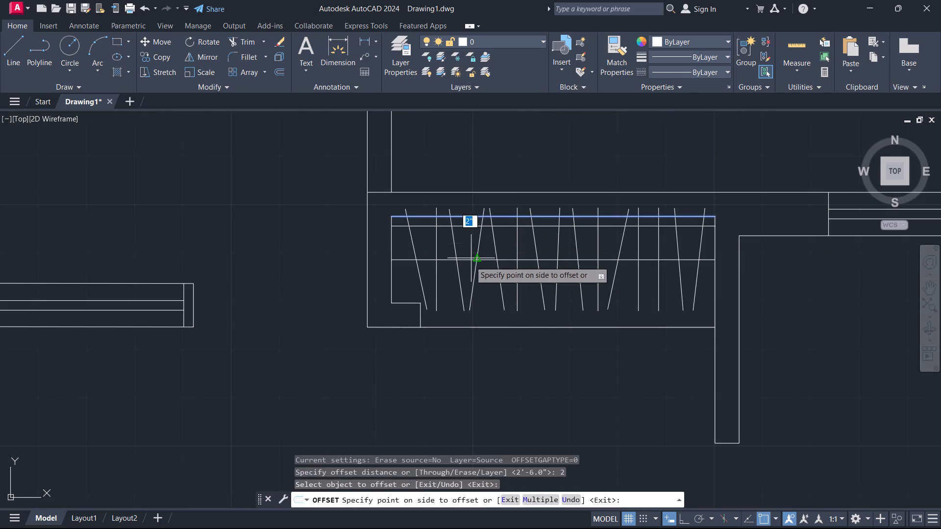
click(469, 280)
click(414, 306)
click(407, 261)
key(Escape)
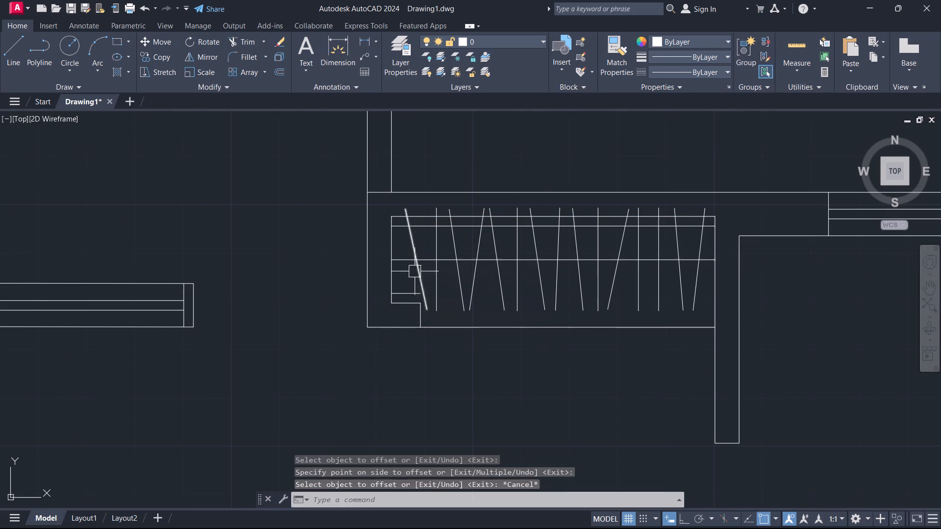
Lengthen the short guide line above the lower-left ledge horizontally past the closet's right wall.
text(ex)
key(space)
key(space)
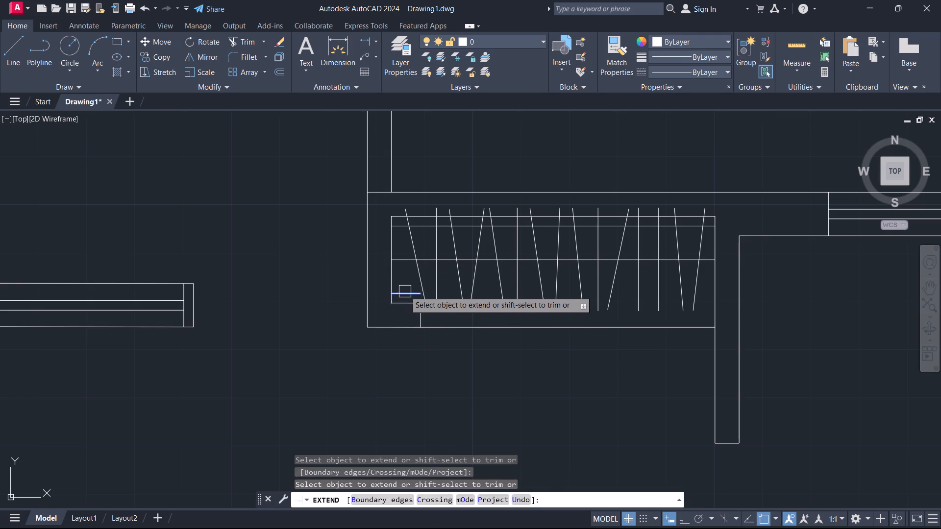
click(405, 290)
click(406, 289)
key(Escape)
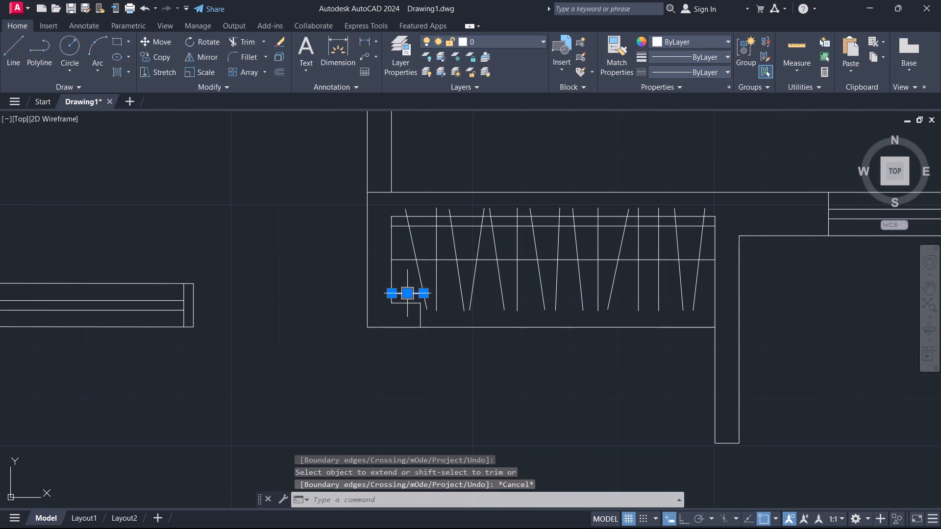
click(409, 290)
click(422, 292)
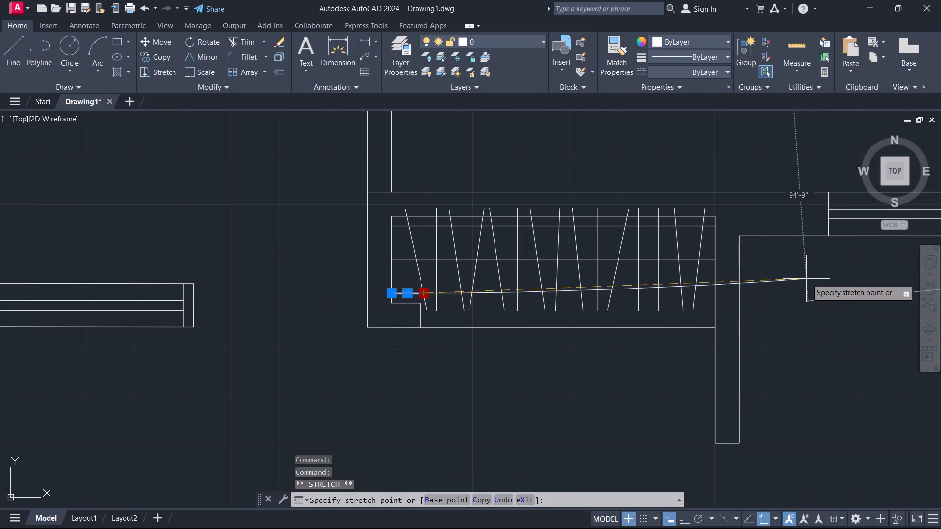
click(805, 290)
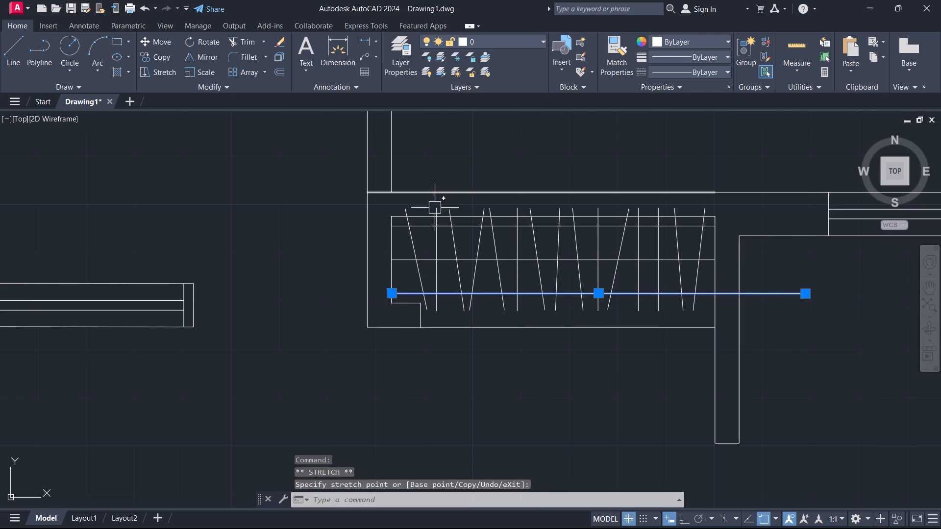
scroll(451, 229, up, 1)
key(Escape)
Trim all hanger tops at the upper guide line, including the leftover stubs above the inner wall line.
key(t)
key(r)
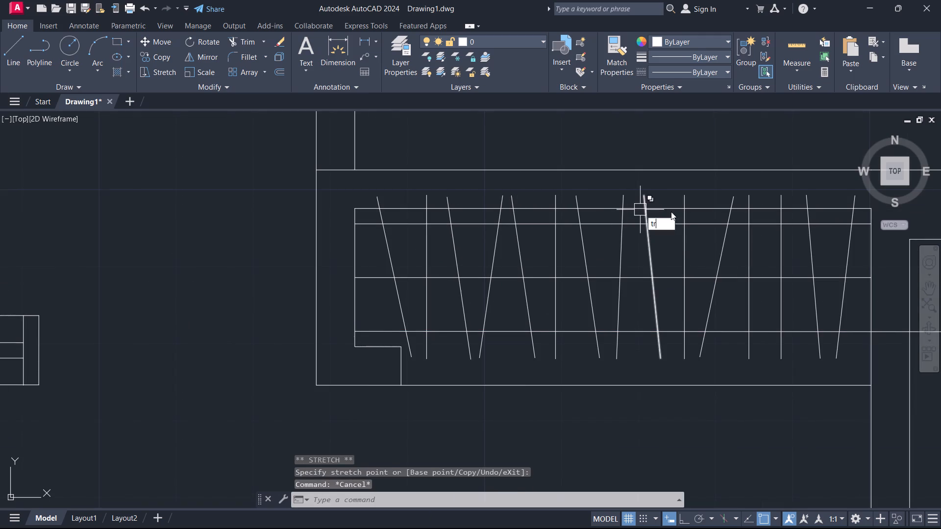
key(space)
middle_drag(711, 223, 493, 216)
scroll(633, 225, up, 2)
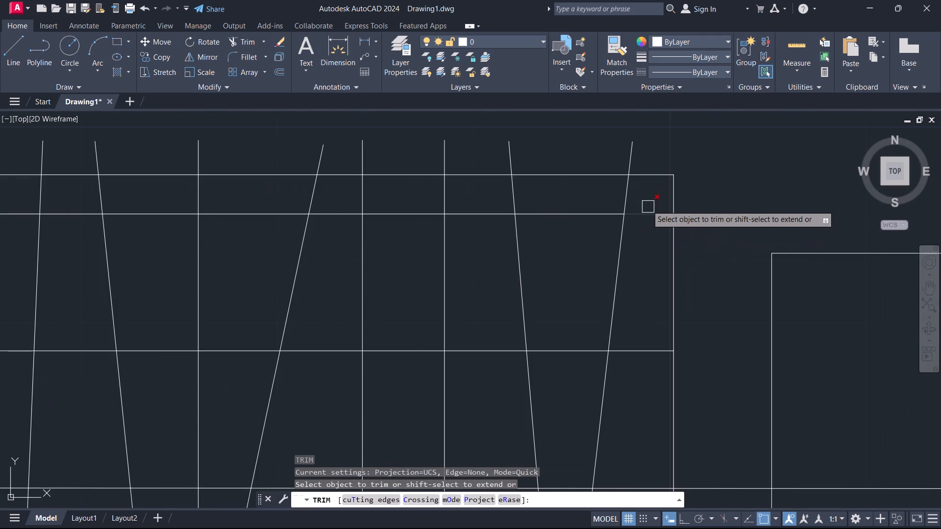
click(643, 196)
scroll(342, 197, down, 2)
middle_drag(591, 289, 940, 410)
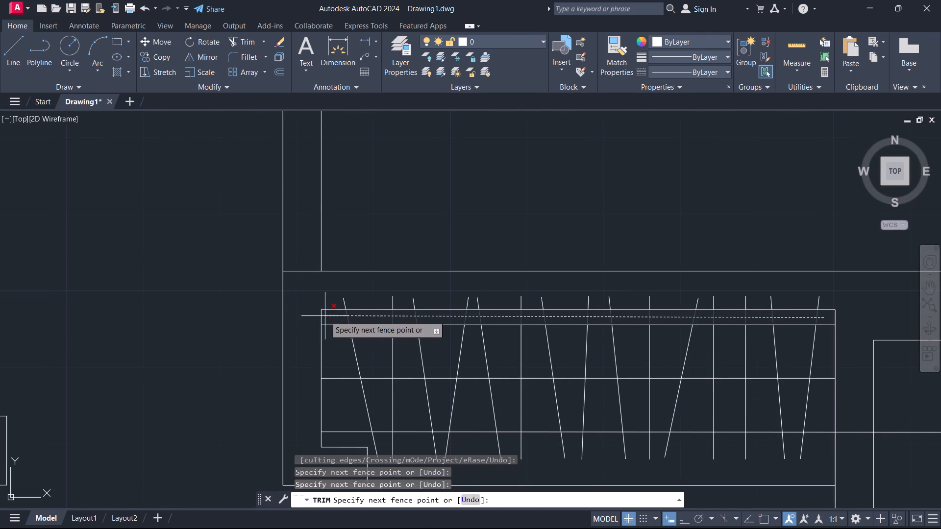
click(334, 318)
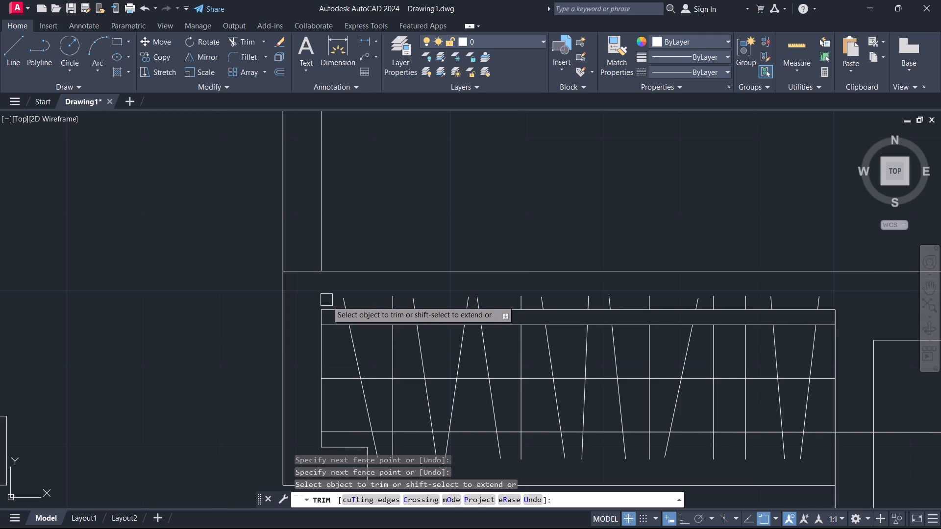
click(328, 302)
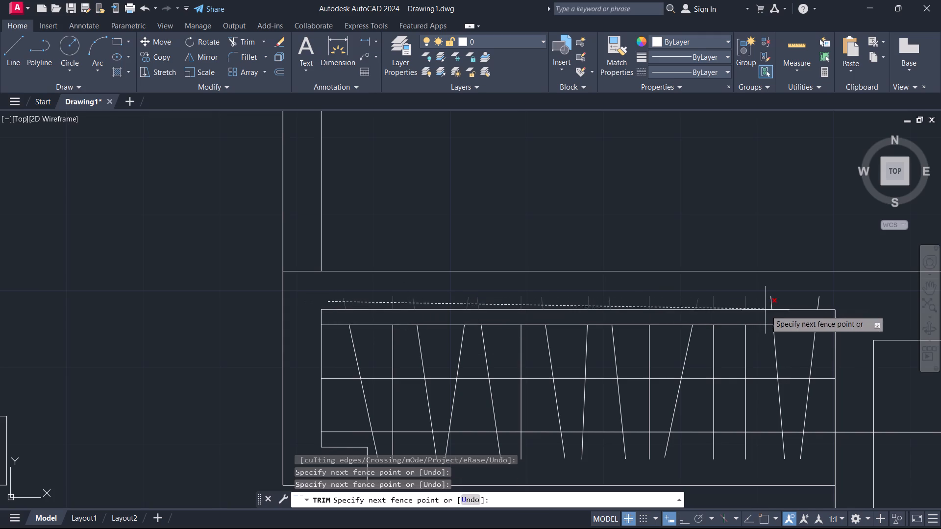
click(835, 299)
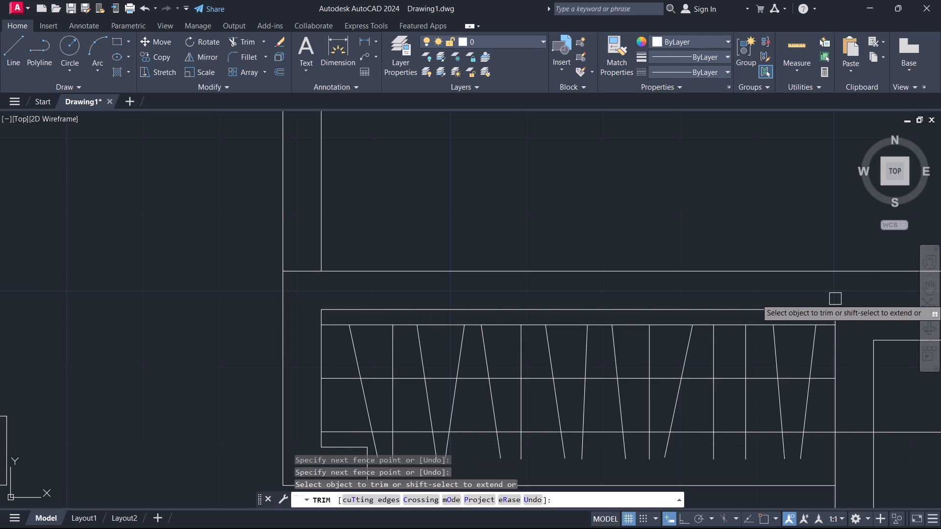
scroll(808, 323, up, 2)
key(Escape)
Delete the upper guide line inside the closet.
click(796, 332)
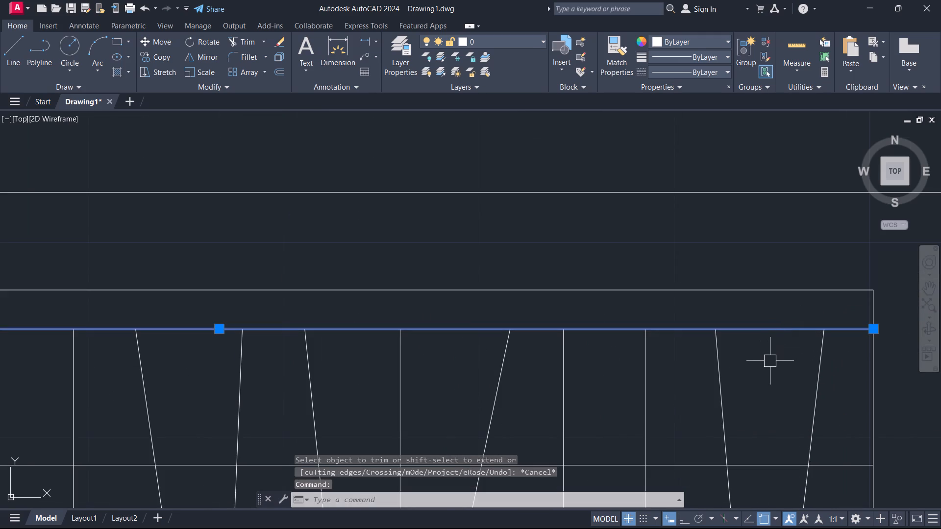
key(Delete)
Trim the lower ends of all the hangers at the lower guide line.
scroll(765, 354, down, 4)
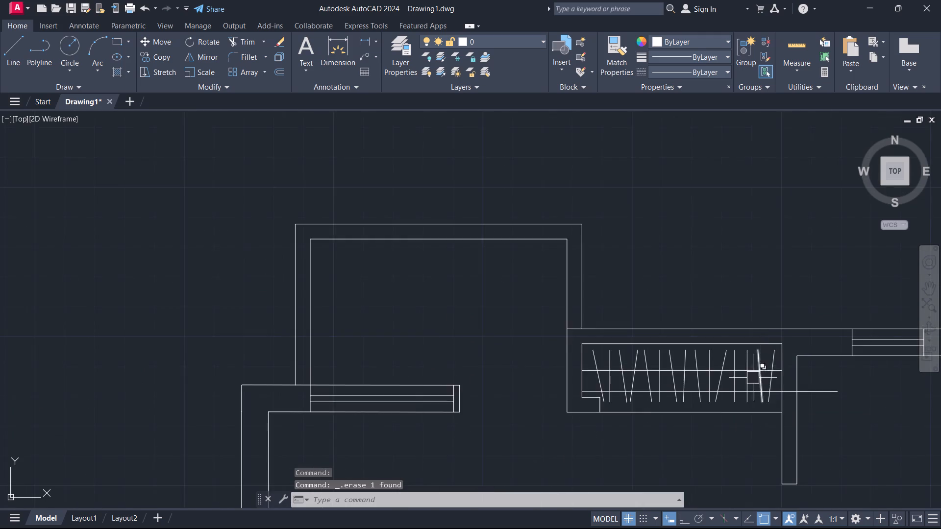
scroll(753, 378, up, 1)
middle_drag(707, 371, 673, 275)
scroll(706, 371, up, 1)
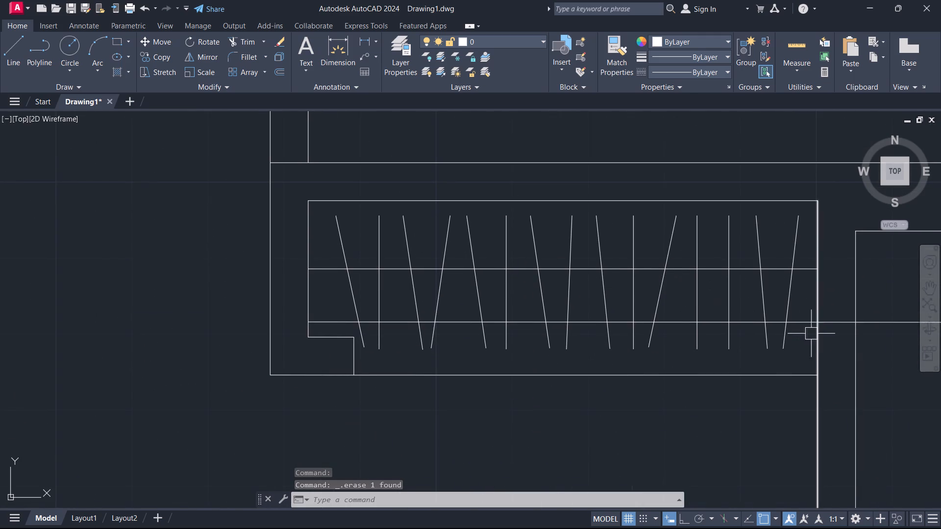
text(tr)
key(space)
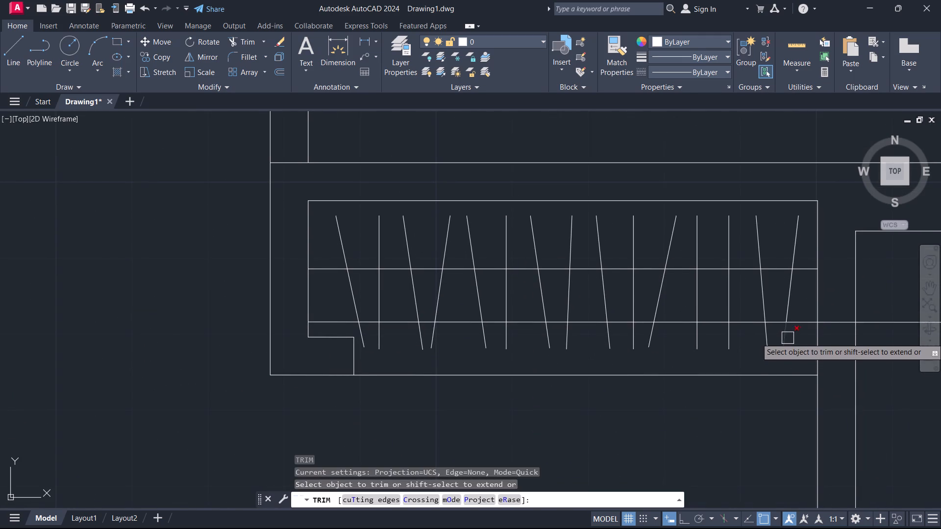
click(798, 342)
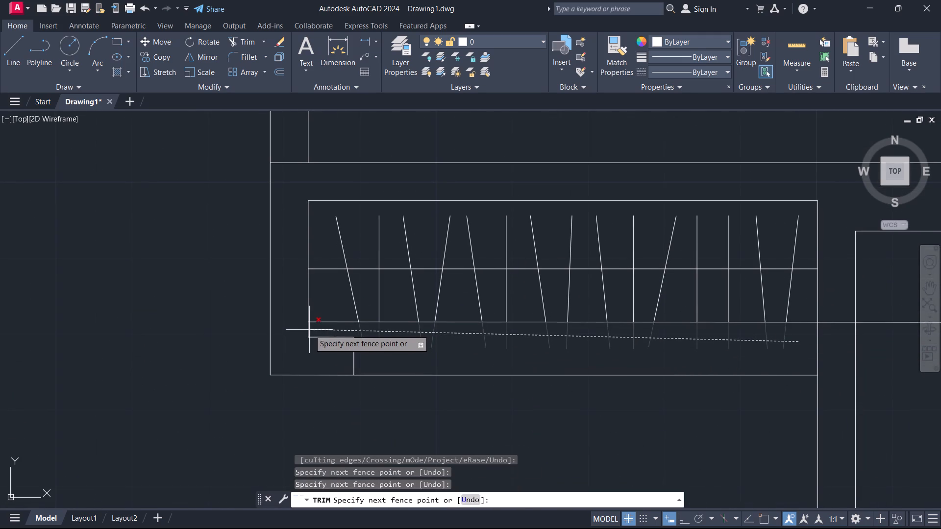
click(316, 331)
key(Escape)
Delete the lower guide line crossing the closet.
click(319, 322)
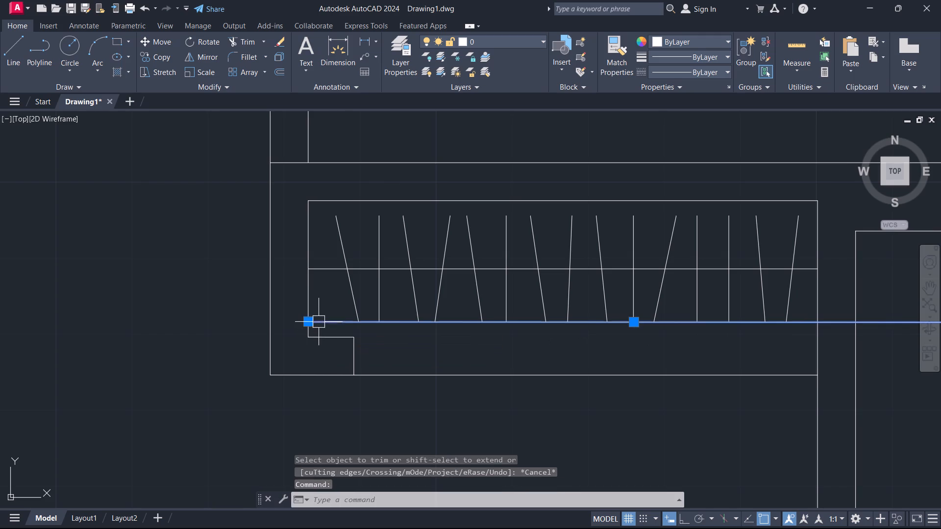
key(Delete)
Examine the overall floor plan, including both closets and the bedroom walls and openings.
scroll(421, 311, down, 1)
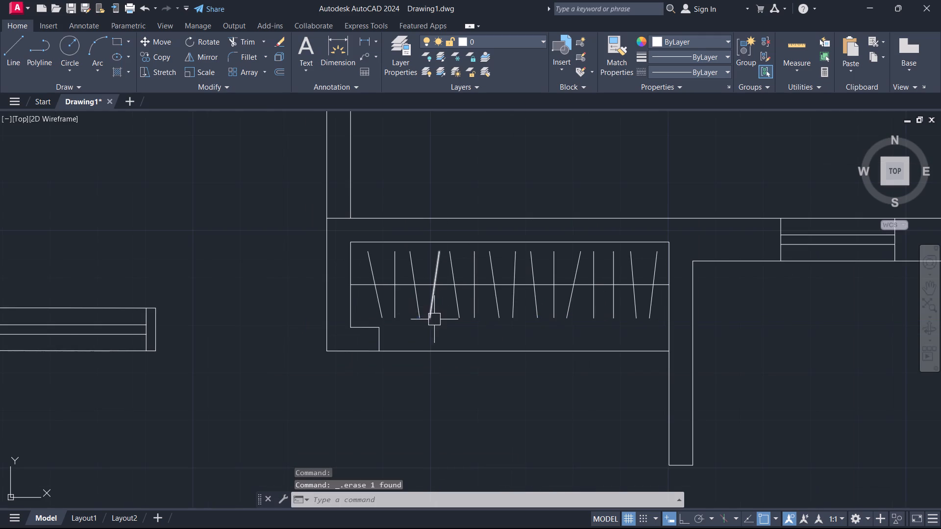
scroll(435, 319, down, 1)
scroll(457, 369, down, 3)
middle_drag(461, 417, 572, 332)
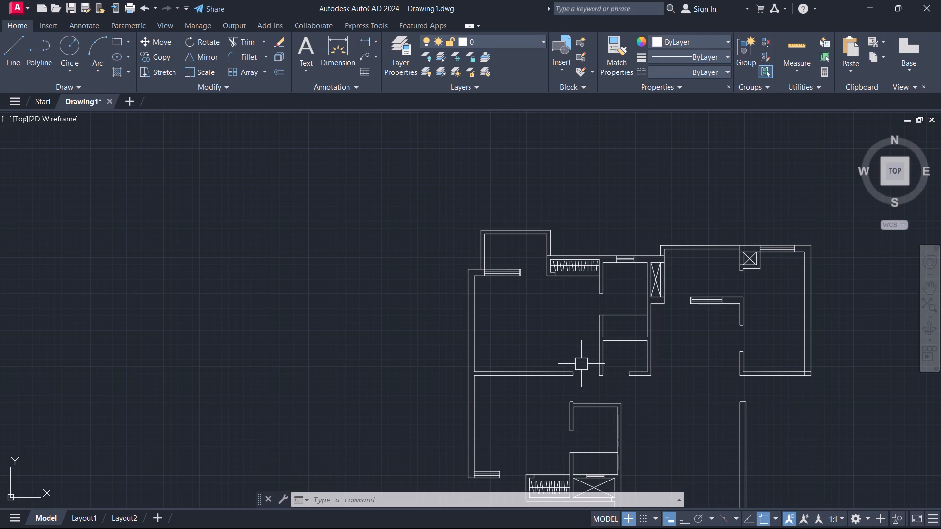
scroll(629, 330, up, 1)
middle_drag(551, 367, 610, 315)
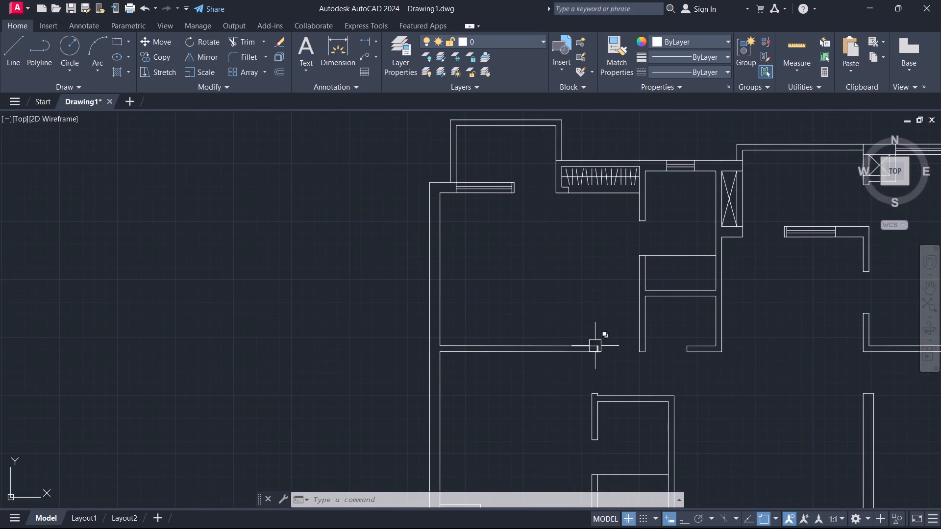
scroll(563, 377, up, 1)
middle_drag(562, 381, 581, 489)
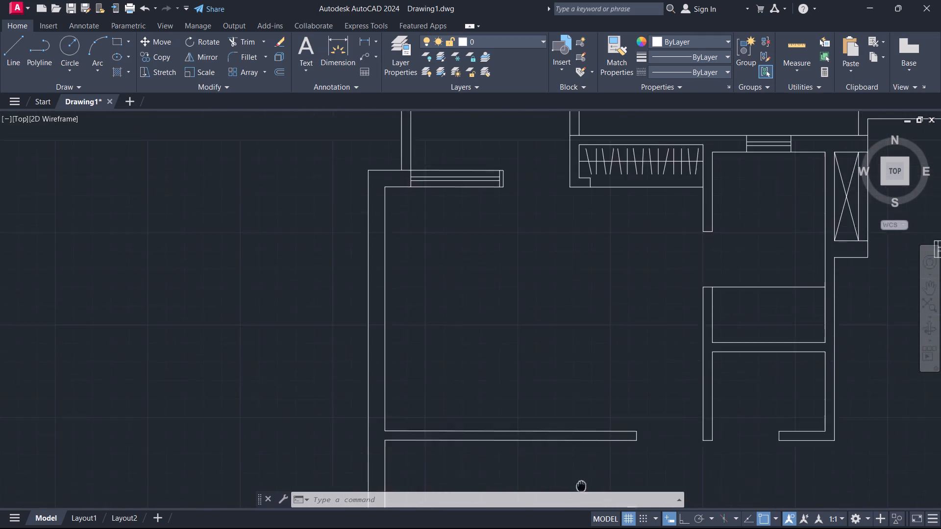
middle_drag(581, 489, 651, 404)
scroll(650, 404, down, 2)
middle_drag(628, 415, 601, 334)
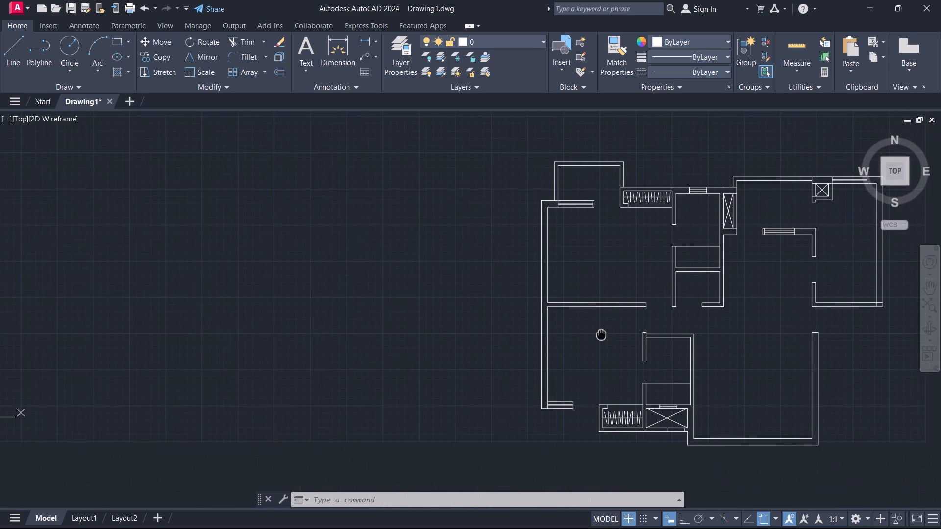
middle_drag(601, 334, 596, 333)
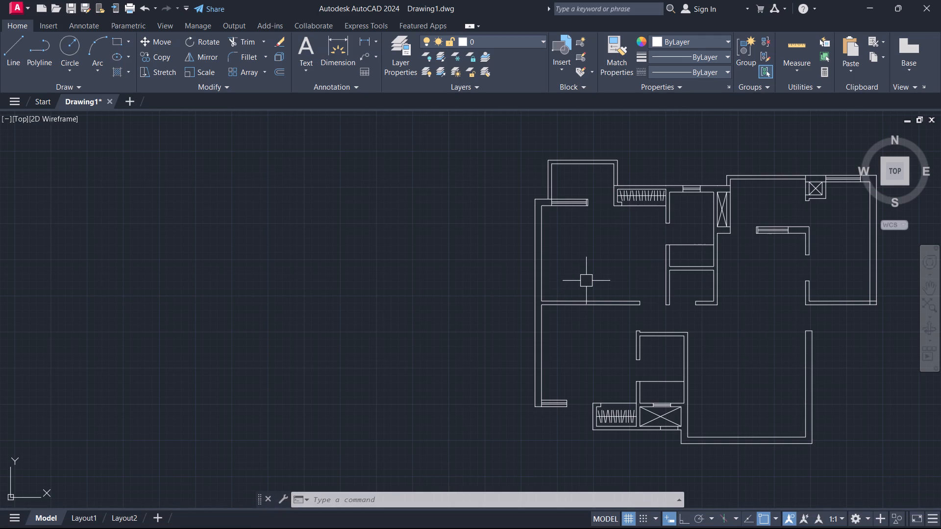
Examine the wall ends and door openings around the central hallway and the adjoining small rooms.
scroll(703, 277, up, 1)
middle_drag(703, 277, 590, 187)
scroll(568, 214, up, 1)
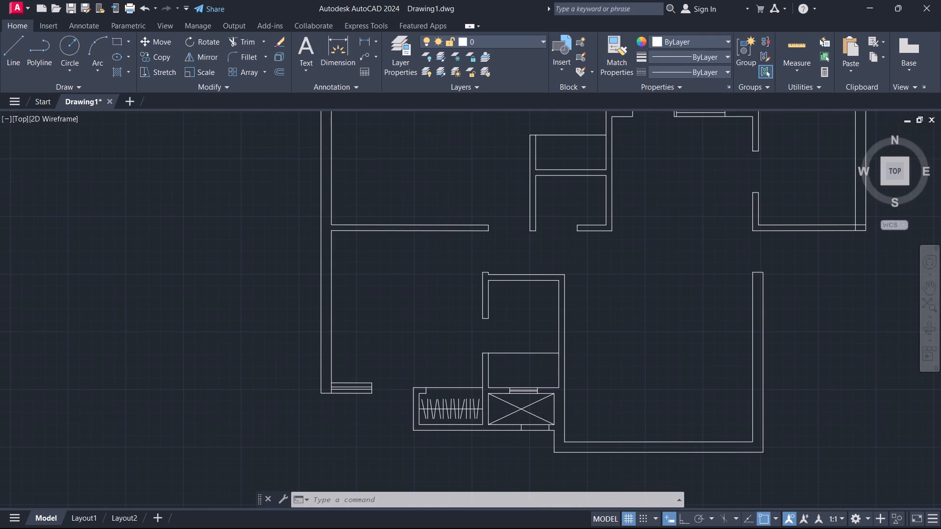
scroll(568, 214, up, 1)
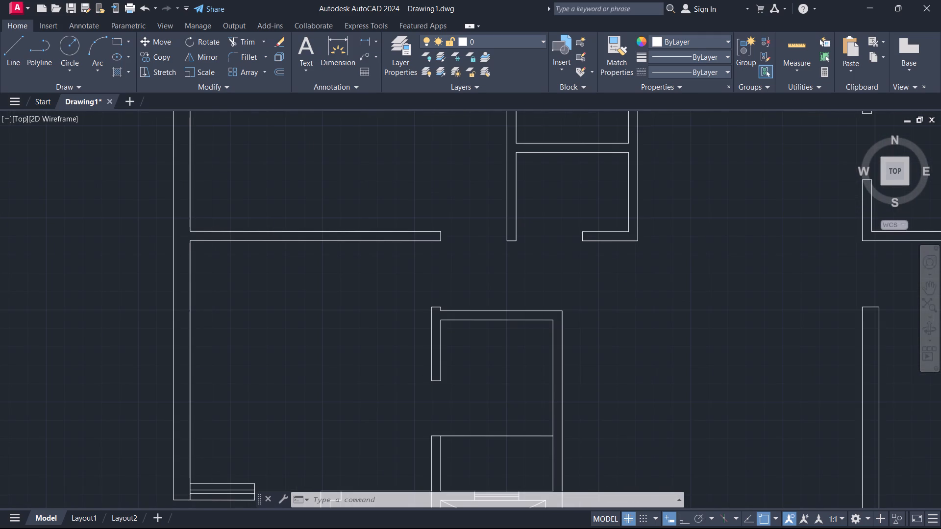
scroll(568, 214, down, 3)
scroll(568, 214, up, 1)
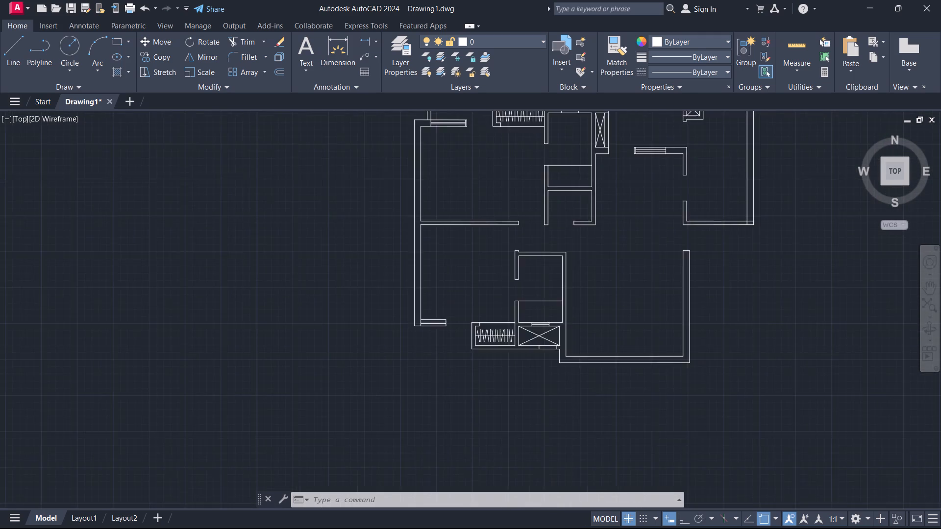
scroll(568, 214, up, 3)
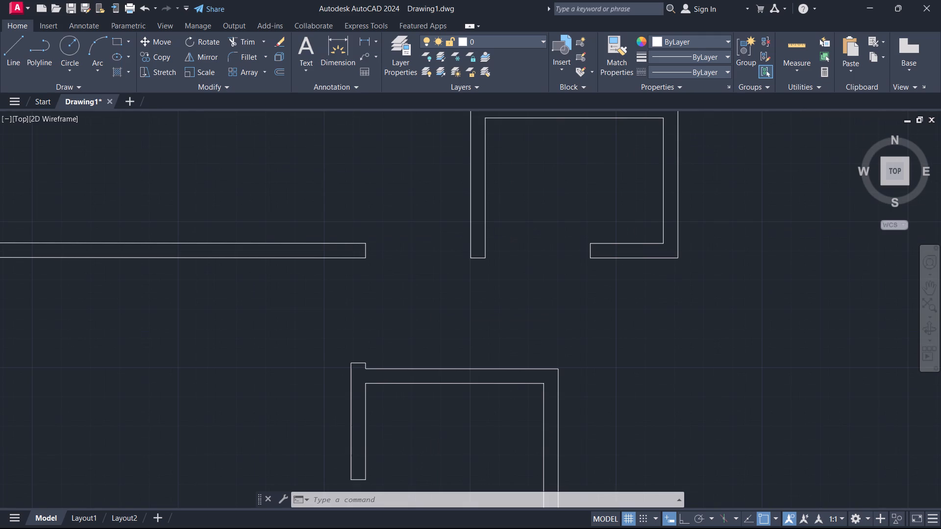
scroll(568, 214, up, 2)
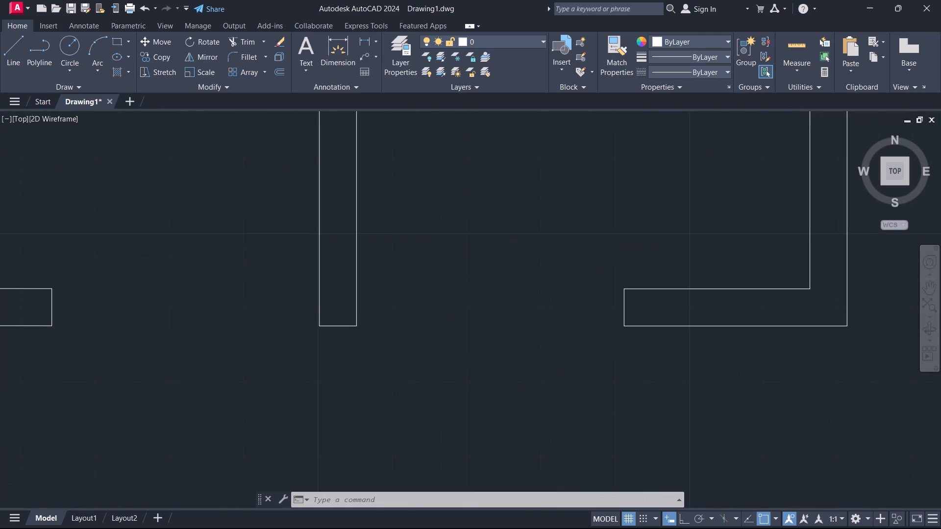
scroll(568, 214, down, 1)
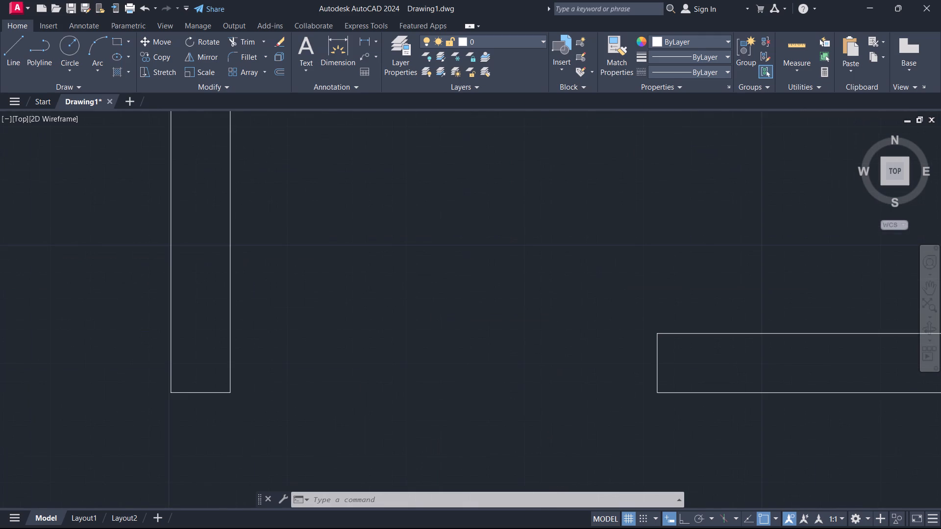
scroll(568, 214, down, 1)
scroll(568, 214, up, 1)
scroll(568, 214, down, 1)
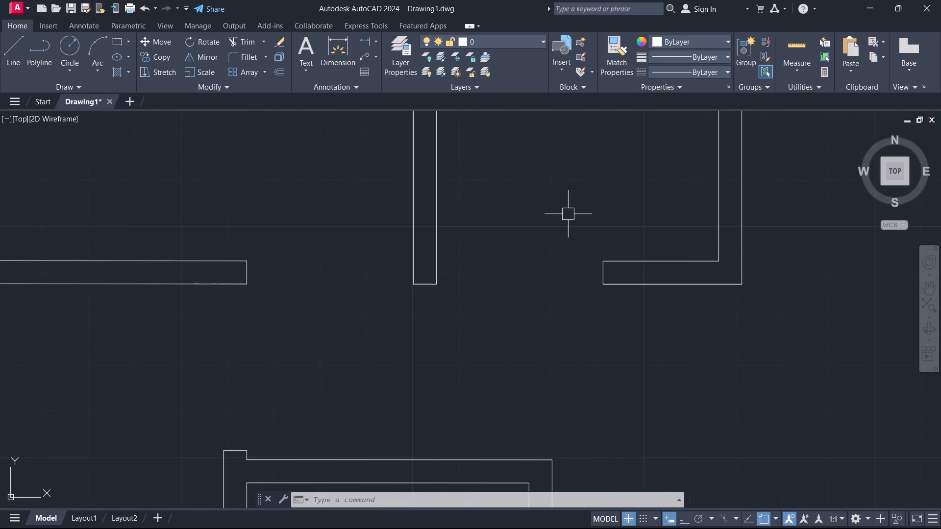
scroll(568, 214, down, 3)
scroll(568, 214, up, 1)
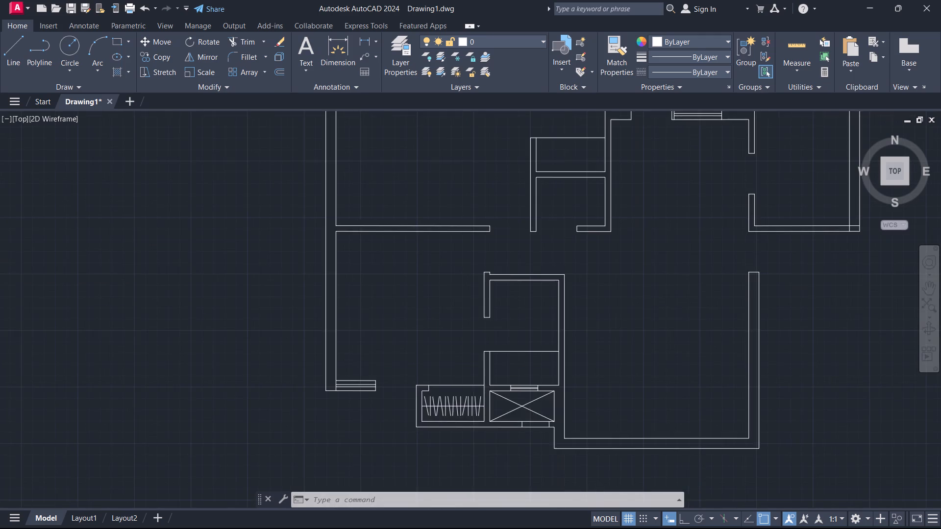
scroll(568, 214, up, 2)
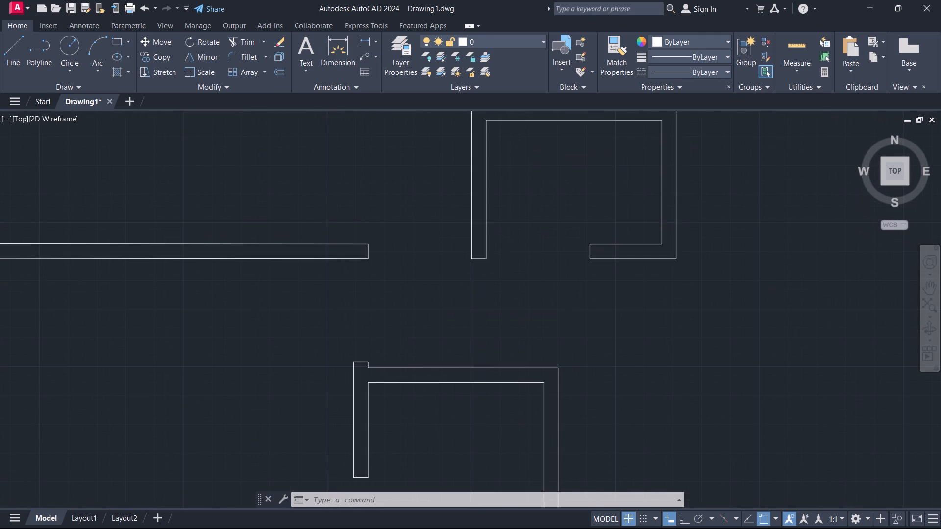
scroll(568, 214, down, 2)
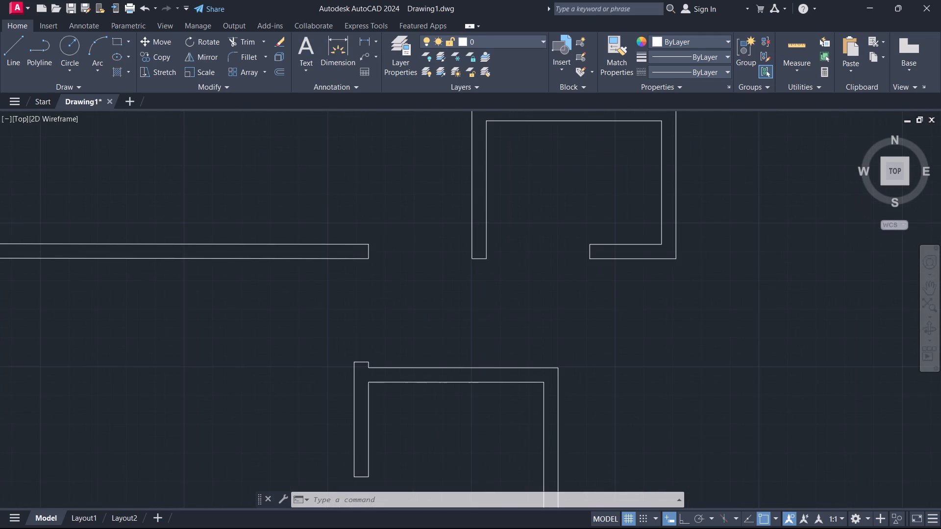
scroll(568, 214, down, 1)
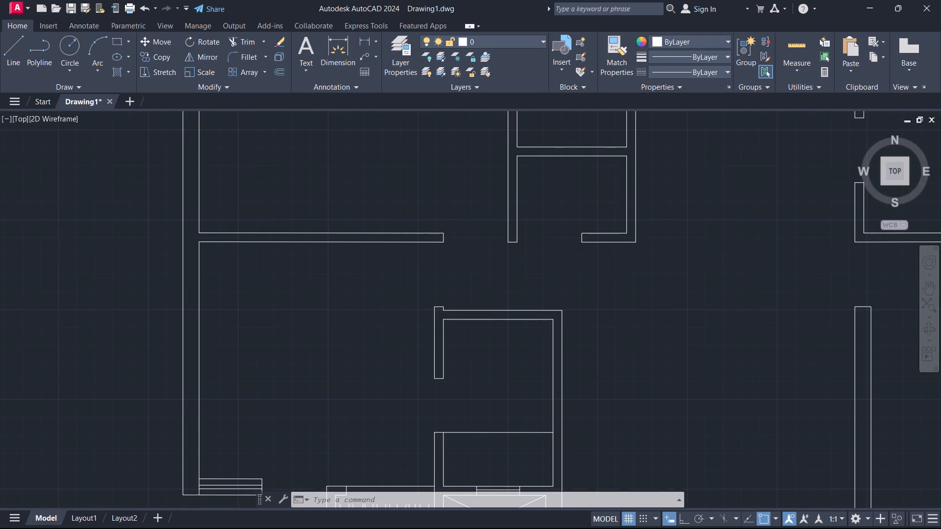
scroll(568, 214, down, 1)
scroll(568, 214, up, 3)
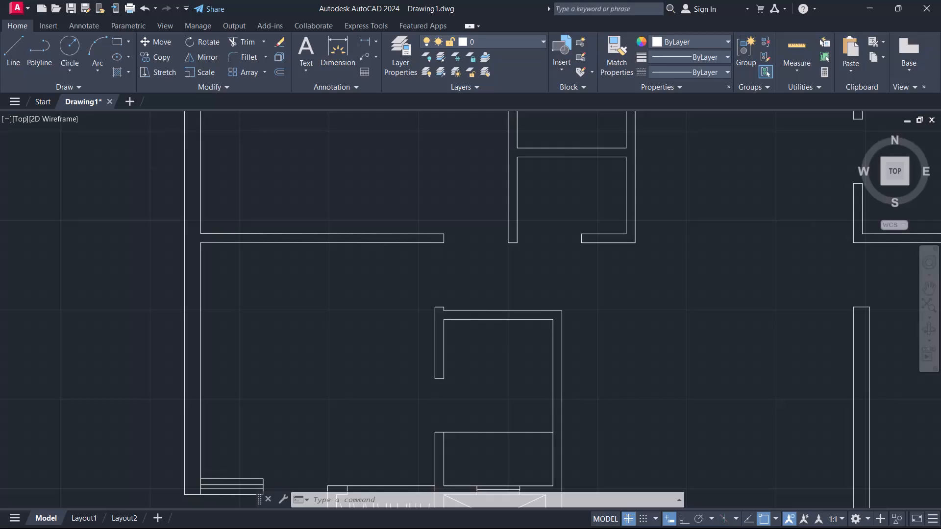
scroll(568, 214, up, 1)
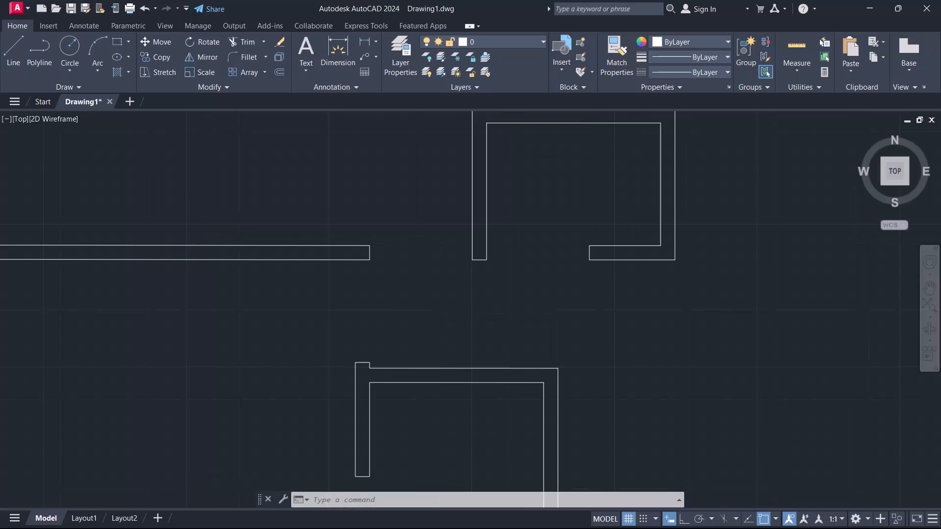
scroll(568, 214, down, 1)
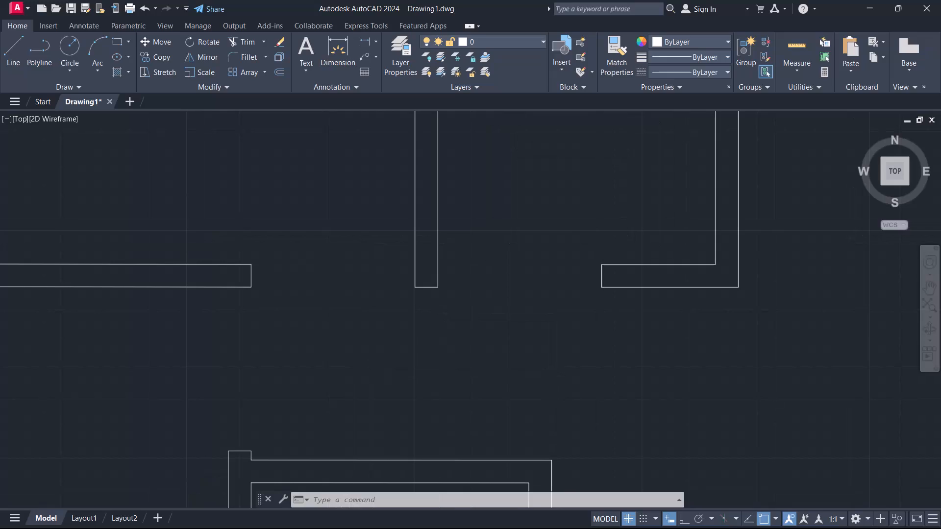
scroll(583, 229, down, 1)
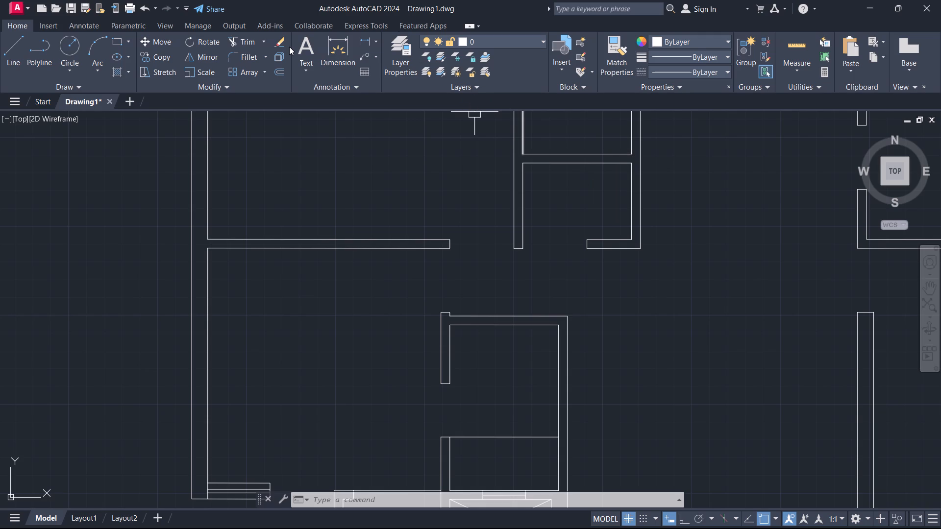
scroll(507, 232, down, 2)
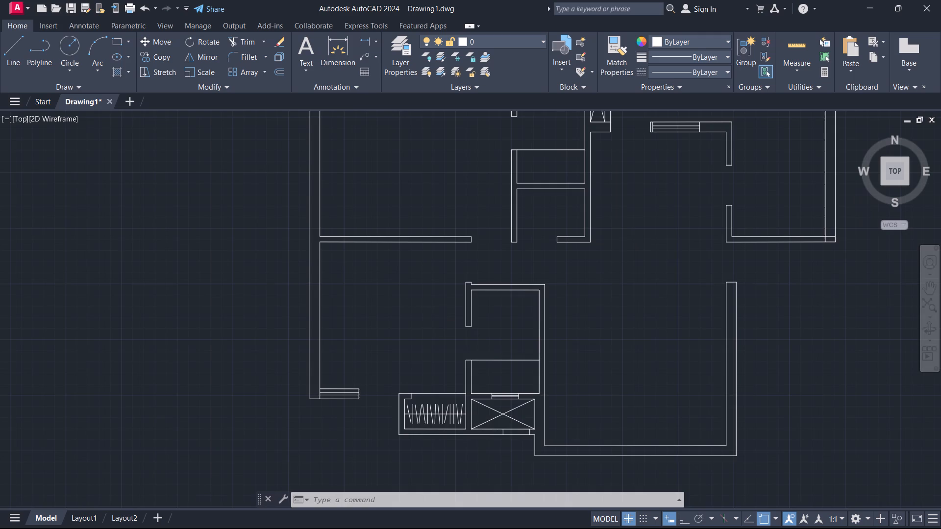
scroll(507, 232, up, 1)
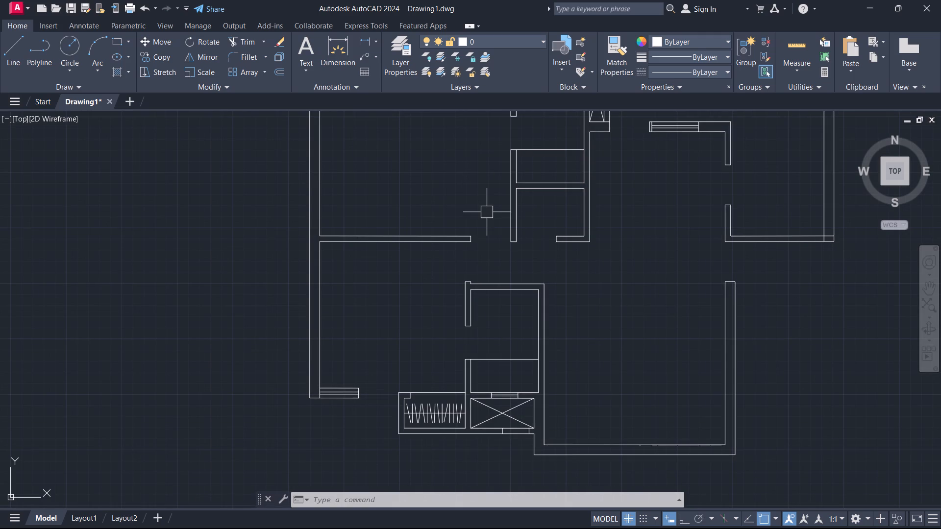
Fillet the inner wall lines into a sharp corner at the lower outer corner of the easternmost room.
middle_drag(582, 305, 496, 284)
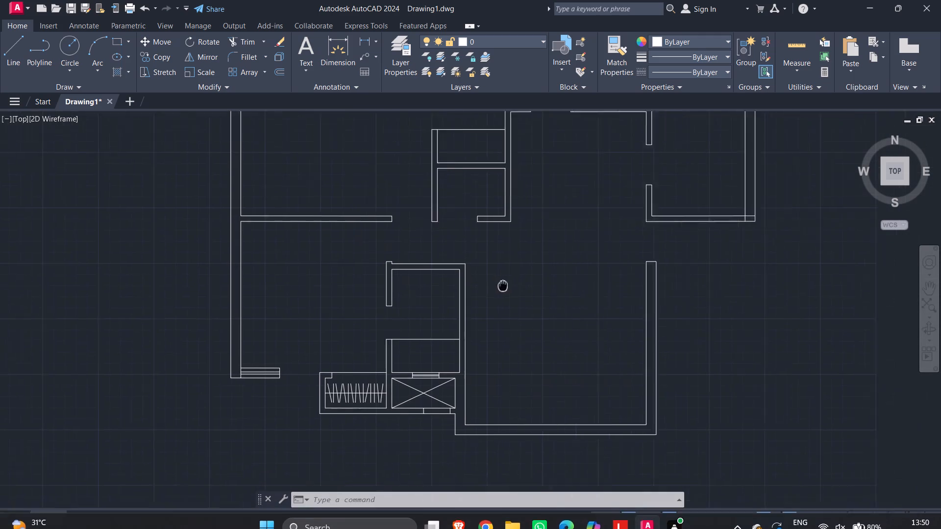
middle_drag(496, 284, 347, 313)
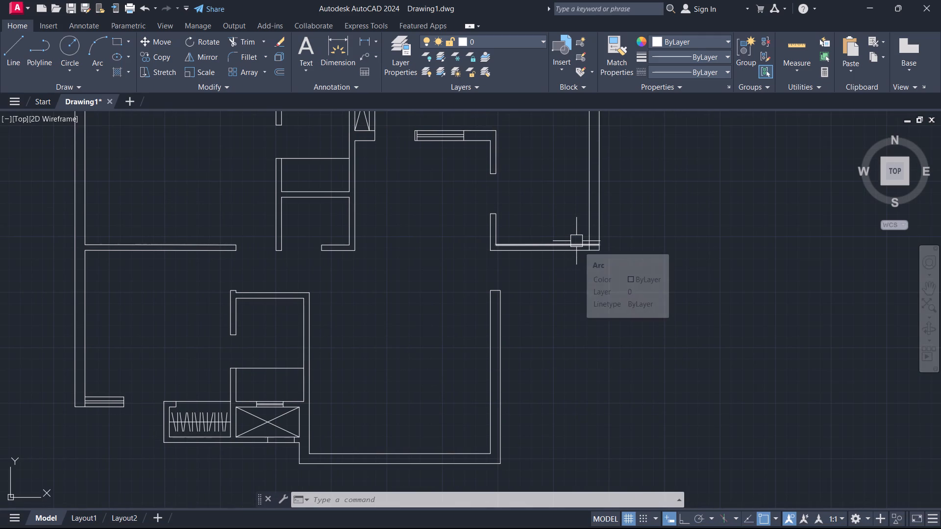
key(f)
key(space)
scroll(589, 237, up, 2)
click(590, 236)
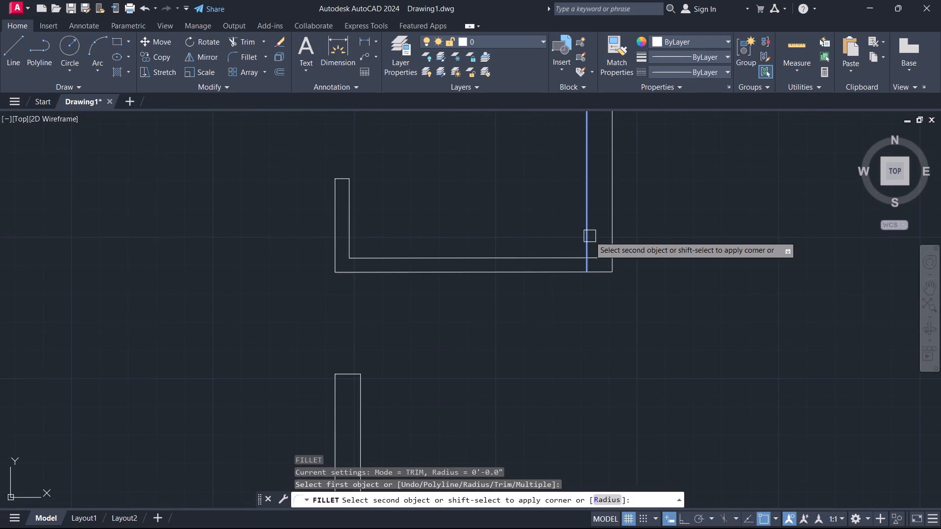
click(559, 252)
key(Escape)
scroll(554, 245, down, 3)
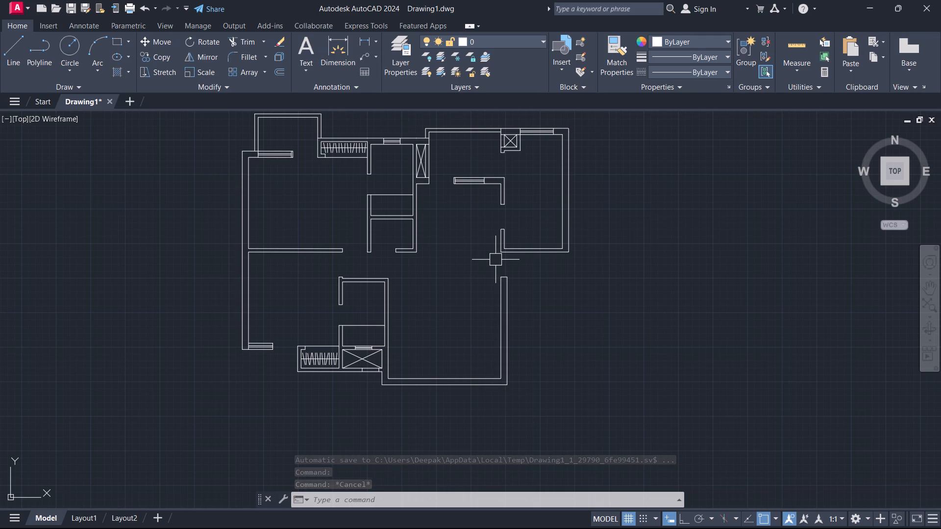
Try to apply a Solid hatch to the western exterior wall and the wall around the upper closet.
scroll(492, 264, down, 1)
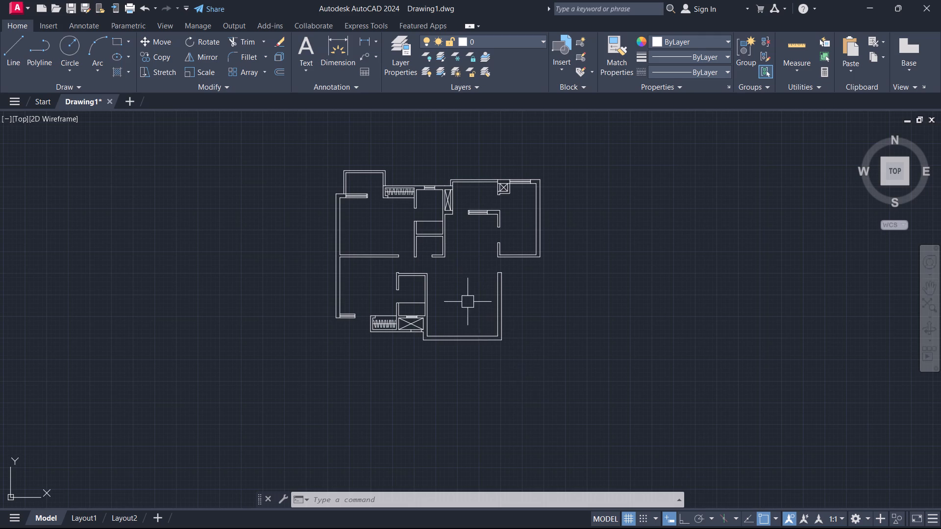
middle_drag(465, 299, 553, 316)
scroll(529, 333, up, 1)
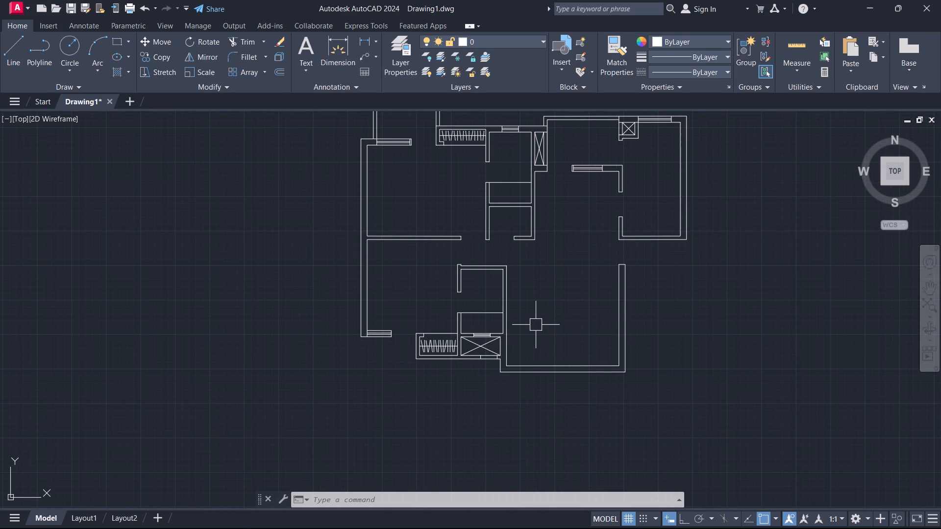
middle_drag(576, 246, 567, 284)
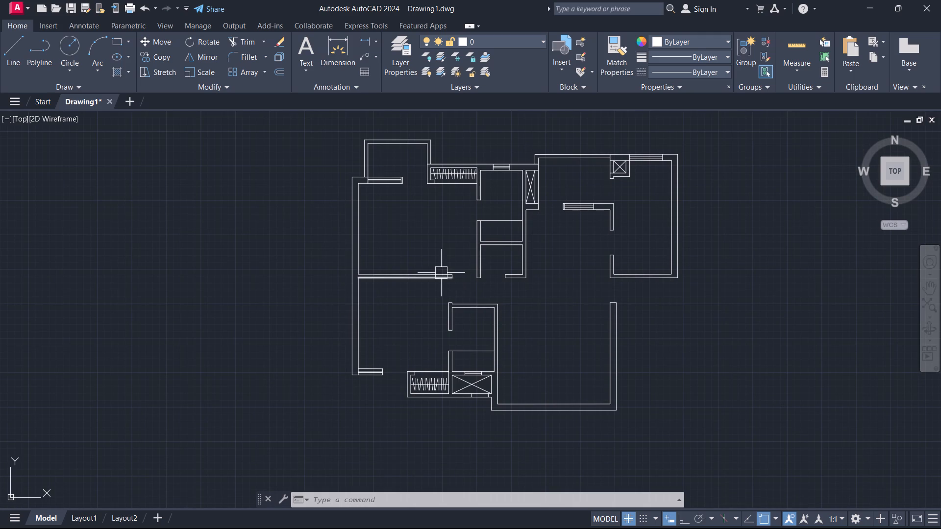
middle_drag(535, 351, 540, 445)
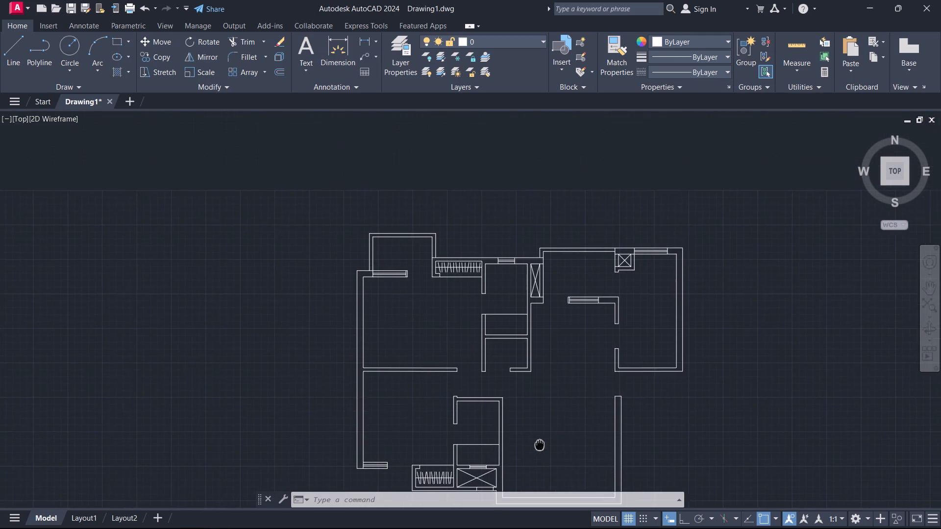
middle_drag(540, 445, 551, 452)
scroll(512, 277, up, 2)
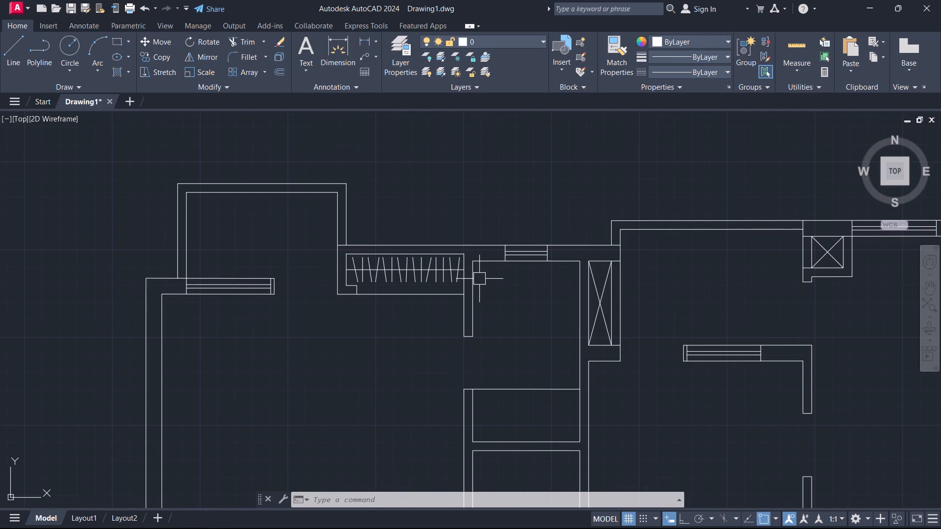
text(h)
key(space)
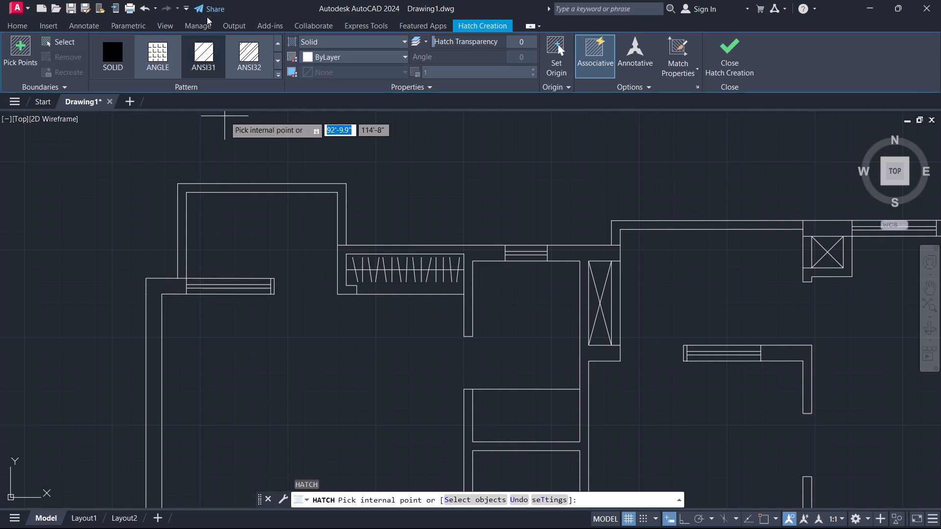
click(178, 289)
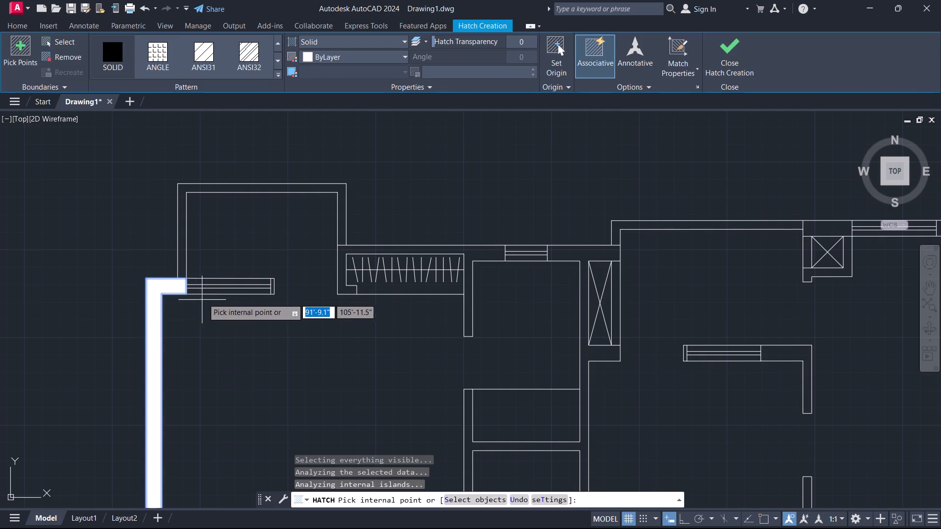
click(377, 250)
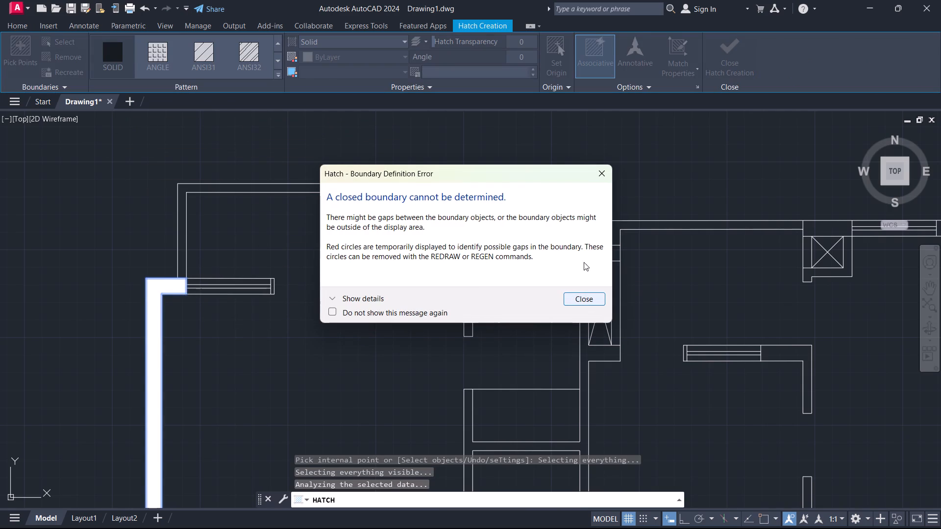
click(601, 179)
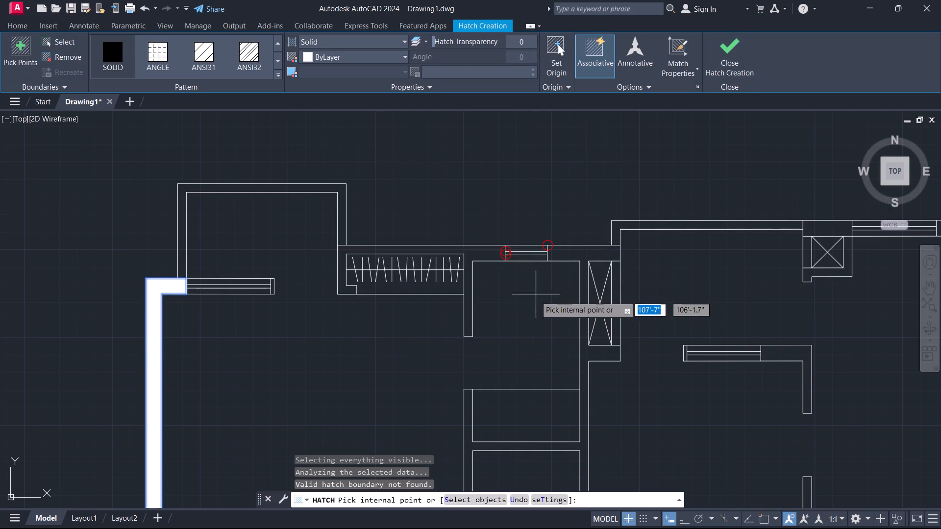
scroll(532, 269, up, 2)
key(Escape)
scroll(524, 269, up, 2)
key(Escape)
Extend the western end line of the window east of the upper closet to the outer wall line.
scroll(430, 202, up, 1)
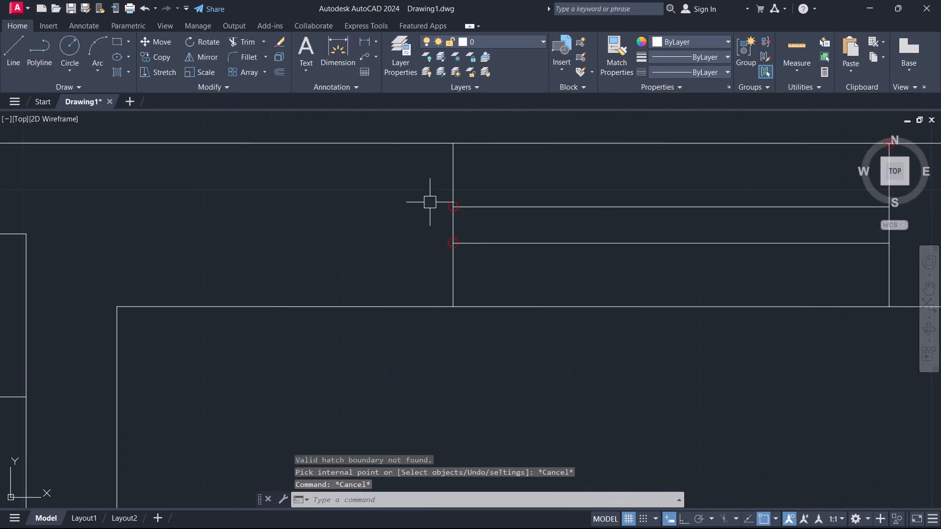
scroll(430, 202, up, 2)
scroll(431, 203, down, 1)
click(450, 167)
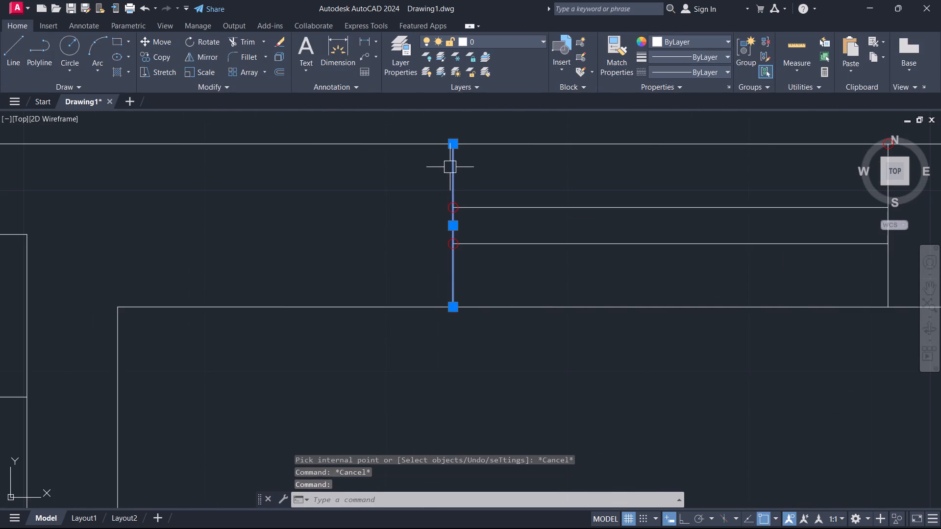
scroll(456, 153, up, 6)
middle_drag(454, 143, 517, 329)
scroll(467, 295, up, 5)
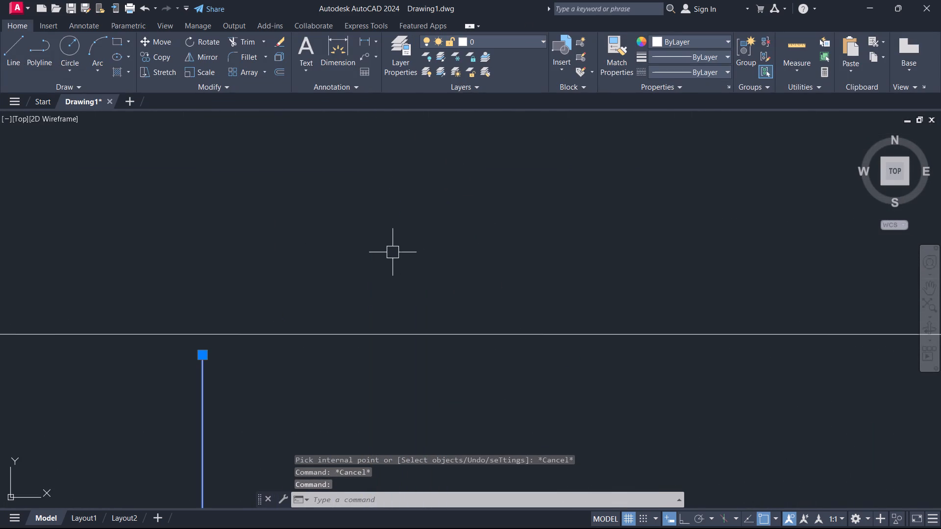
key(Escape)
scroll(314, 307, down, 2)
text(ex)
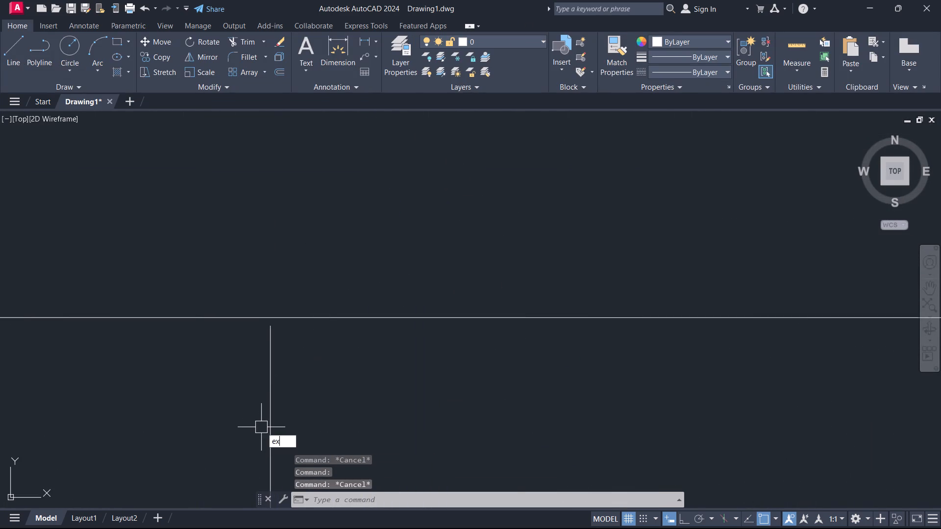
key(space)
drag(318, 390, 313, 387)
click(228, 377)
scroll(237, 382, down, 5)
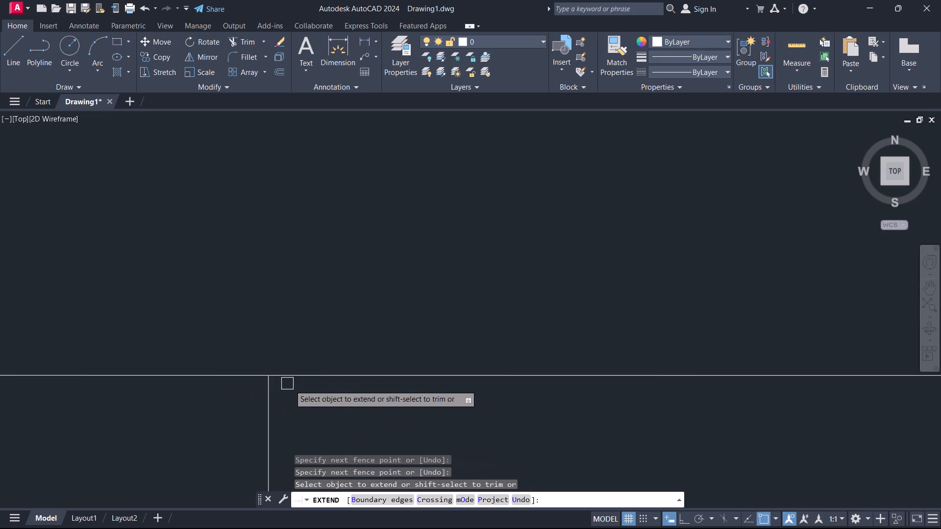
Extend the eastern end line of the same window to the outer and inner wall lines.
middle_drag(422, 422, 709, 0)
scroll(547, 397, down, 5)
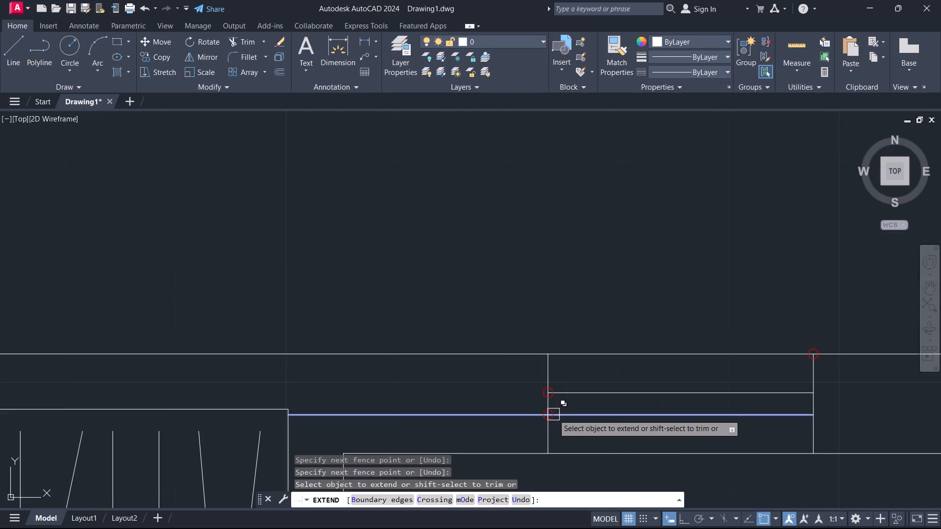
middle_drag(566, 377, 626, 207)
scroll(609, 237, up, 3)
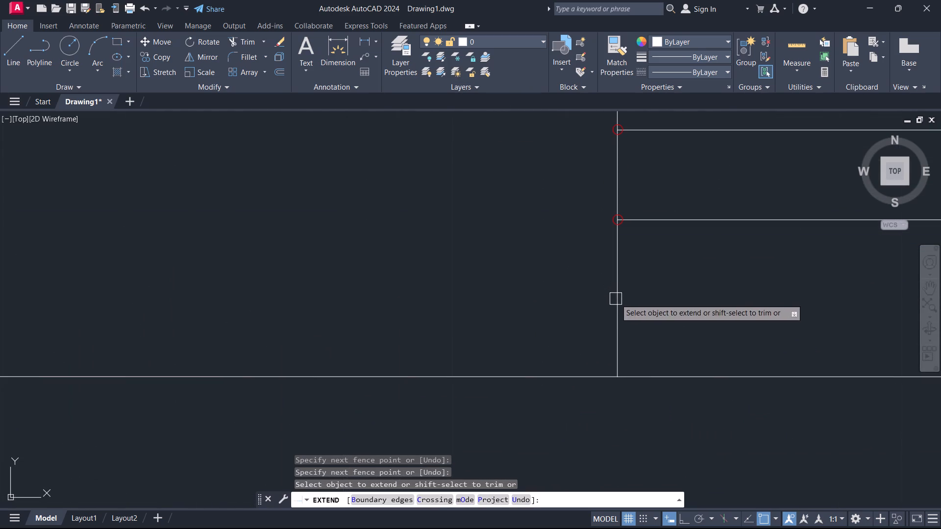
scroll(620, 298, down, 4)
middle_drag(687, 288, 308, 366)
scroll(317, 367, up, 2)
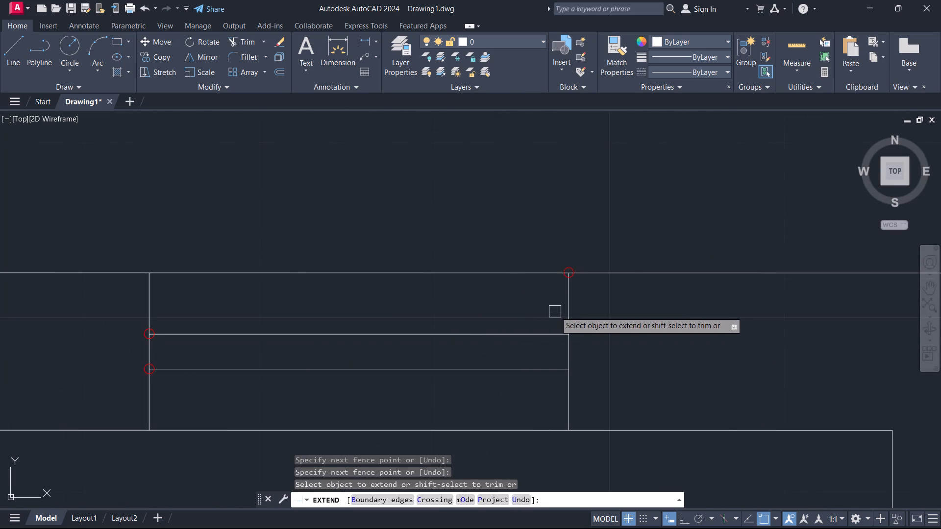
click(556, 311)
click(611, 297)
drag(533, 403, 538, 403)
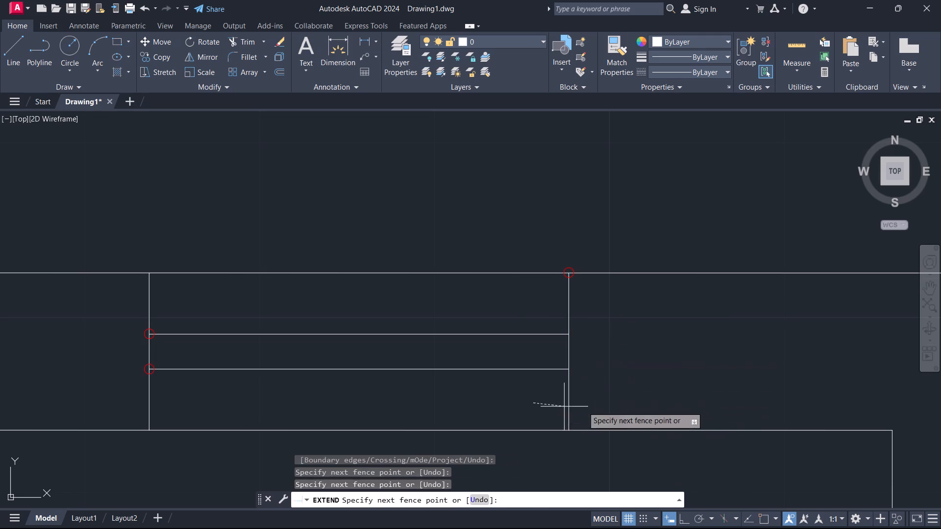
click(615, 404)
scroll(606, 366, down, 2)
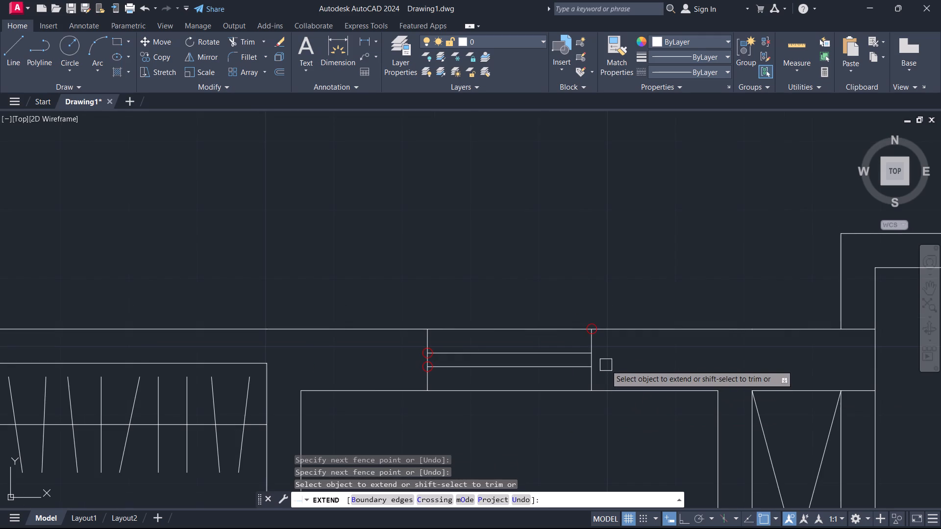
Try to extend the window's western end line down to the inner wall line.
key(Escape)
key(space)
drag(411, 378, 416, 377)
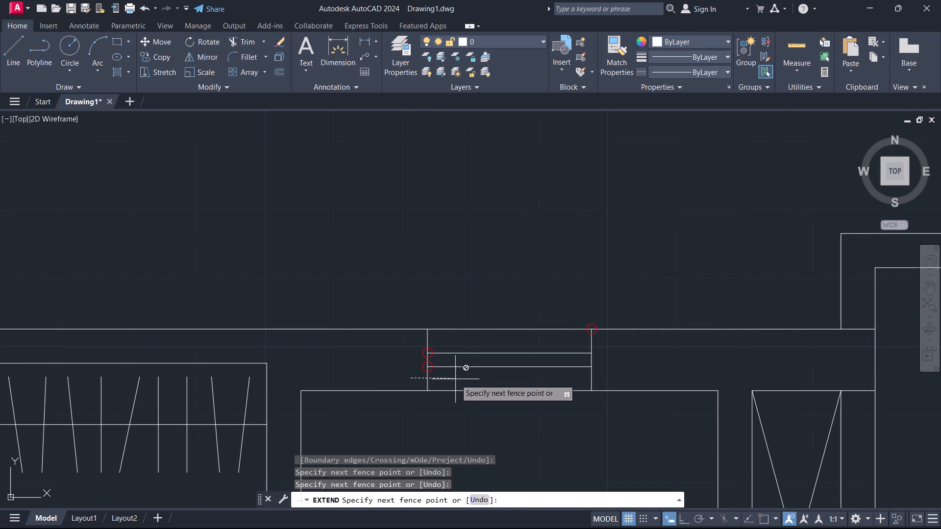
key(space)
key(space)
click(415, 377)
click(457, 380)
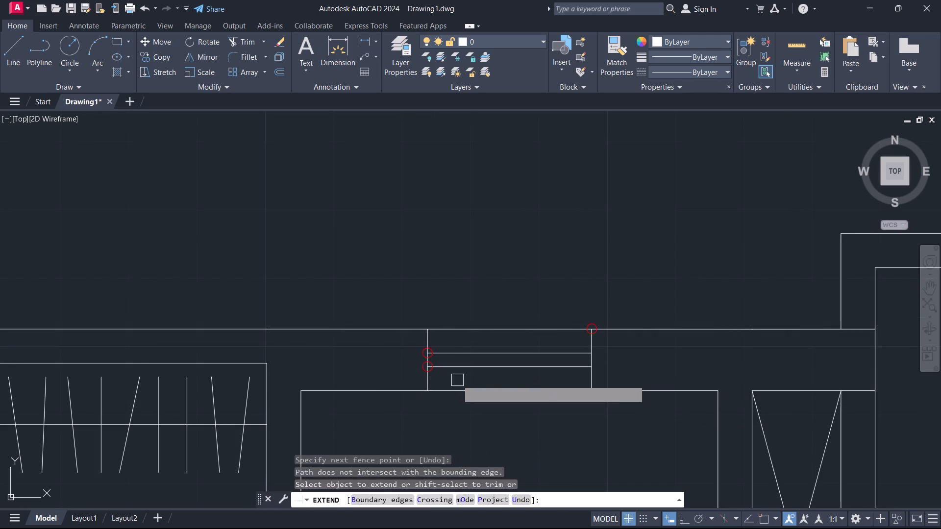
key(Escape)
Apply a Solid hatch to the walls around the upper closet, beside the adjoining window and around the central small rooms.
text(h)
key(space)
click(376, 371)
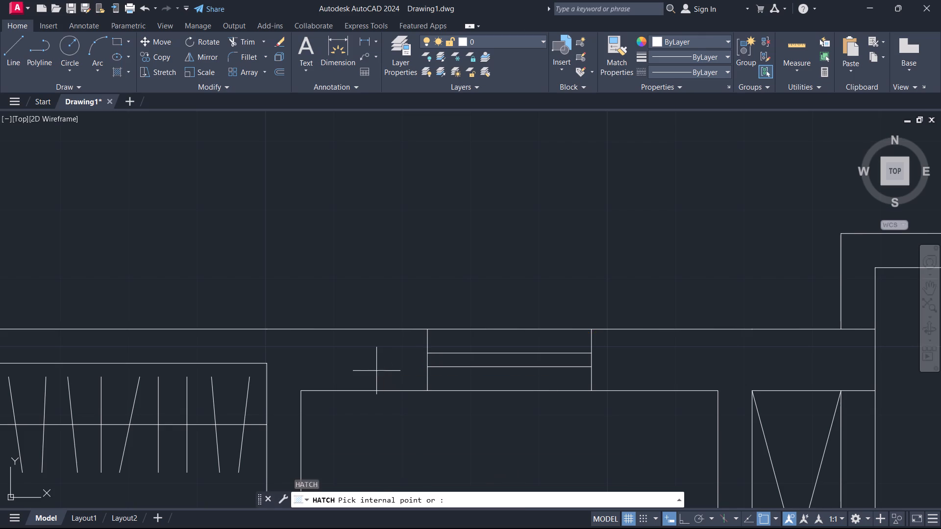
scroll(376, 404, down, 2)
scroll(376, 404, up, 1)
scroll(376, 404, down, 2)
click(493, 391)
scroll(497, 410, down, 3)
middle_drag(496, 411, 540, 282)
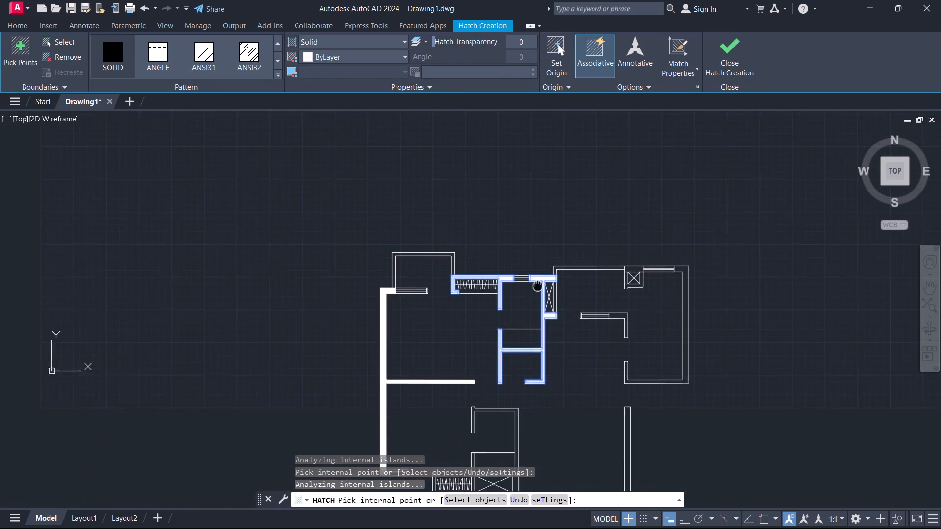
middle_drag(540, 282, 541, 279)
scroll(542, 318, up, 2)
scroll(543, 356, down, 2)
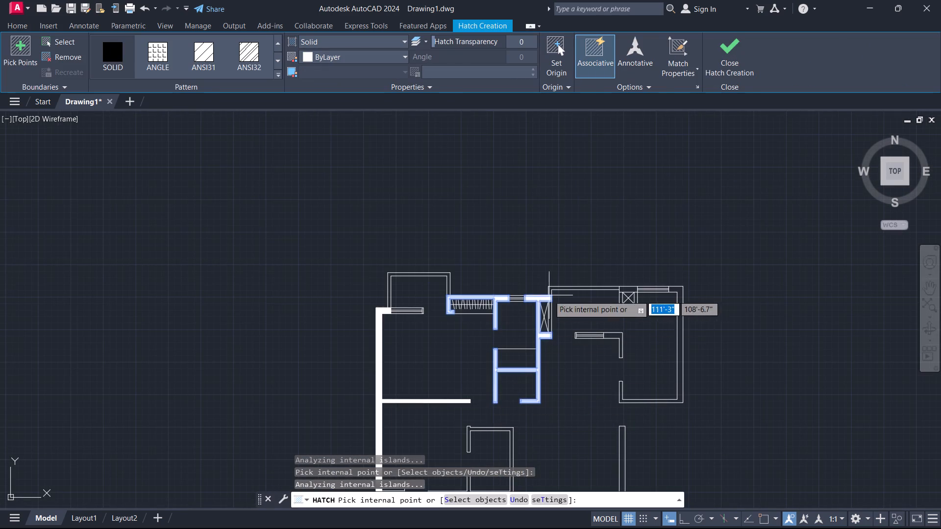
middle_drag(543, 402, 560, 328)
key(space)
Apply a Solid hatch to the L-shaped wall and the narrow end jamb on either side of the eastern interior window.
scroll(635, 295, up, 1)
key(space)
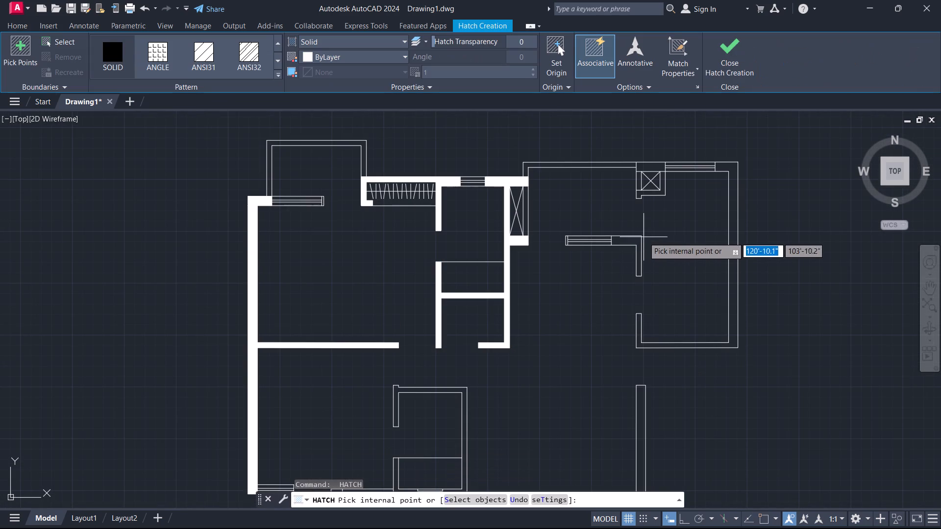
click(636, 244)
scroll(568, 244, up, 3)
click(557, 233)
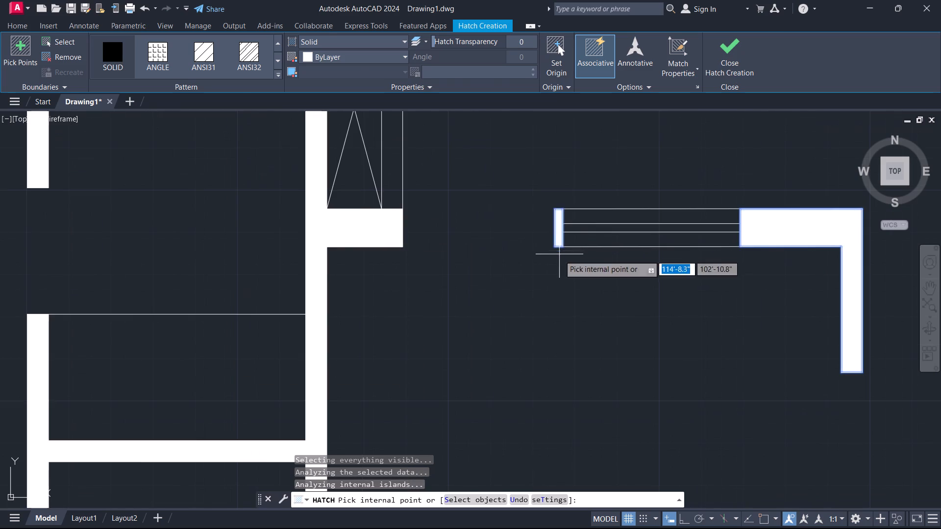
key(Escape)
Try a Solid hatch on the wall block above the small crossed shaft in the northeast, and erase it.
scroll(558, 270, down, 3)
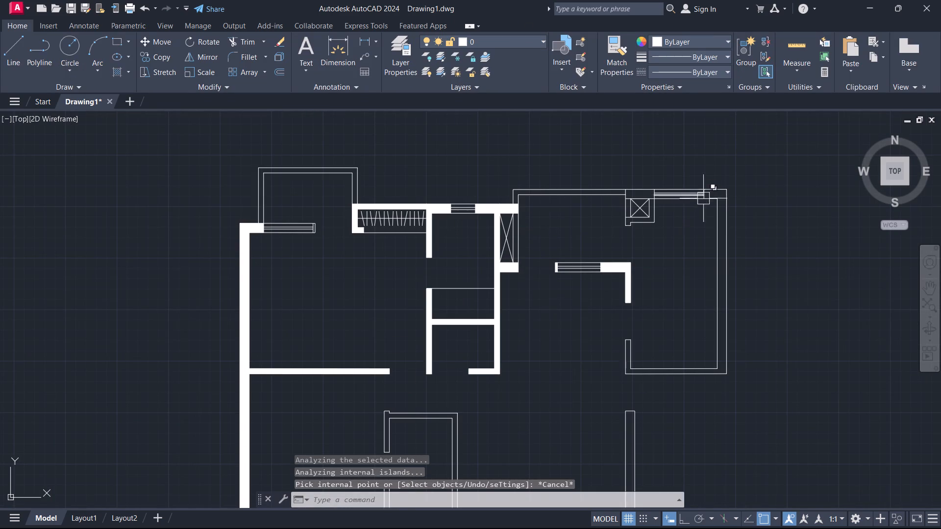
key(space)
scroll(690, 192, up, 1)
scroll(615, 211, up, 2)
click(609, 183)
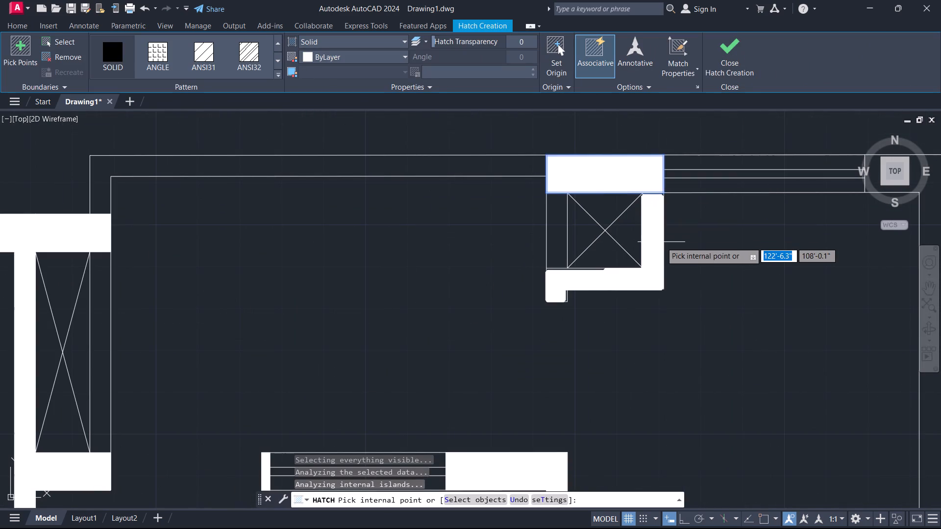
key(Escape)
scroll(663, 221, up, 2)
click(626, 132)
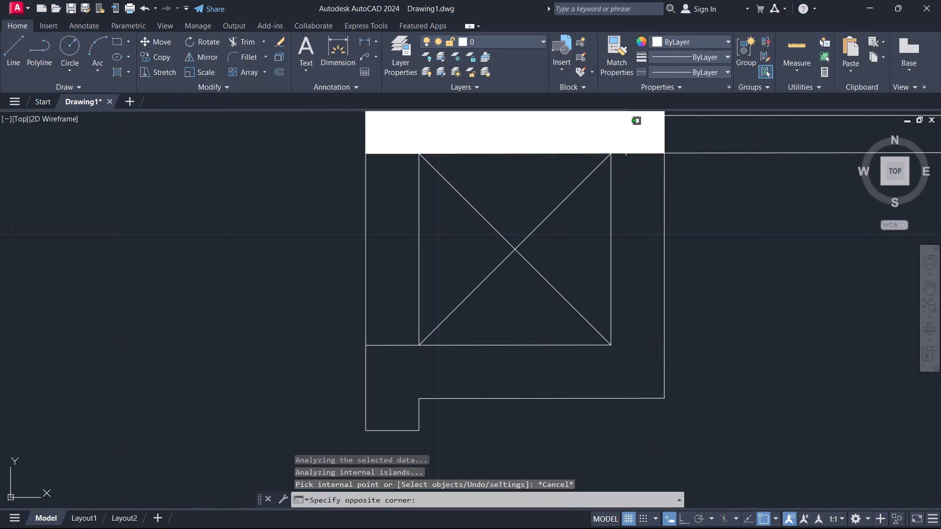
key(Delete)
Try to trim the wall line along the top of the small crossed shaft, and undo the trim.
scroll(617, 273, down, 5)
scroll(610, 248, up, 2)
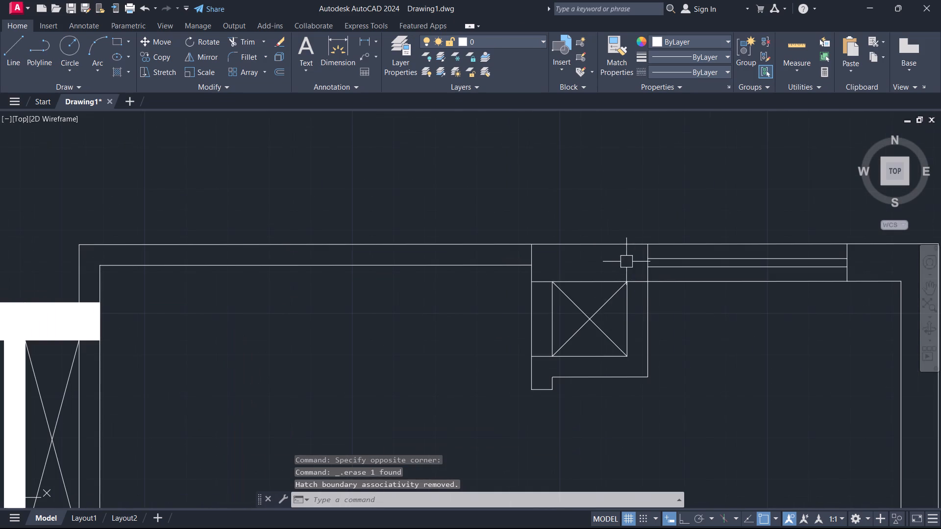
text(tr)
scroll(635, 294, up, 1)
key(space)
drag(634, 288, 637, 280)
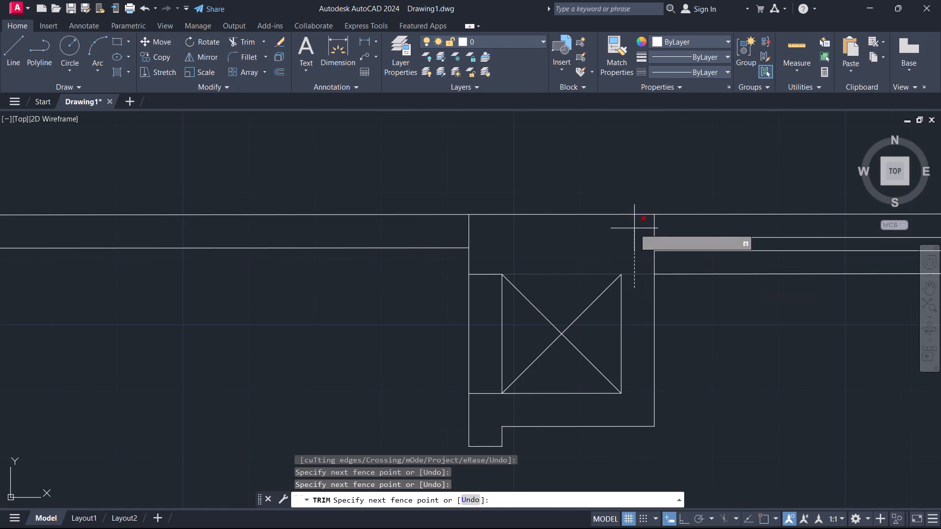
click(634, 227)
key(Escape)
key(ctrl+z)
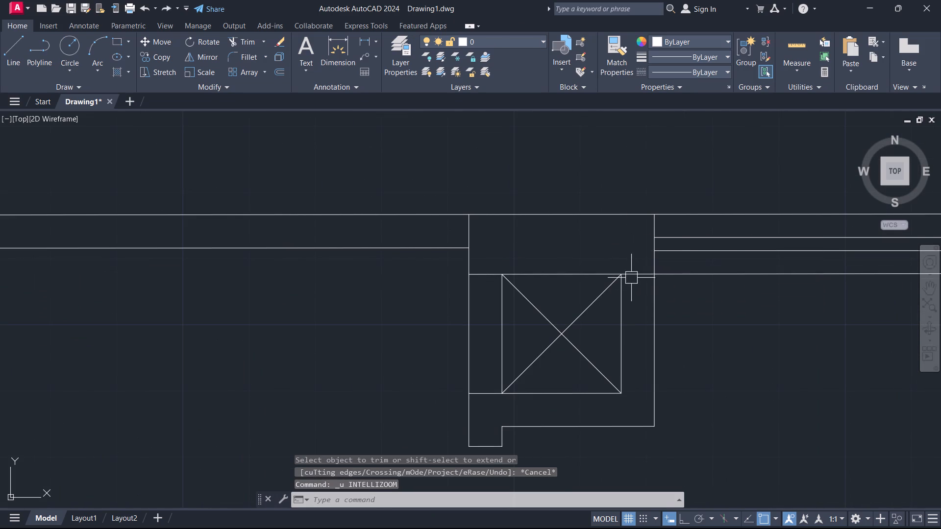
Extend the eastern side line of the crossed shaft up to the wall line above it.
scroll(632, 276, up, 4)
scroll(565, 263, up, 2)
text(ex)
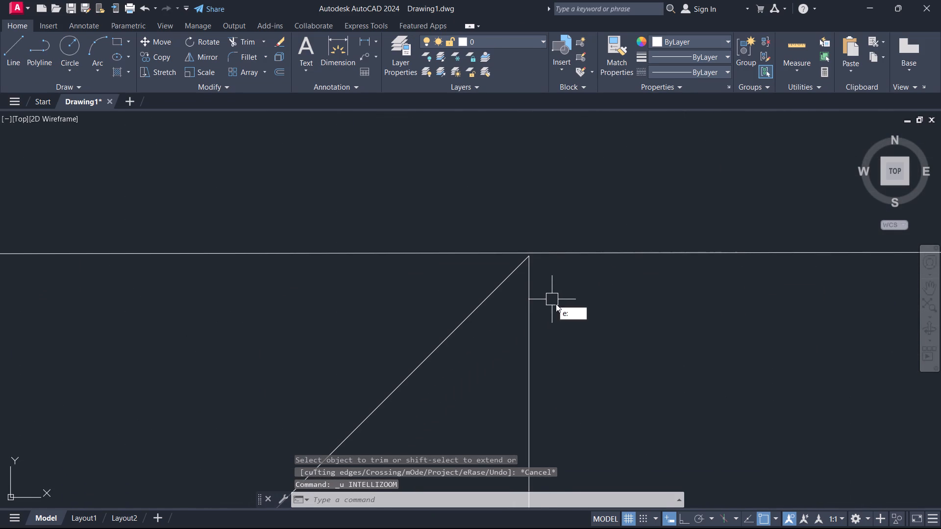
key(space)
click(556, 305)
click(503, 316)
key(Escape)
scroll(559, 313, down, 7)
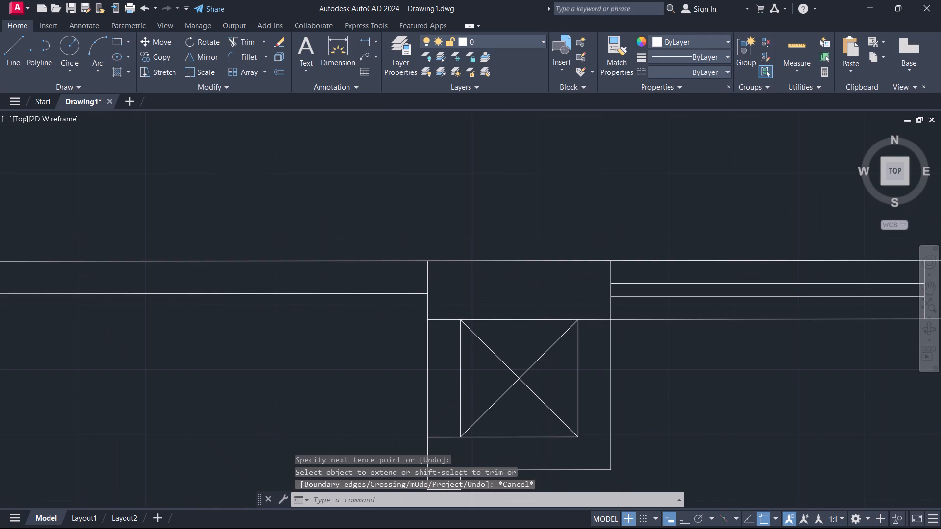
Trim the wall line segment between the crossed shaft's upper eastern corner and the adjoining window's end line.
key(t)
key(r)
key(space)
scroll(594, 333, up, 2)
click(589, 330)
click(590, 297)
key(Escape)
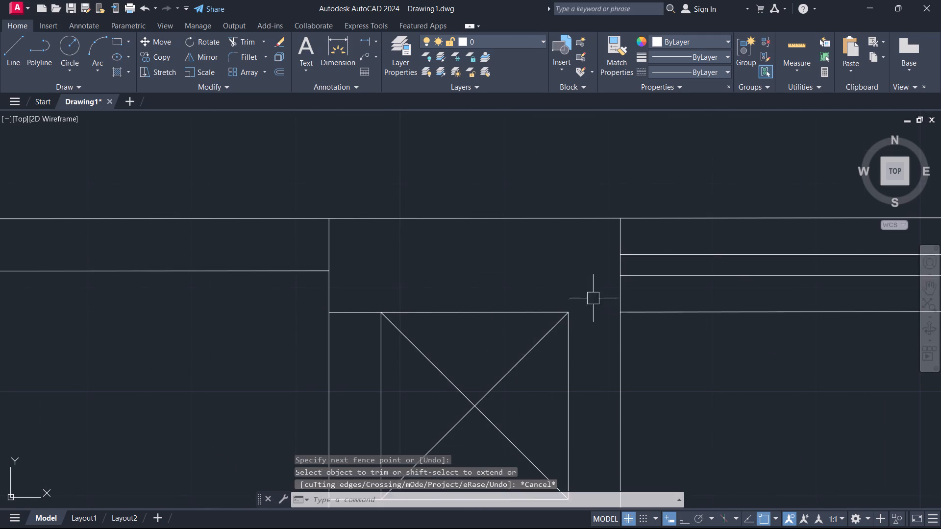
Apply a Solid hatch to the connected wall wrapping the top, east and bottom of the crossed shaft.
scroll(596, 310, down, 2)
key(h)
key(space)
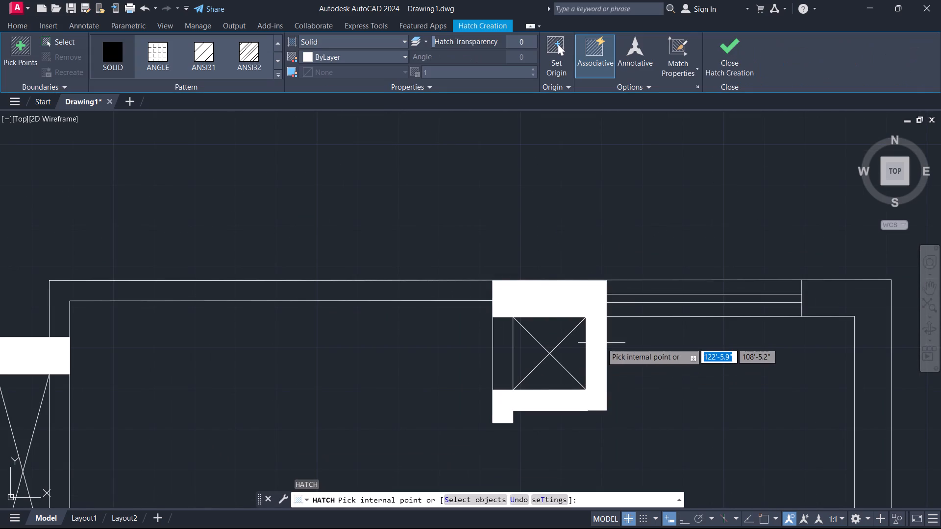
click(602, 342)
key(space)
Apply a Solid hatch to the exterior wall of the easternmost room, from the north window around to the door opening.
key(space)
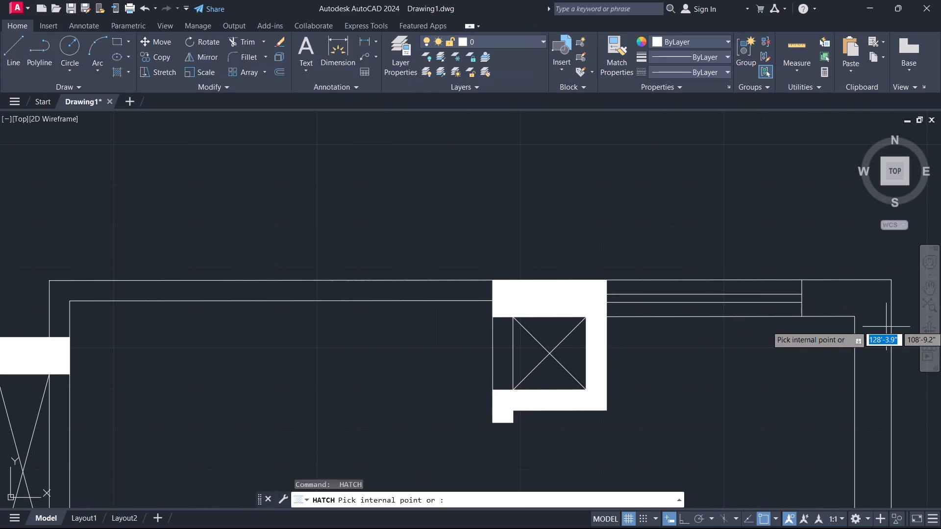
click(878, 324)
scroll(796, 395, down, 2)
scroll(583, 287, down, 1)
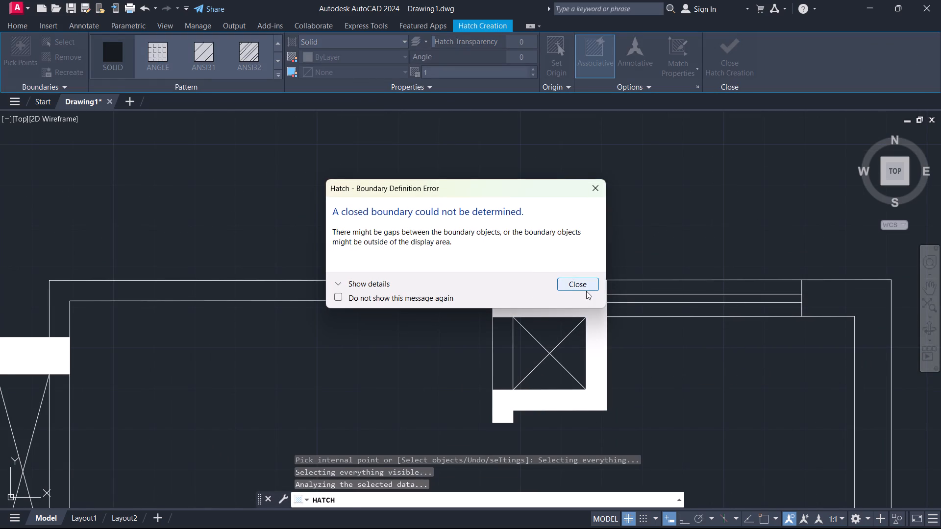
click(585, 288)
scroll(652, 361, down, 6)
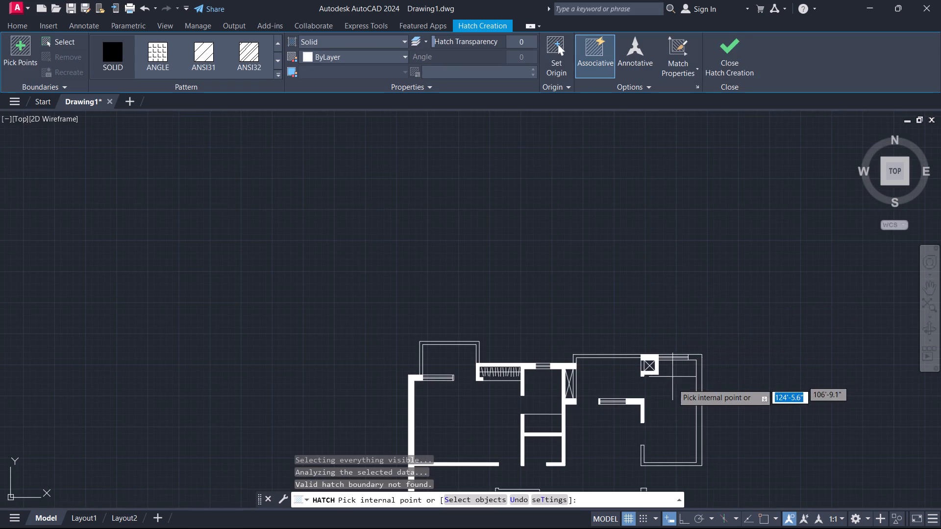
middle_drag(672, 386, 671, 307)
scroll(688, 315, up, 2)
click(711, 331)
scroll(669, 366, down, 2)
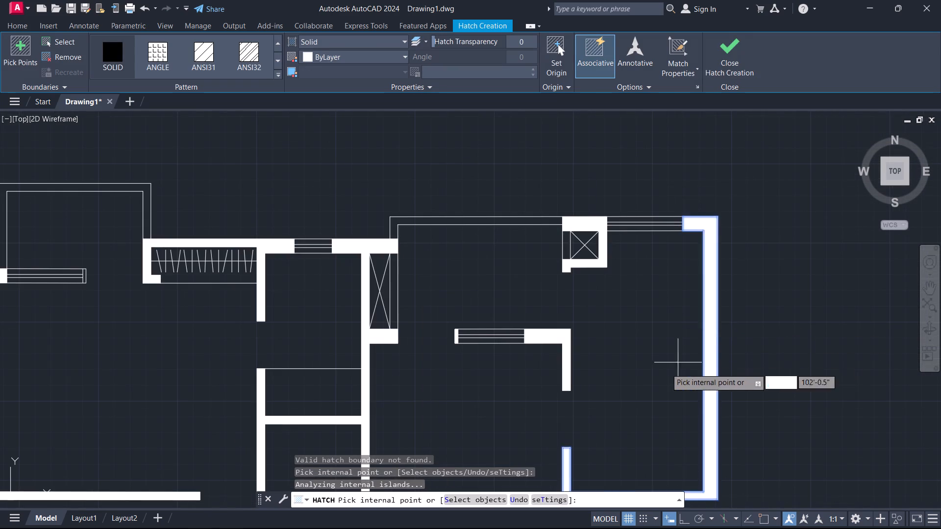
middle_drag(644, 358, 651, 258)
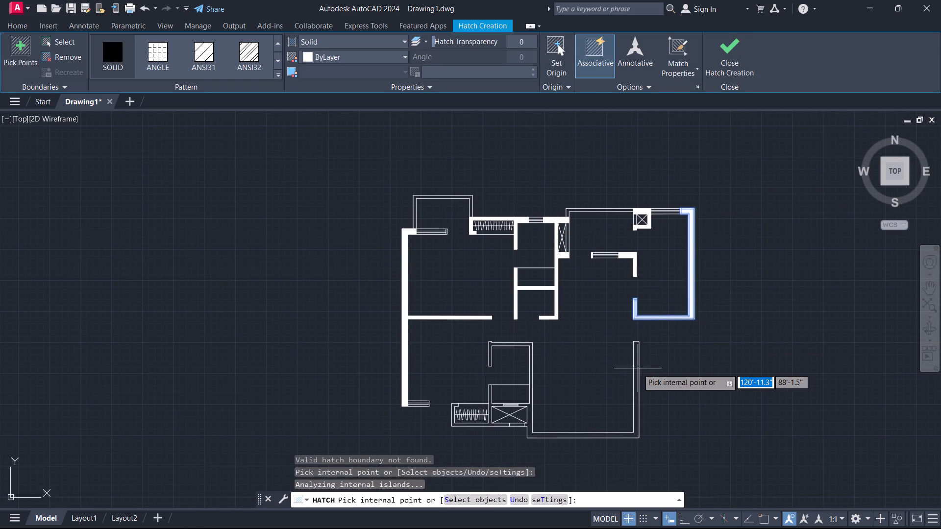
key(space)
Apply a Solid hatch to the walls enclosing the large southern room and the adjoining small room.
key(space)
scroll(634, 366, up, 1)
click(634, 366)
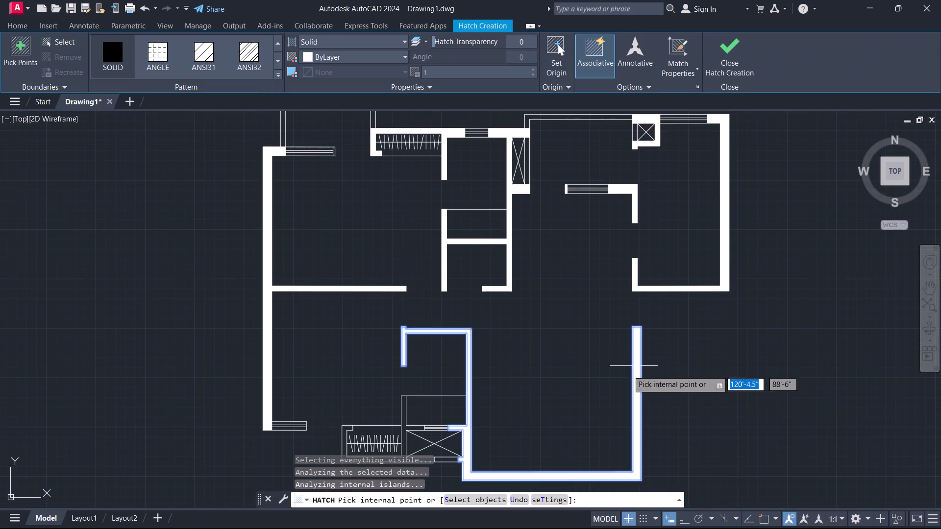
key(Escape)
Apply a Solid hatch to the connected walls around the southern wardrobe and along the crossed shaft's west side.
scroll(524, 388, down, 1)
middle_drag(536, 388, 601, 328)
scroll(571, 354, up, 1)
middle_drag(571, 354, 787, 279)
scroll(785, 279, up, 2)
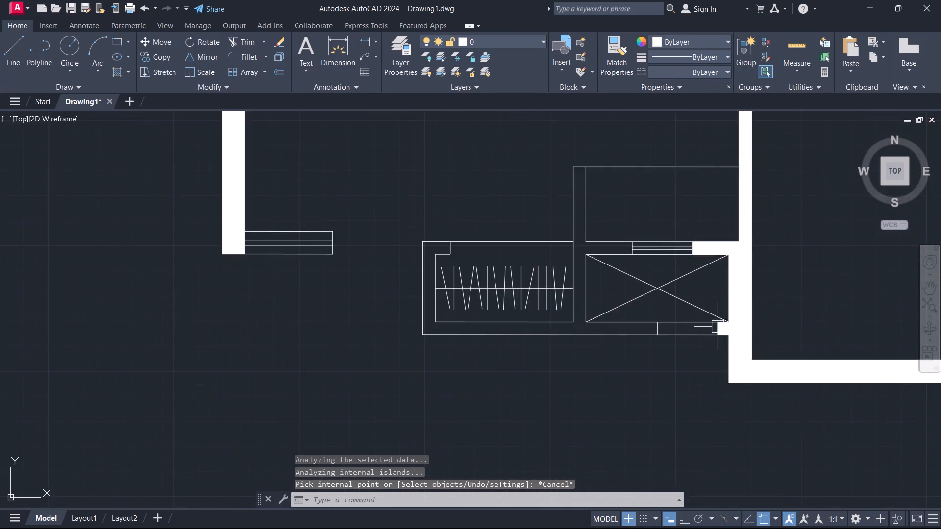
scroll(718, 327, up, 1)
key(space)
scroll(533, 336, down, 3)
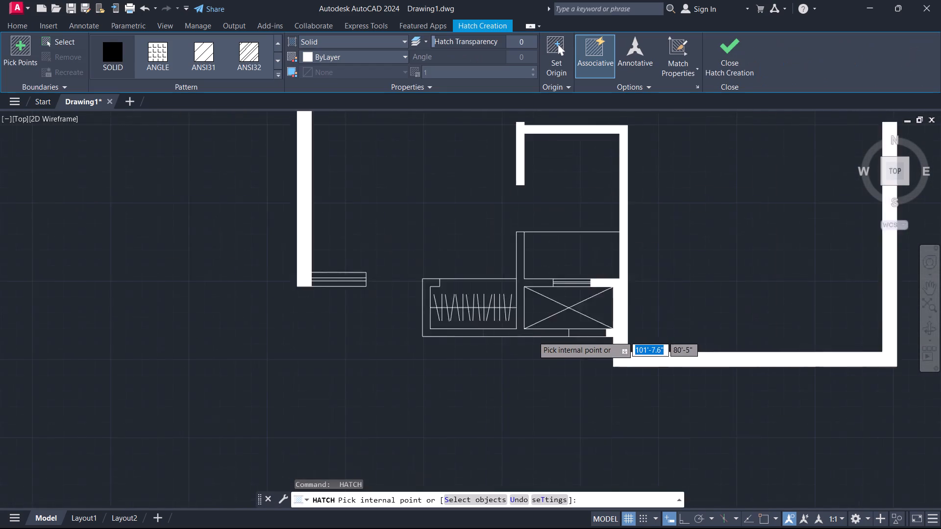
scroll(525, 293, up, 1)
click(525, 292)
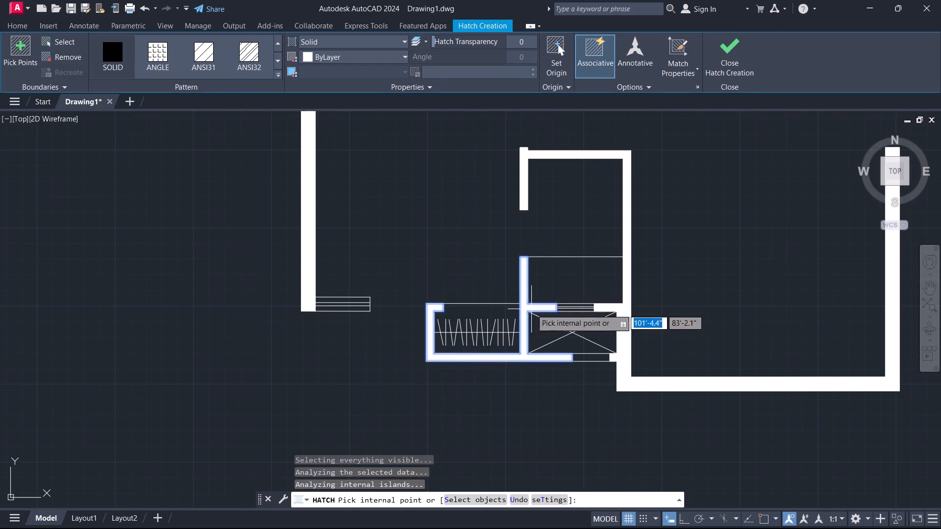
key(Escape)
Apply a Solid hatch to the narrow jamb at the east end of the northwest room's north window.
scroll(514, 356, down, 1)
middle_drag(420, 329, 446, 403)
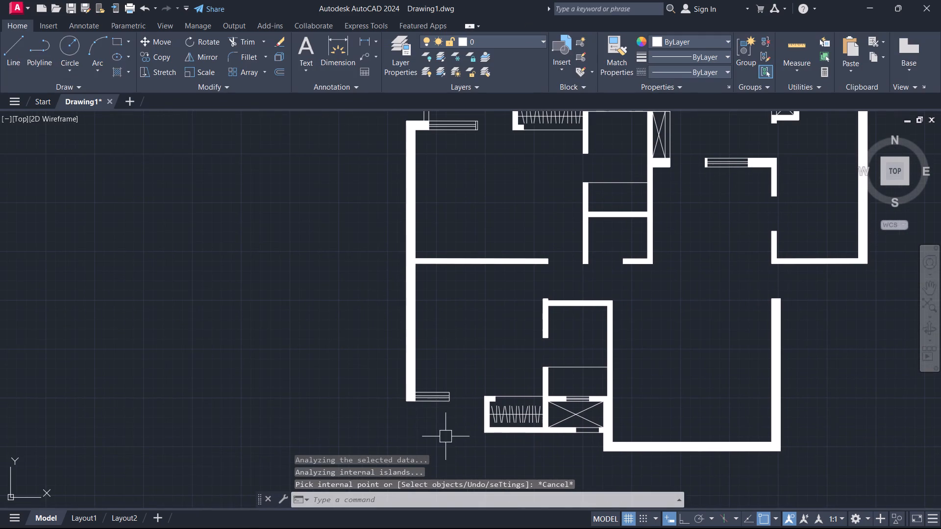
middle_drag(470, 339, 472, 439)
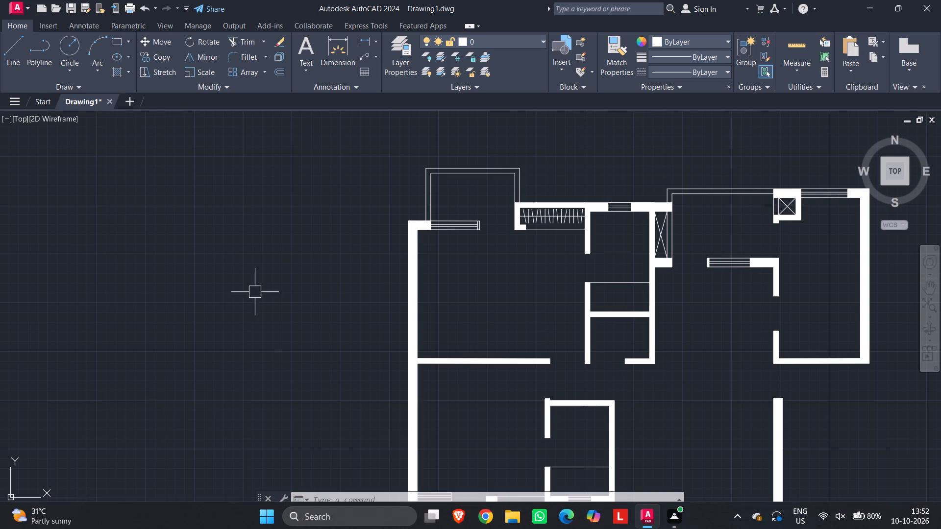
scroll(502, 244, up, 3)
scroll(459, 213, up, 2)
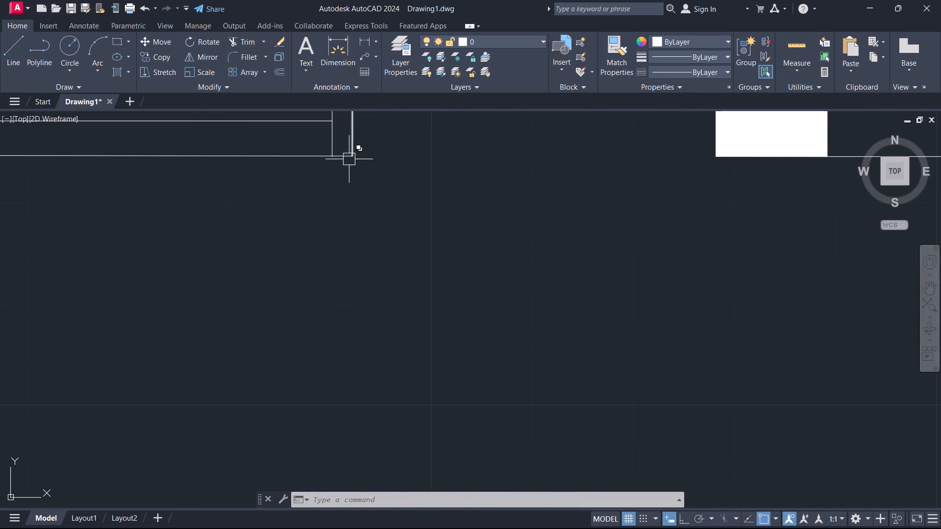
key(space)
middle_drag(376, 201, 432, 329)
click(396, 252)
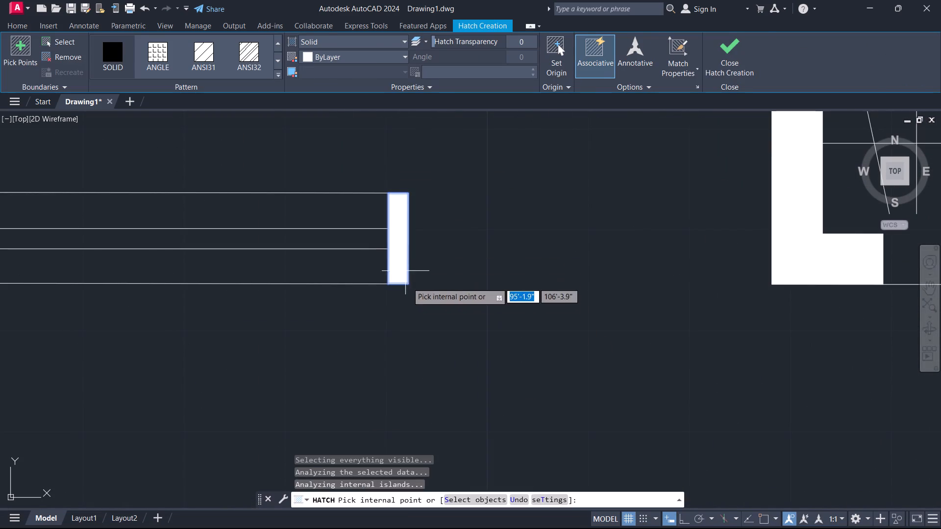
key(Escape)
Examine the wall hatching across the whole floor plan, from the southern rooms to the northern rooms.
scroll(423, 306, down, 4)
scroll(444, 355, down, 1)
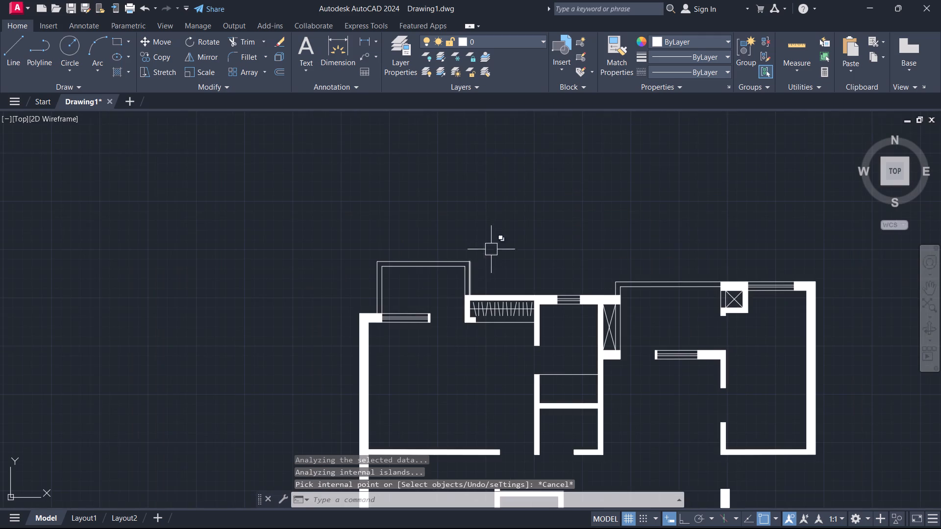
middle_drag(460, 338, 458, 141)
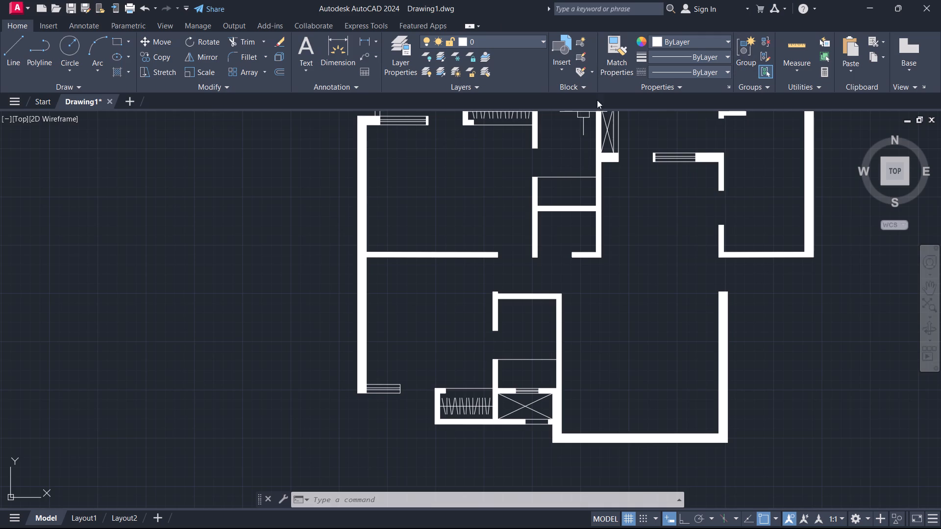
middle_drag(478, 272, 470, 266)
middle_drag(470, 266, 452, 184)
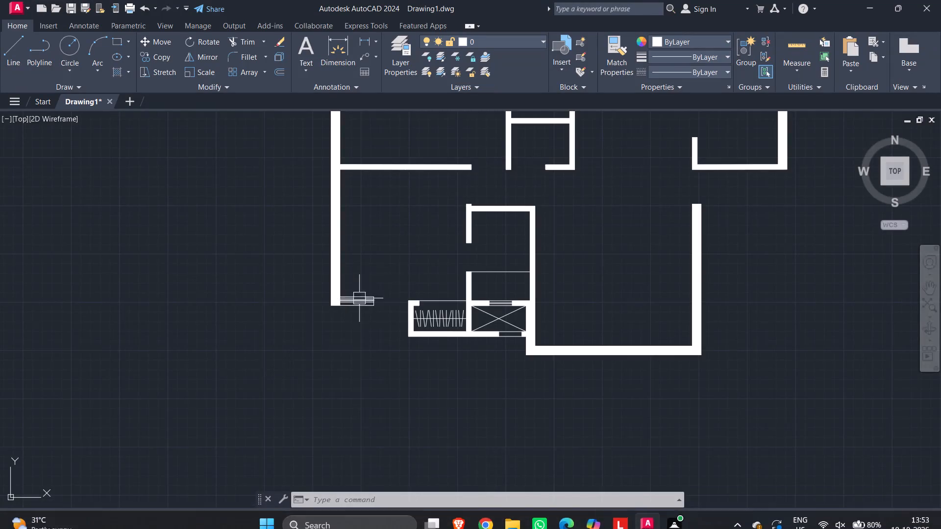
middle_drag(460, 226, 462, 445)
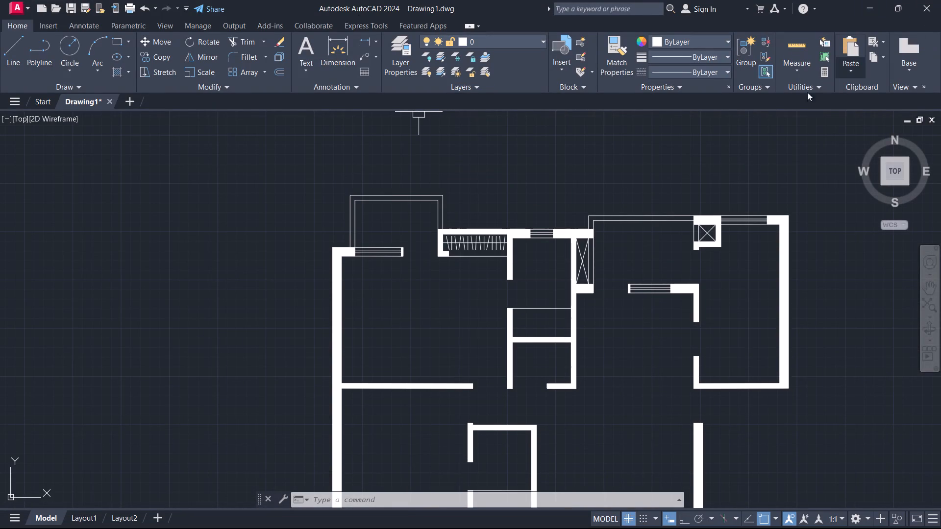
scroll(630, 343, down, 1)
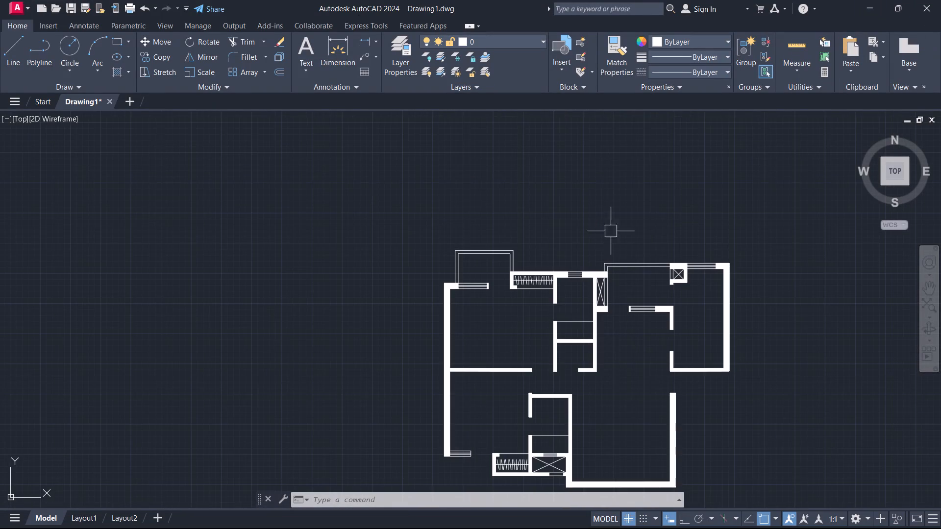
middle_drag(607, 383, 606, 249)
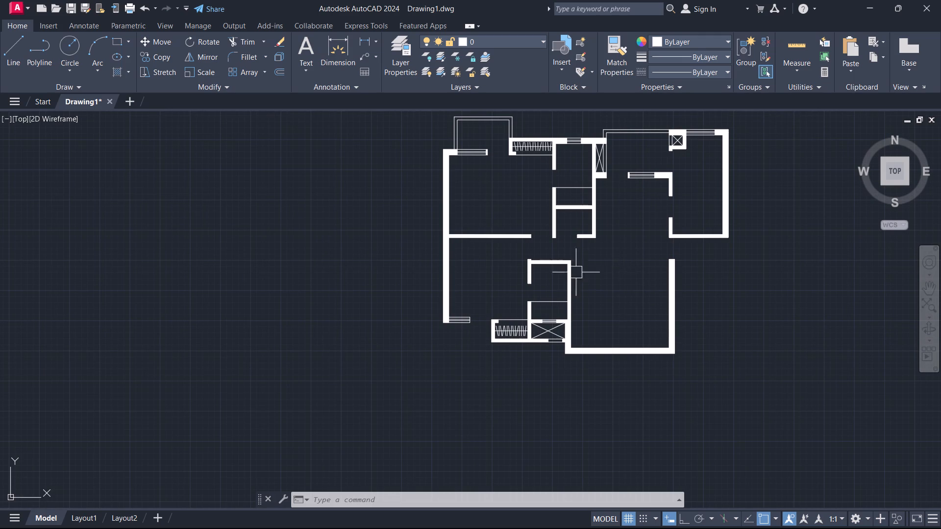
Insert the Door - Imperial block from the Architectural tool palette inside the southwest room.
scroll(522, 257, up, 3)
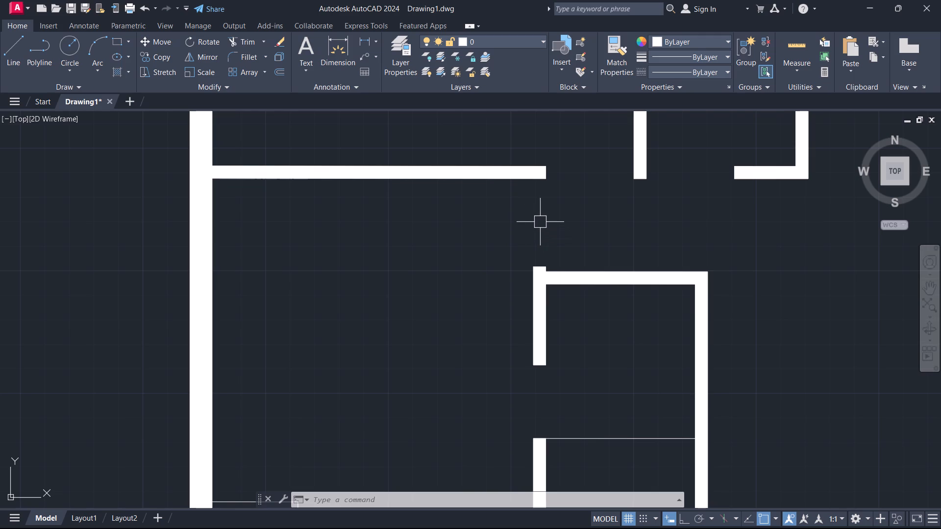
text(tp)
key(space)
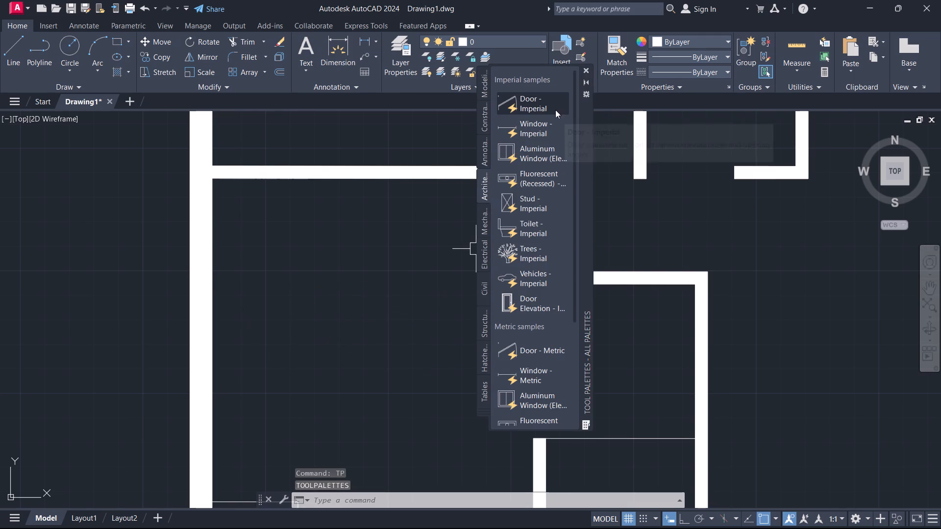
click(555, 110)
click(328, 333)
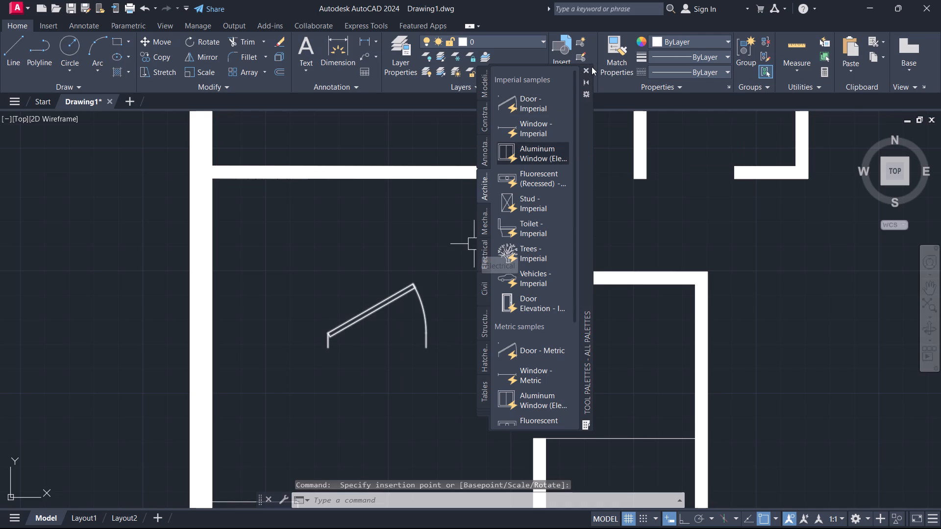
click(591, 67)
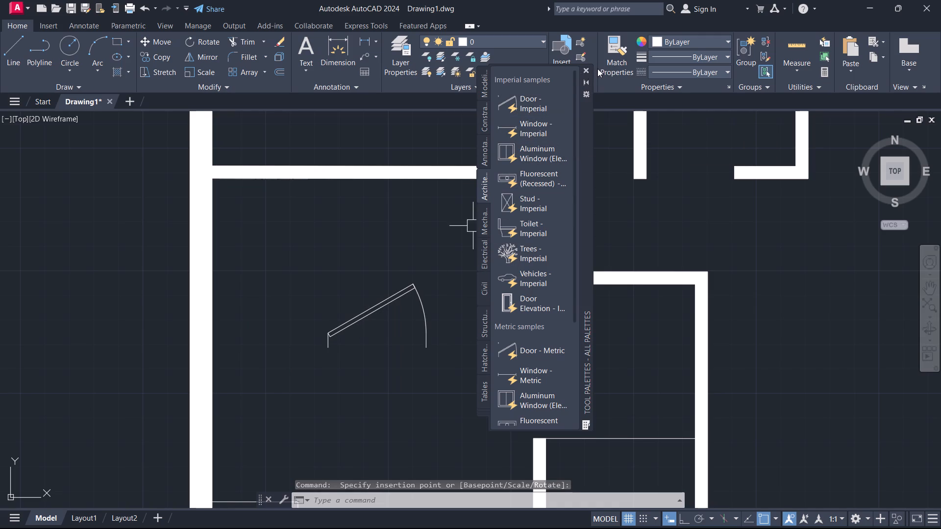
click(587, 72)
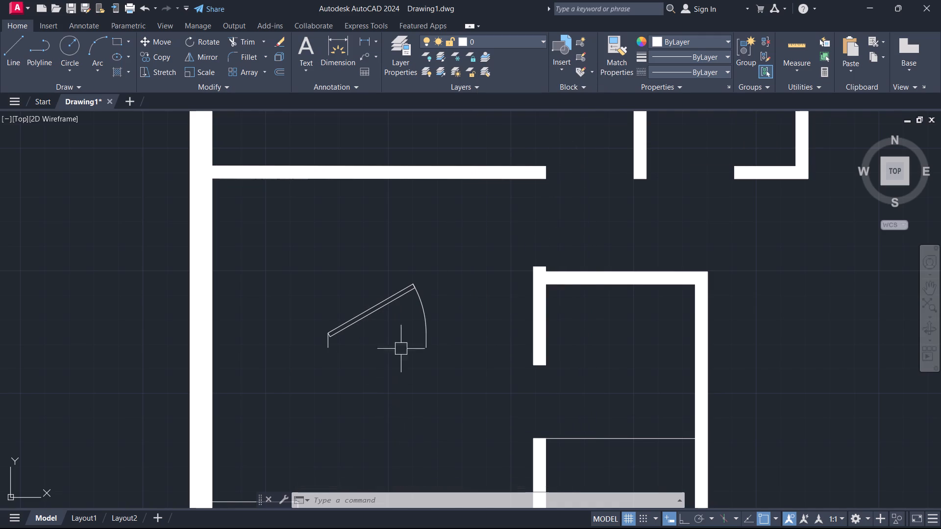
Set the inserted door's opening angle so its leaf stands fully open, perpendicular to the opening.
click(405, 330)
click(371, 284)
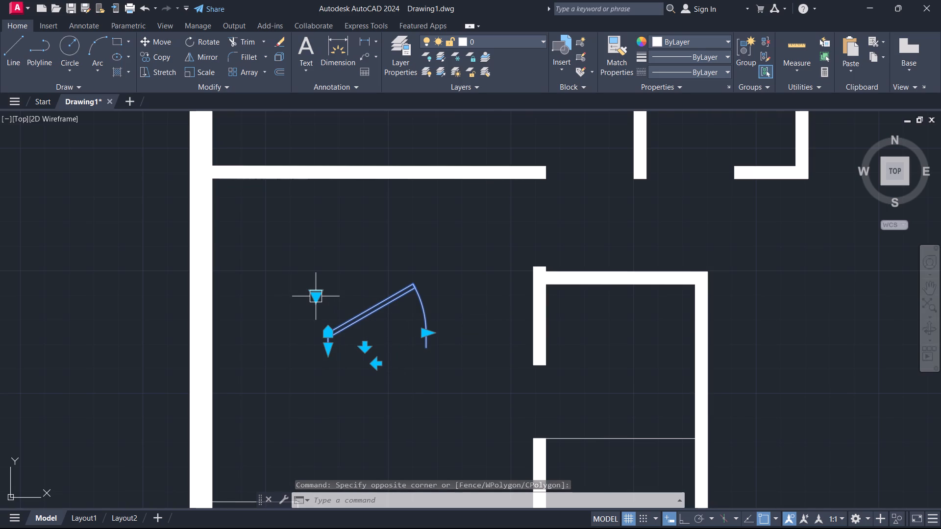
click(318, 294)
drag(355, 339, 363, 344)
key(Escape)
Reduce the door block's width by one preset increment.
click(419, 319)
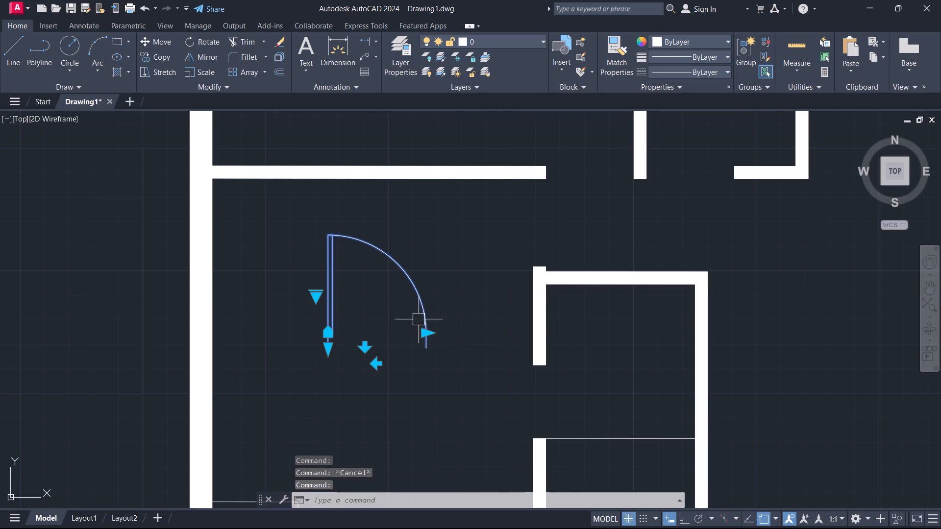
click(426, 333)
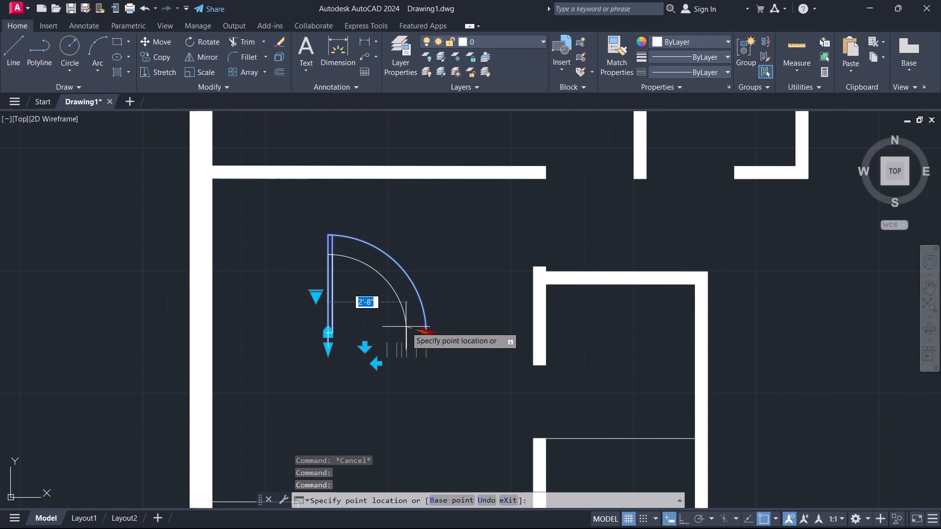
click(414, 328)
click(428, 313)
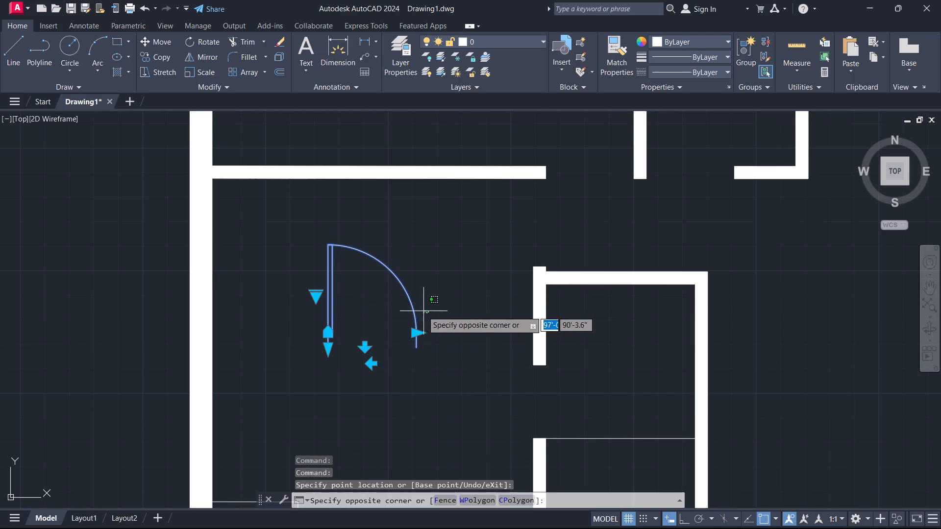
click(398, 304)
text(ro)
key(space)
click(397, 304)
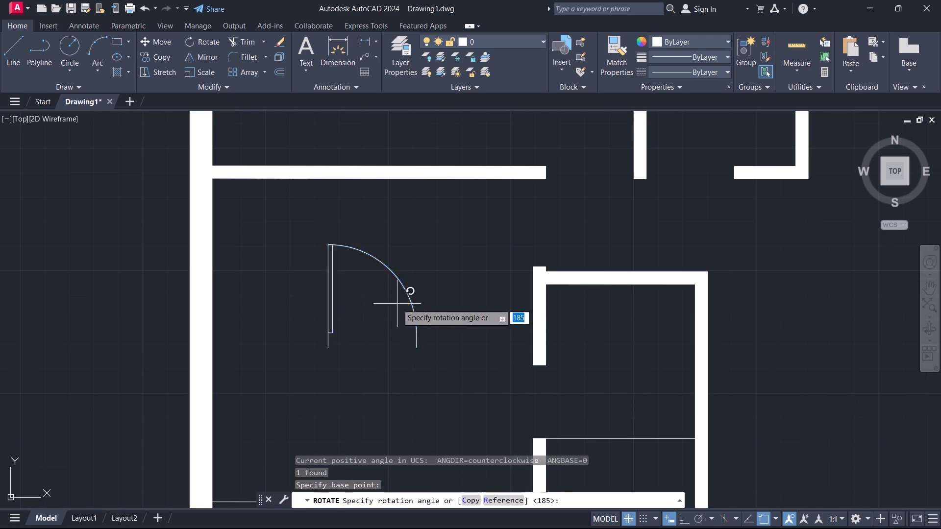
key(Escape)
Move the door block out of the southwest room to the empty area east of the floor plan.
click(420, 349)
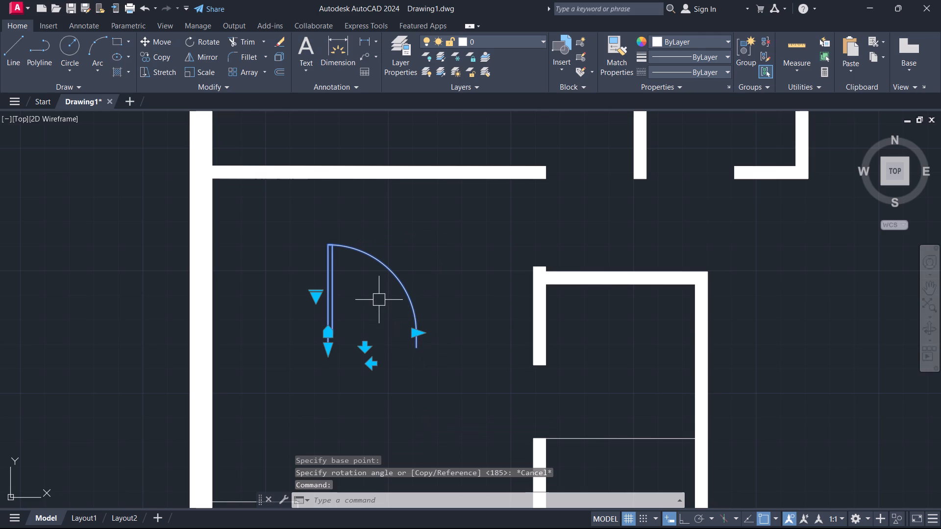
text(m)
key(space)
click(379, 300)
scroll(225, 340, down, 5)
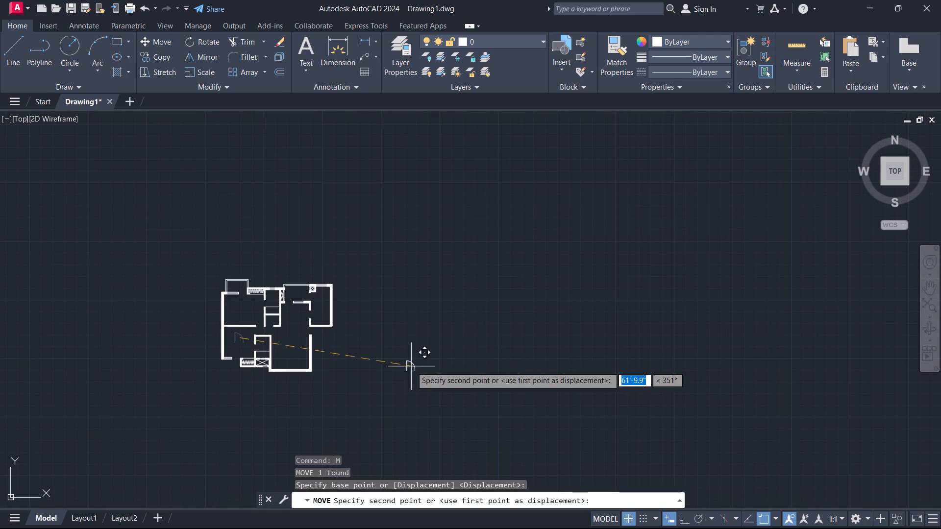
click(430, 311)
key(Escape)
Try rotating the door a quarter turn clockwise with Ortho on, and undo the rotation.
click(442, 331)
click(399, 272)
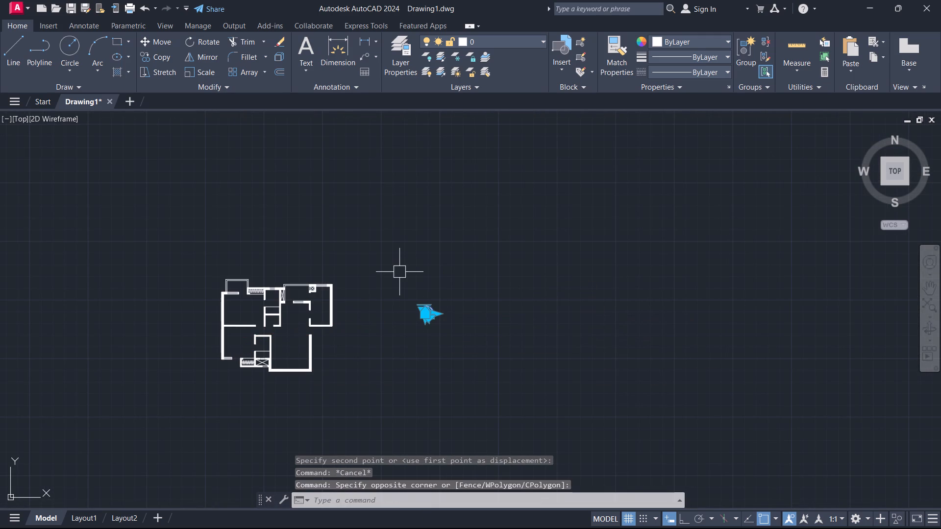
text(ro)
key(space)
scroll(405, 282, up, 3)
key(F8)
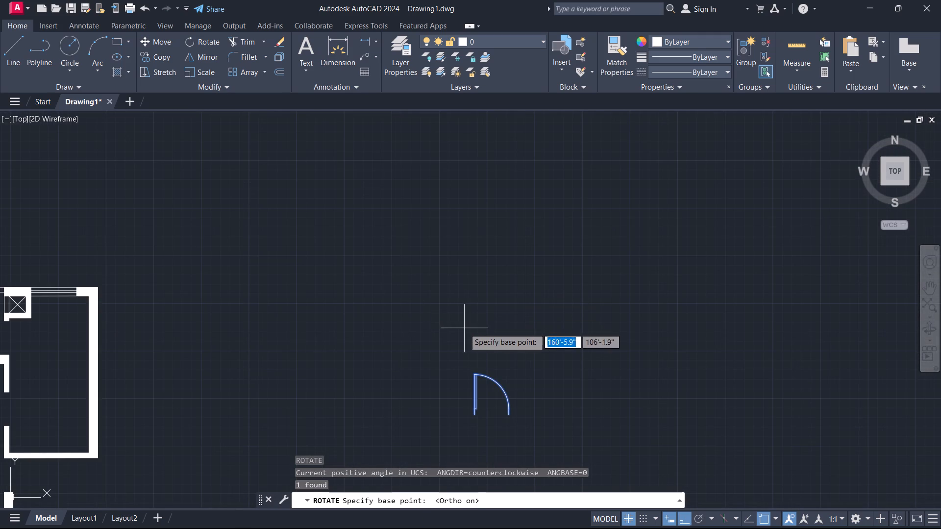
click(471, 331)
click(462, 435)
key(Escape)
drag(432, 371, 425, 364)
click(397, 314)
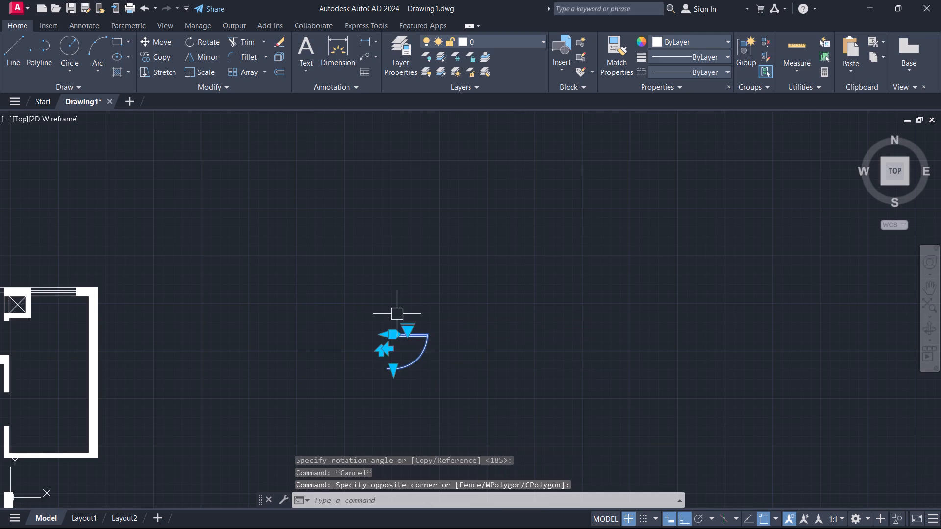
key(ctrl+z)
Copy the door block once to the empty area a short distance east of the original door.
click(446, 330)
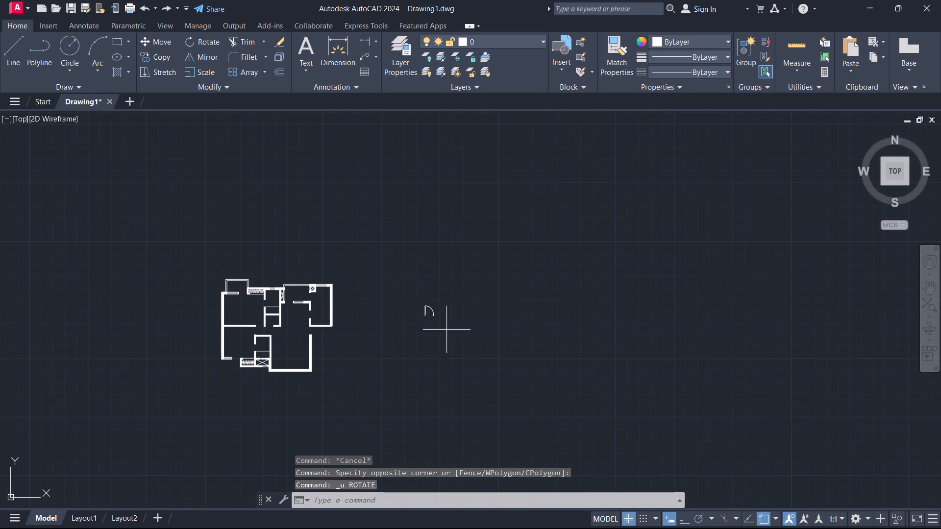
click(413, 291)
key(c)
text(o)
key(space)
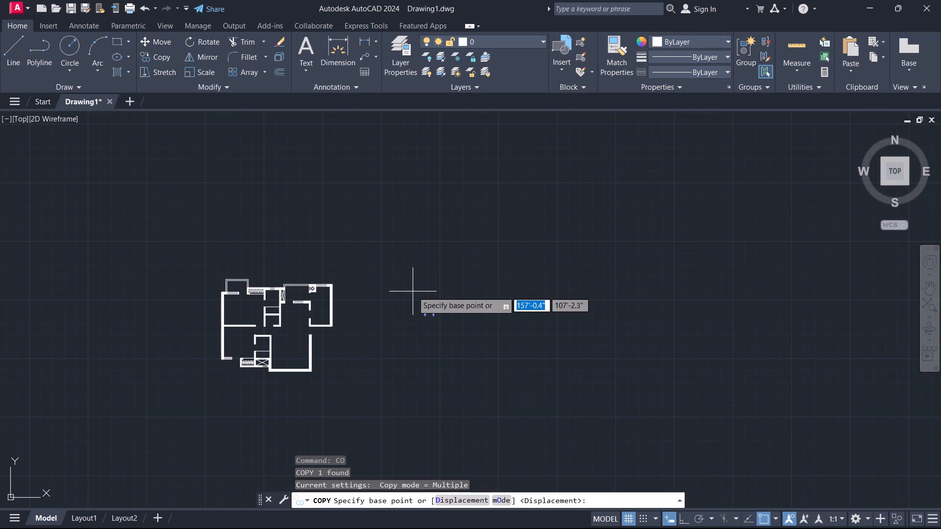
click(413, 291)
click(471, 299)
key(Escape)
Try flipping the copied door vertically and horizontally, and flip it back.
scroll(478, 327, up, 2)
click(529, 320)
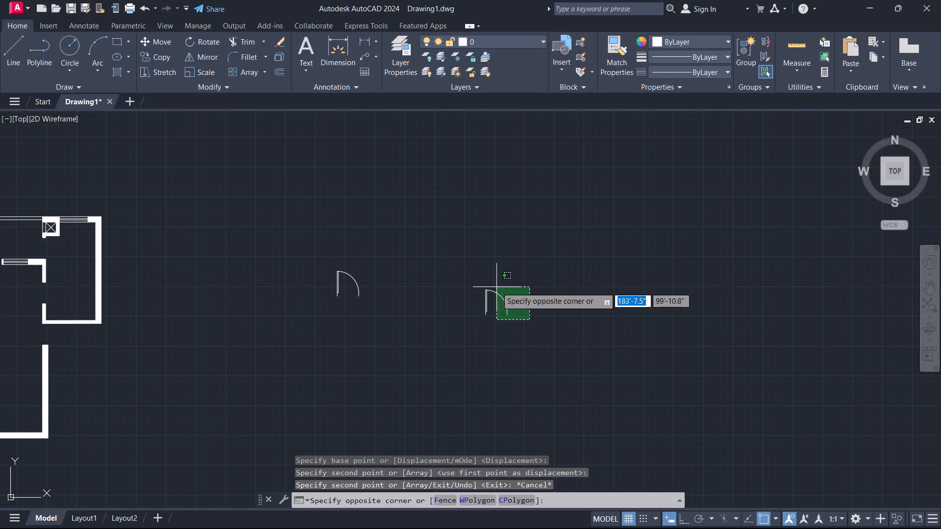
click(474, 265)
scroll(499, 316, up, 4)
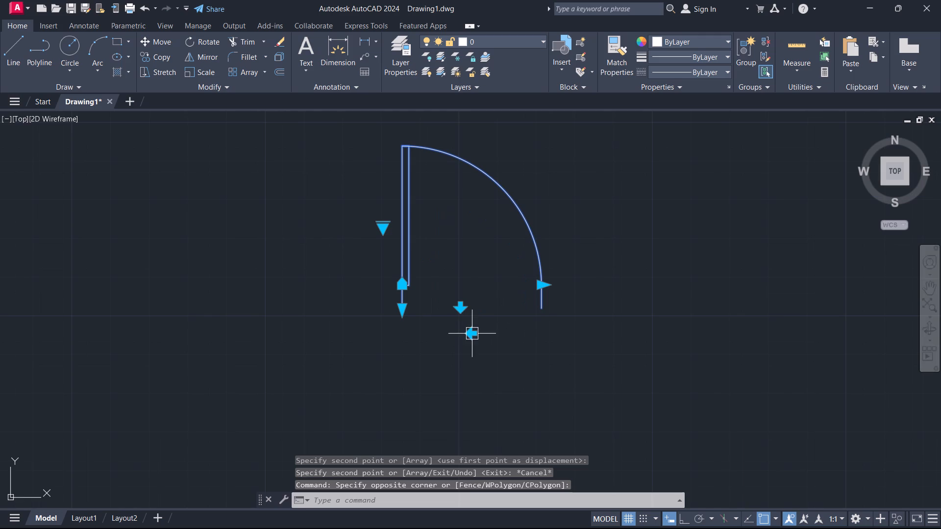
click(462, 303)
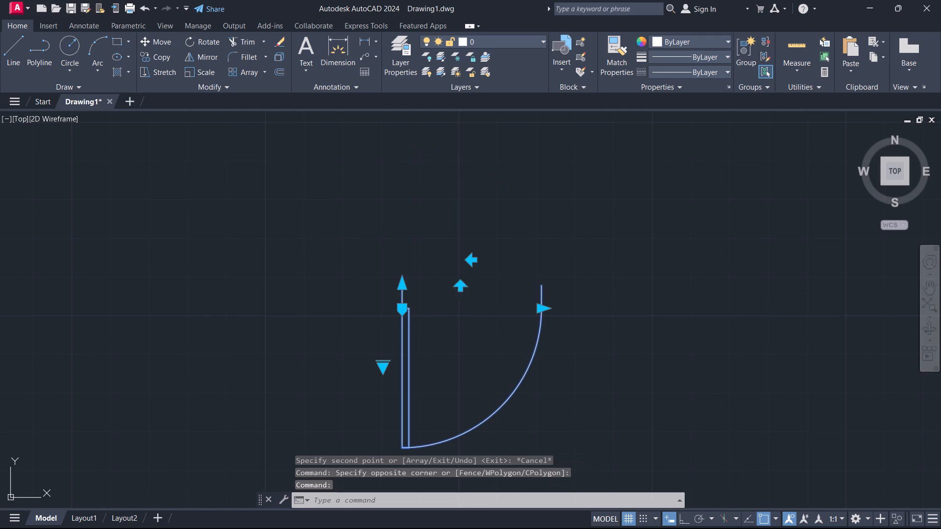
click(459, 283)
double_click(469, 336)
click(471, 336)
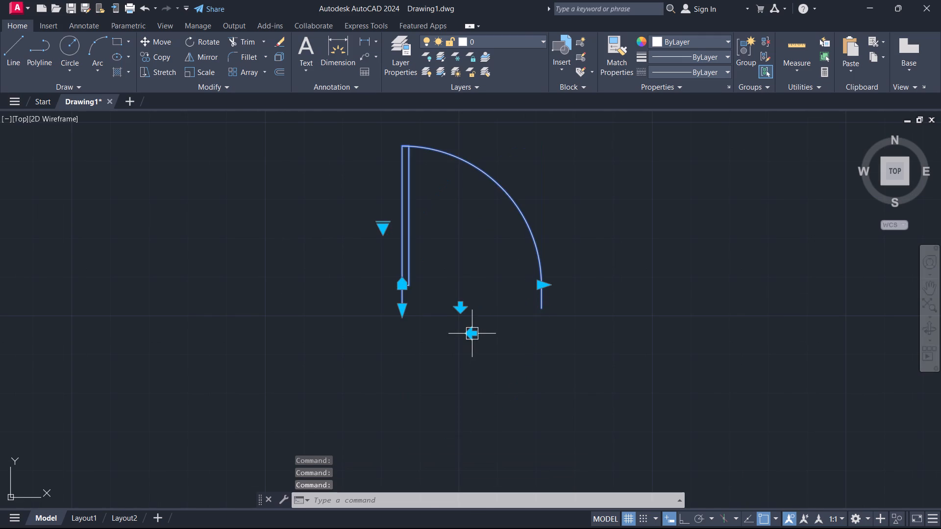
Rotate the copied door block a quarter turn clockwise with Ortho on.
key(Escape)
click(517, 346)
click(364, 207)
text(ro)
key(space)
click(368, 200)
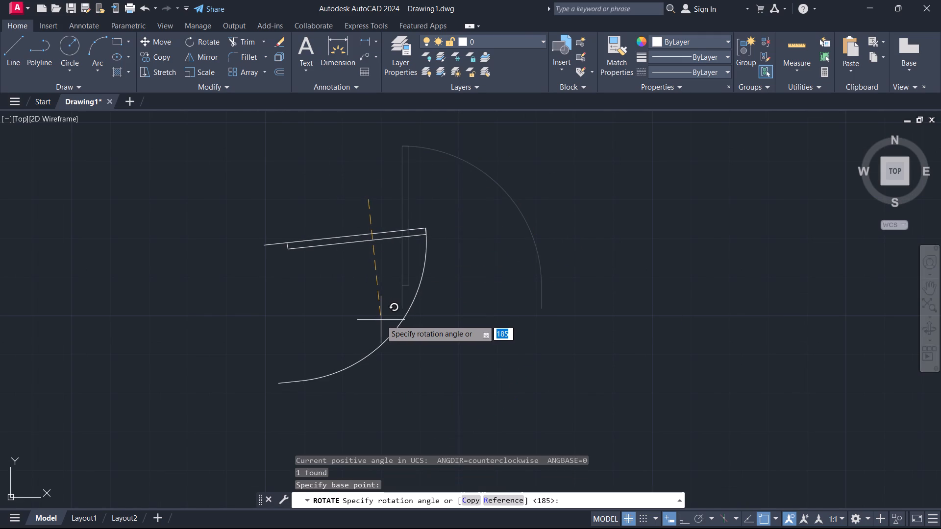
key(F8)
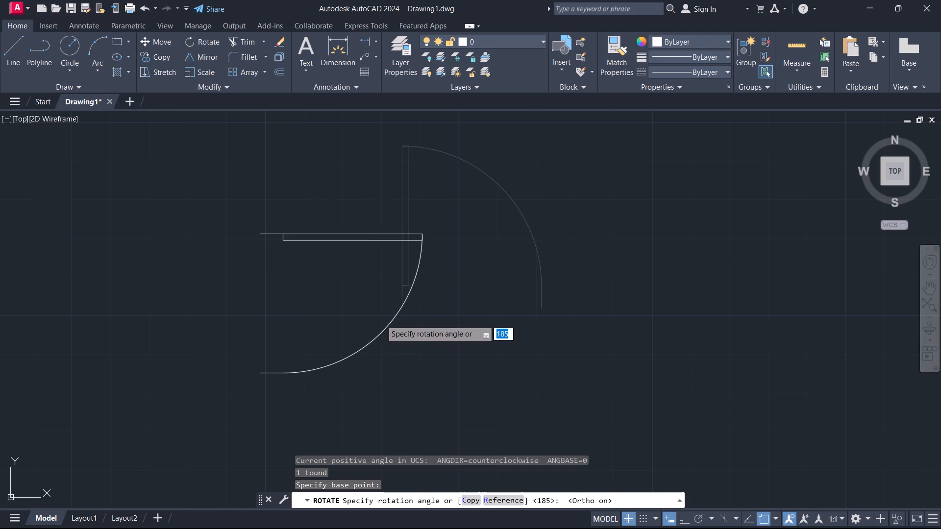
click(372, 329)
key(Escape)
Copy the rotated door block with Ortho off into the southwest room's doorway, snapping its lower end to the wall corner.
scroll(383, 351, down, 4)
middle_drag(382, 354, 597, 353)
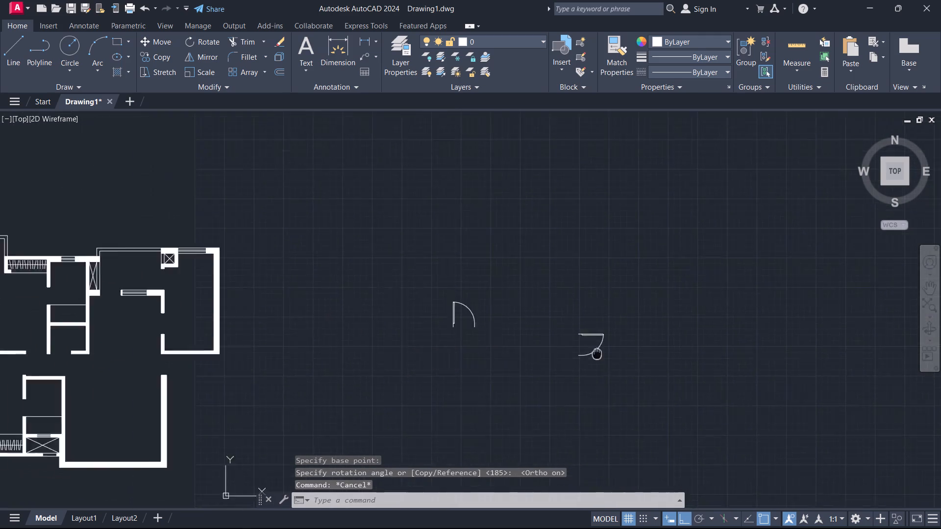
middle_drag(597, 353, 698, 344)
scroll(698, 344, up, 1)
drag(699, 353, 691, 343)
click(661, 289)
key(F8)
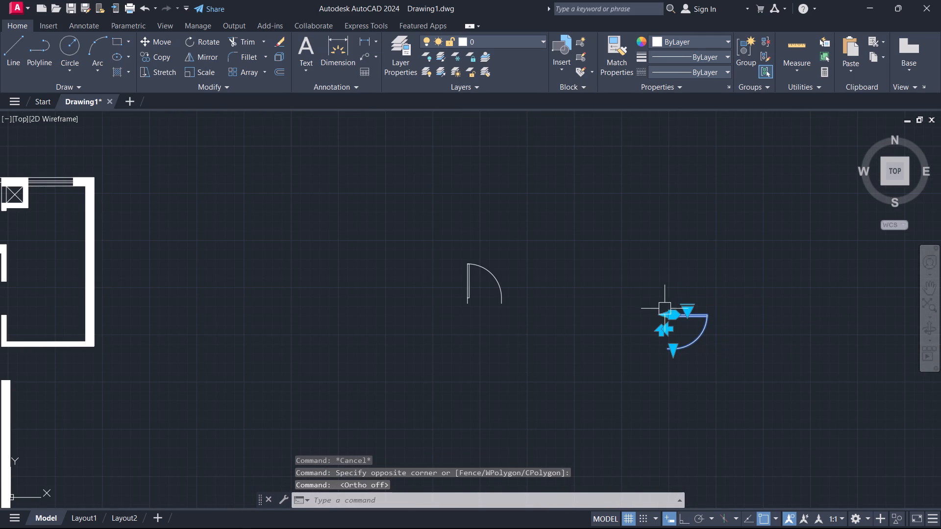
text(co)
key(space)
scroll(660, 328, up, 2)
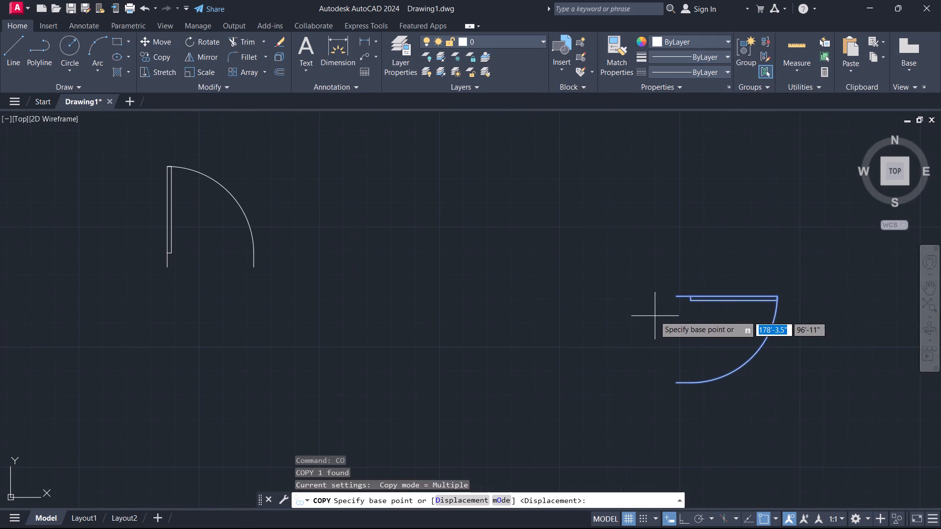
click(677, 385)
scroll(483, 322, down, 4)
middle_drag(483, 322, 851, 300)
scroll(485, 323, up, 1)
scroll(375, 327, up, 3)
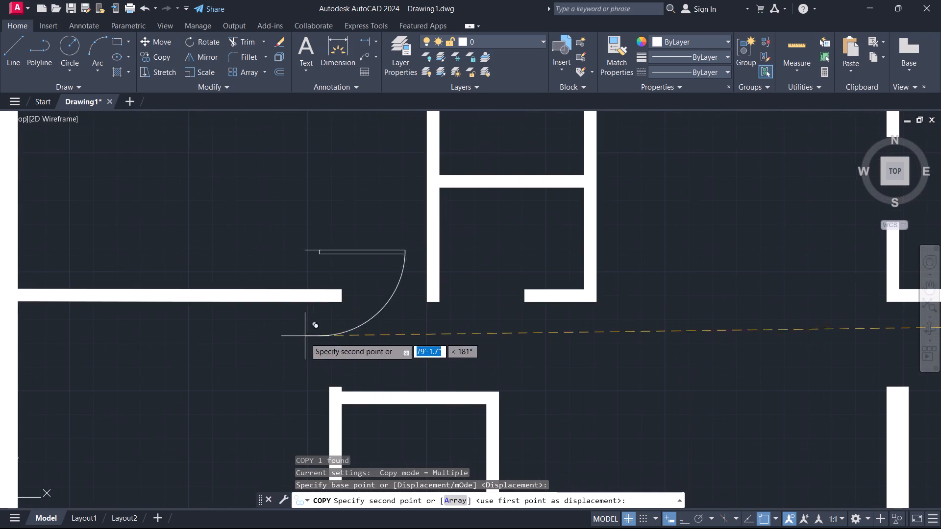
click(330, 387)
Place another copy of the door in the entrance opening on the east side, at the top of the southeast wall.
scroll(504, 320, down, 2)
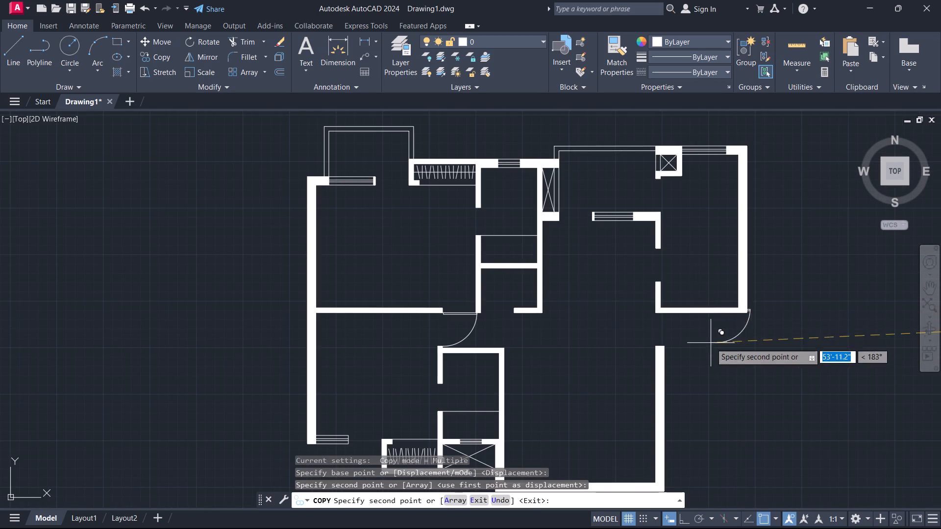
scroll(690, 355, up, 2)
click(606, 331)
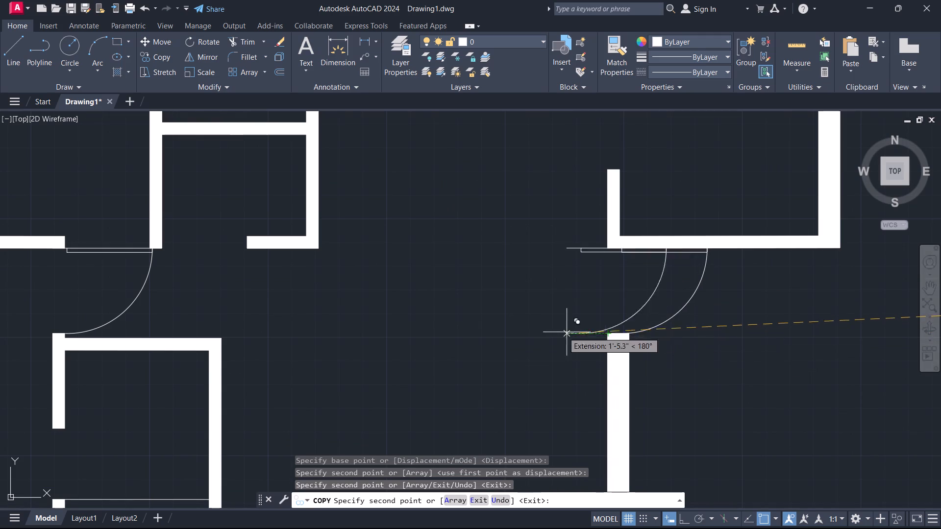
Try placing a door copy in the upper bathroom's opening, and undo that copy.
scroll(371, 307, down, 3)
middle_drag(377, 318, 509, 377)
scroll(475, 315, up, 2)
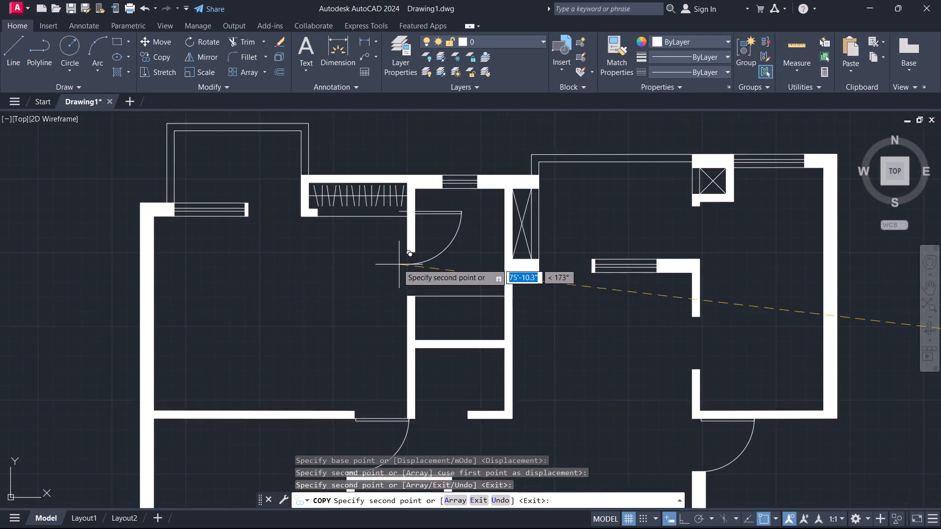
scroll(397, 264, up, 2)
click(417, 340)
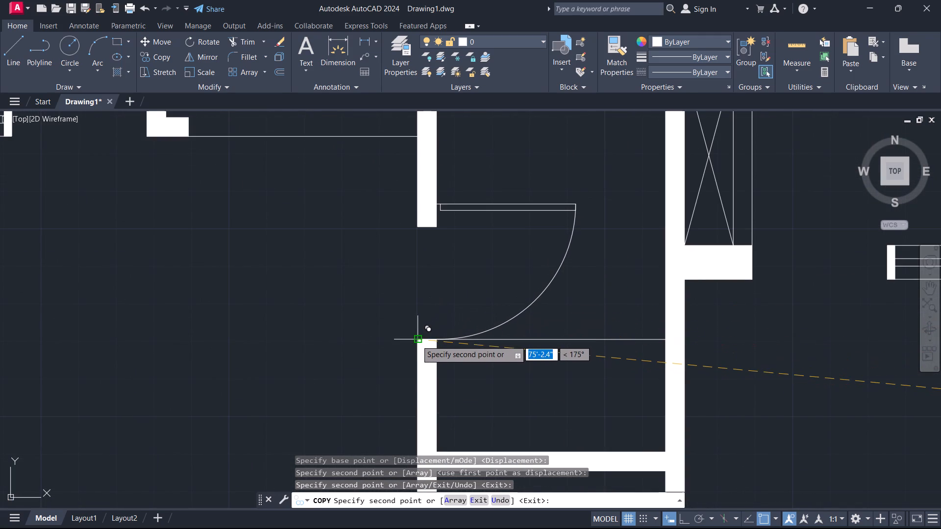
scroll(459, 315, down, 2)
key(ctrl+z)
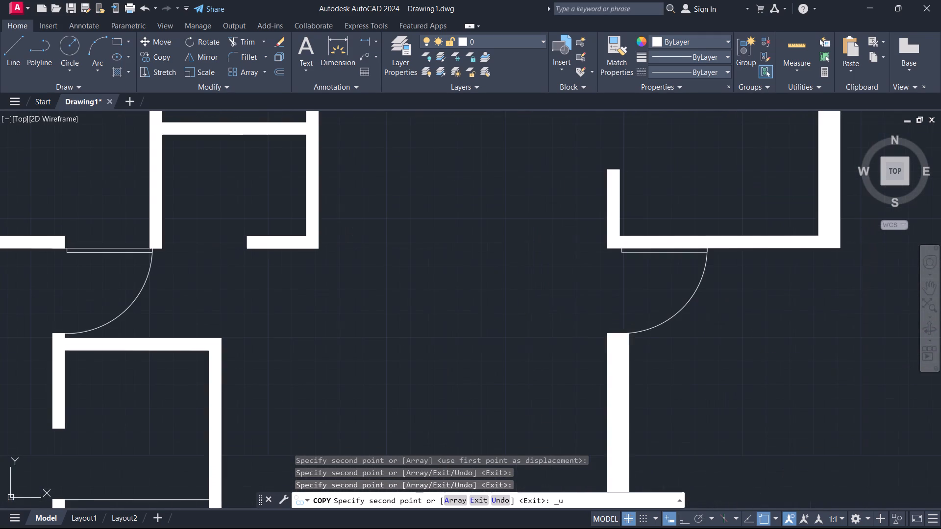
Place one more copy of the rotated door in the empty area east of the floor plan, and end the copying.
scroll(473, 331, down, 3)
scroll(472, 305, up, 2)
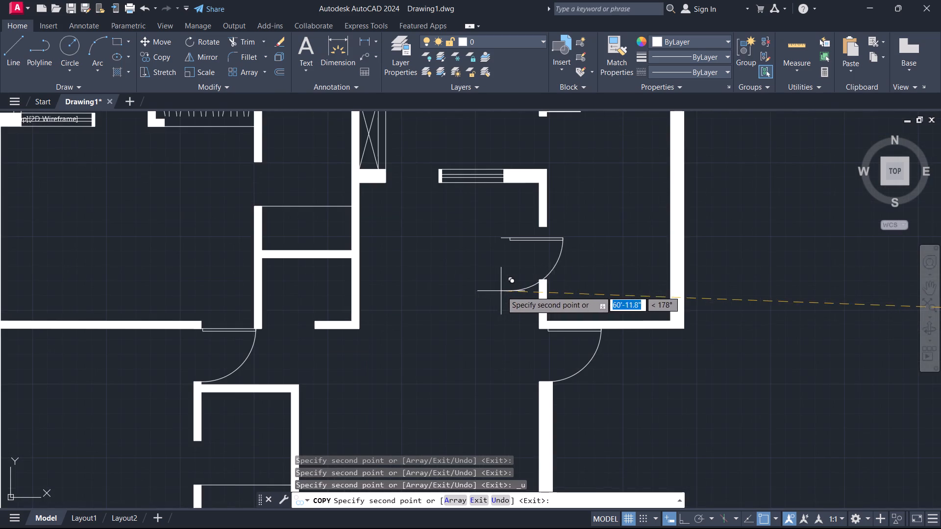
scroll(421, 262, up, 1)
middle_drag(417, 241, 445, 330)
scroll(620, 162, up, 1)
middle_drag(626, 163, 590, 329)
scroll(589, 329, down, 2)
scroll(594, 376, down, 2)
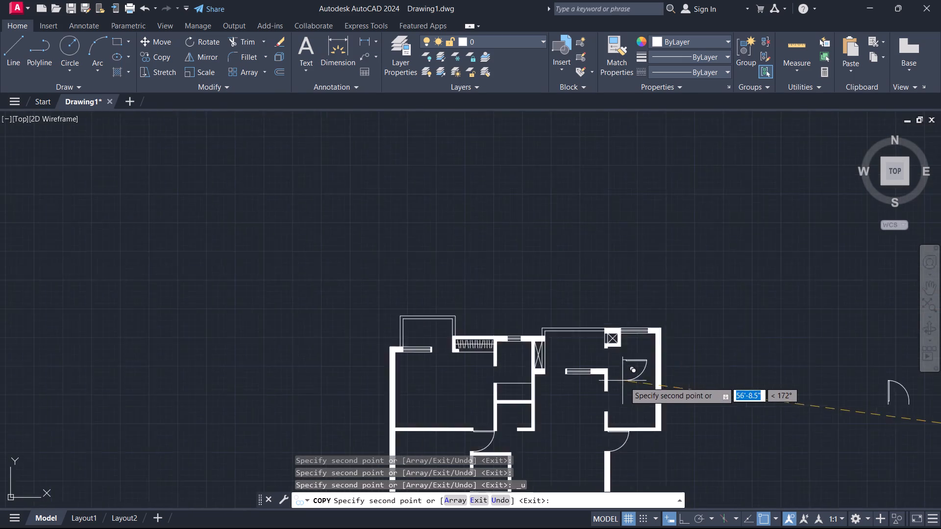
scroll(626, 382, down, 1)
scroll(717, 365, up, 1)
middle_drag(717, 365, 602, 95)
click(613, 203)
key(Escape)
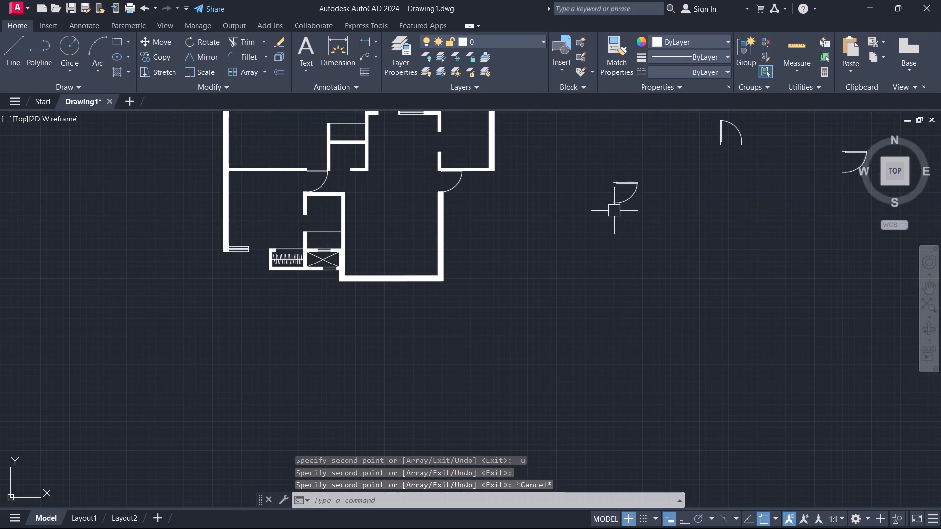
Flip the door in the southwest room's doorway horizontally so it extends into the room.
scroll(627, 190, up, 1)
middle_drag(633, 192, 867, 352)
scroll(313, 281, up, 2)
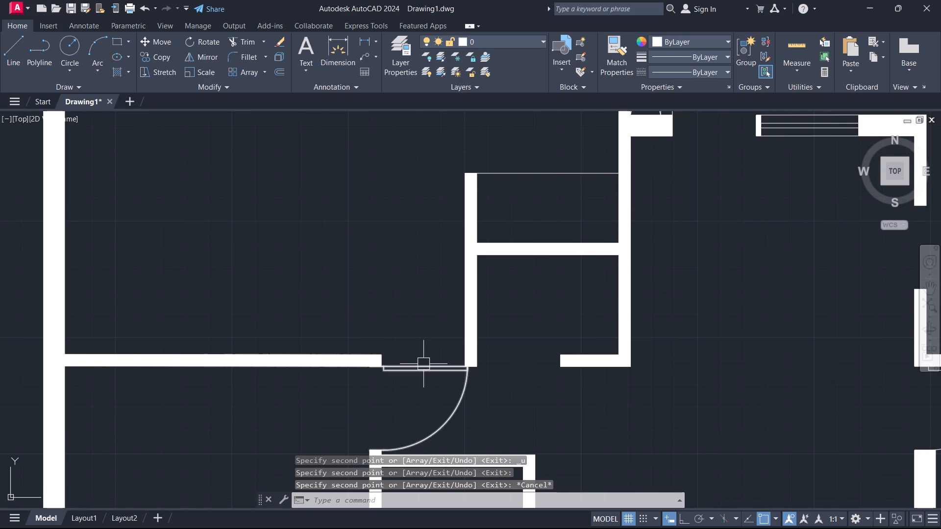
click(423, 364)
click(370, 402)
key(Escape)
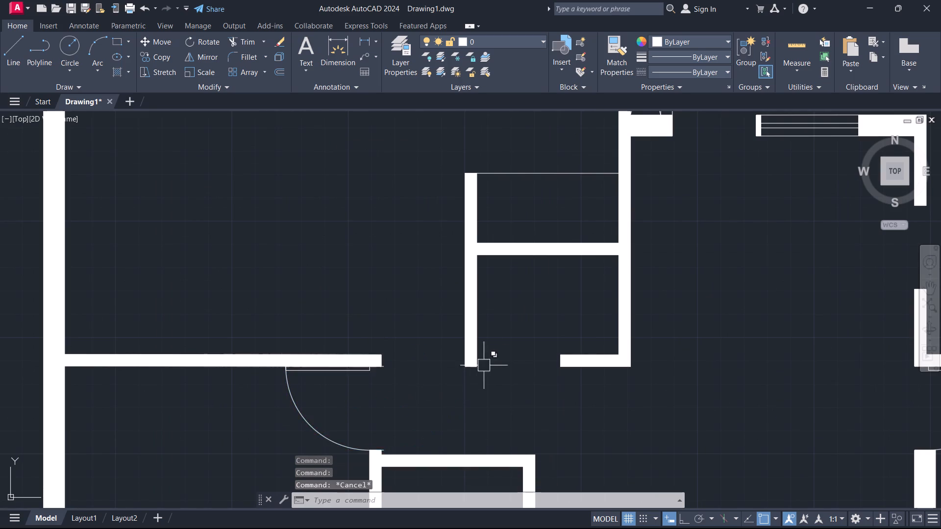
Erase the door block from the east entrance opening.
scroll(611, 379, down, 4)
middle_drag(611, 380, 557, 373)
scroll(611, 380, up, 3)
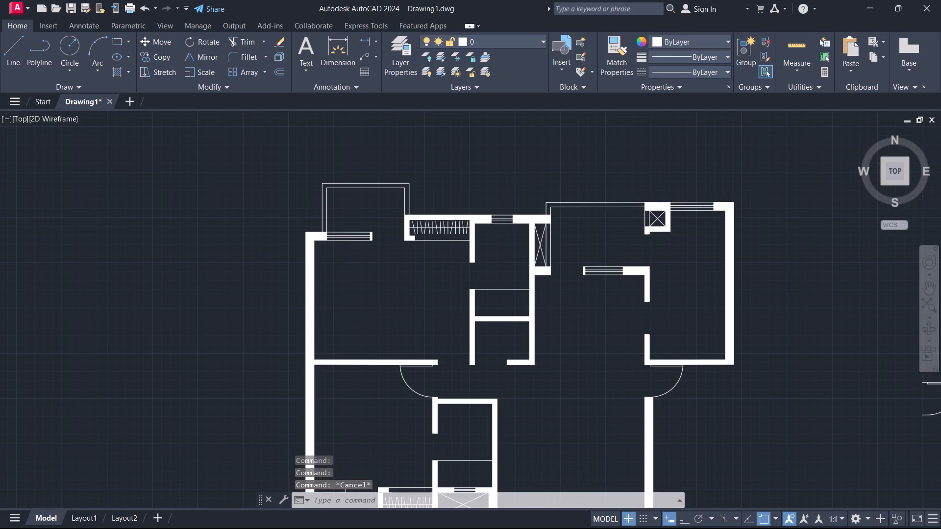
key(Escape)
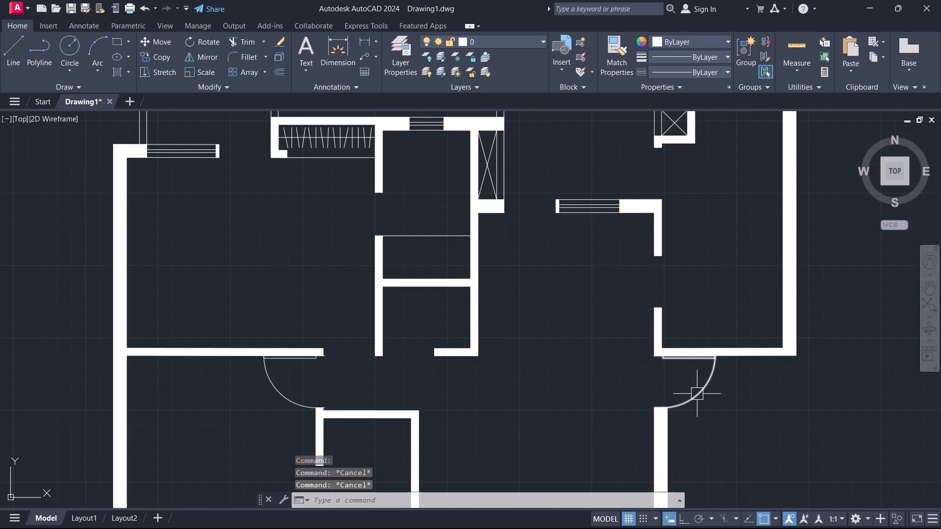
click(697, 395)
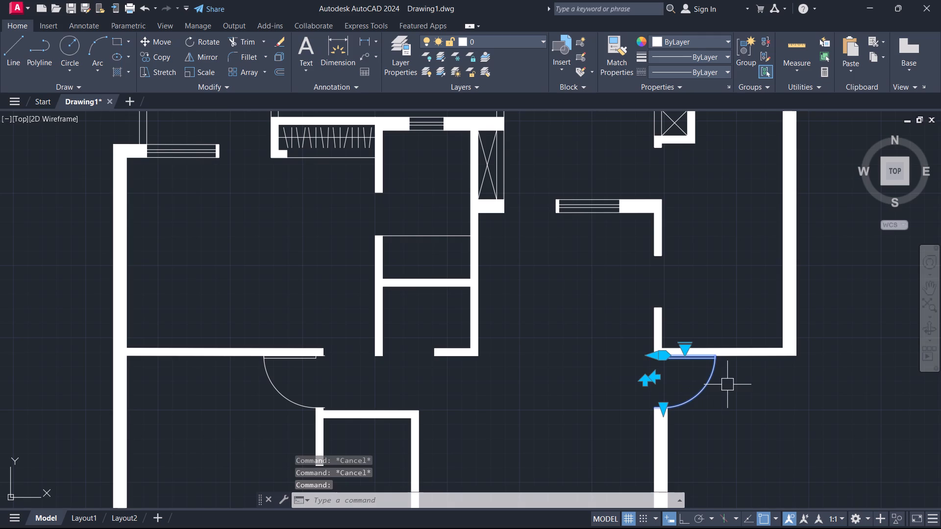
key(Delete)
Erase the solid hatch from the southeast wall below the entrance opening.
scroll(654, 434, up, 2)
click(676, 413)
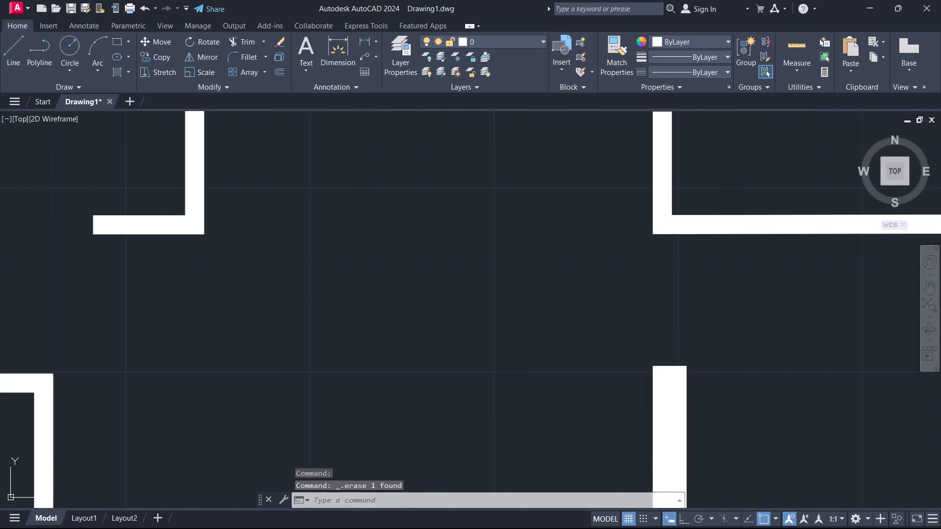
scroll(661, 408, down, 4)
key(Delete)
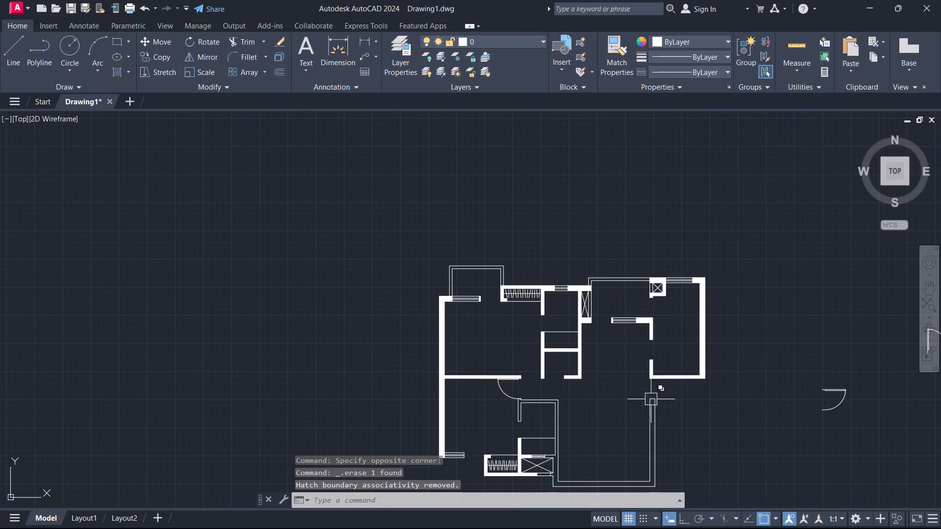
Draw the outline of a wall stub 2' long and 9" thick, running east from the top of the southeast wall.
scroll(662, 392, up, 2)
key(l)
key(space)
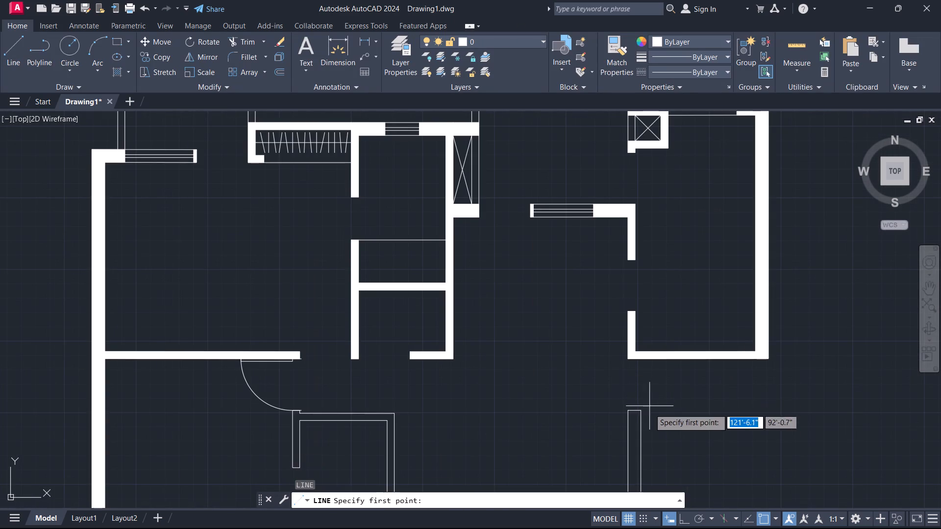
click(640, 405)
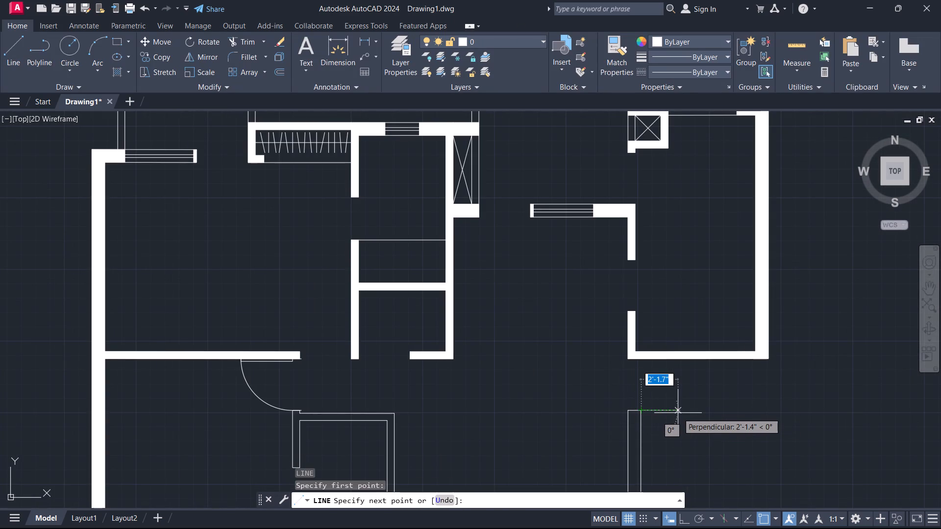
text(2')
key(Return)
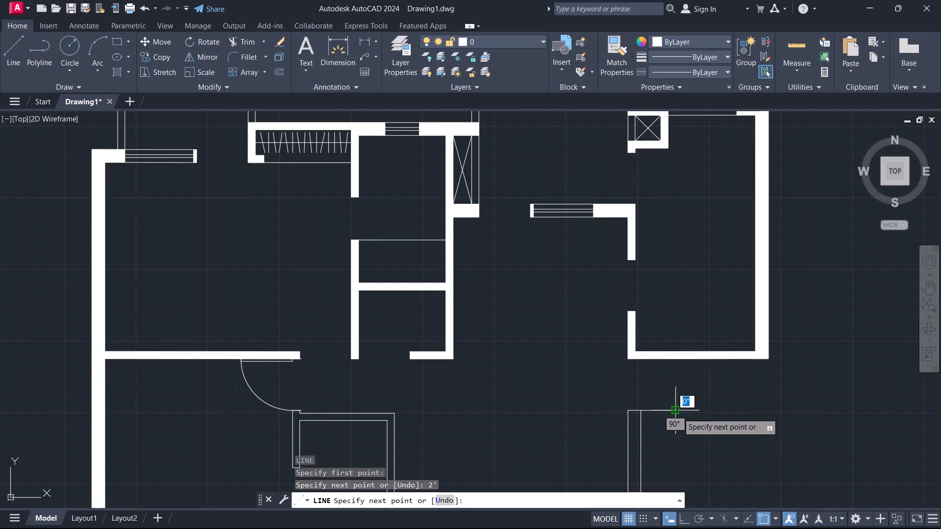
key(9)
key(Return)
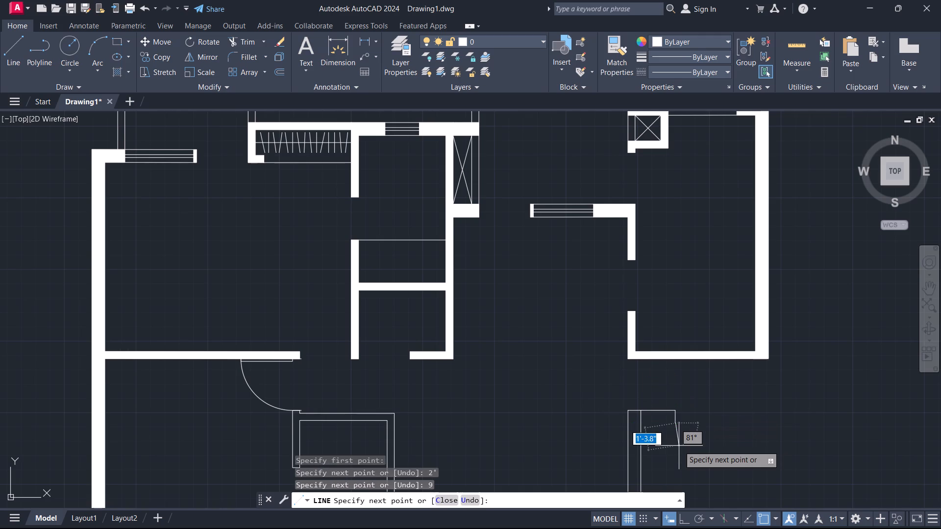
scroll(660, 440, up, 3)
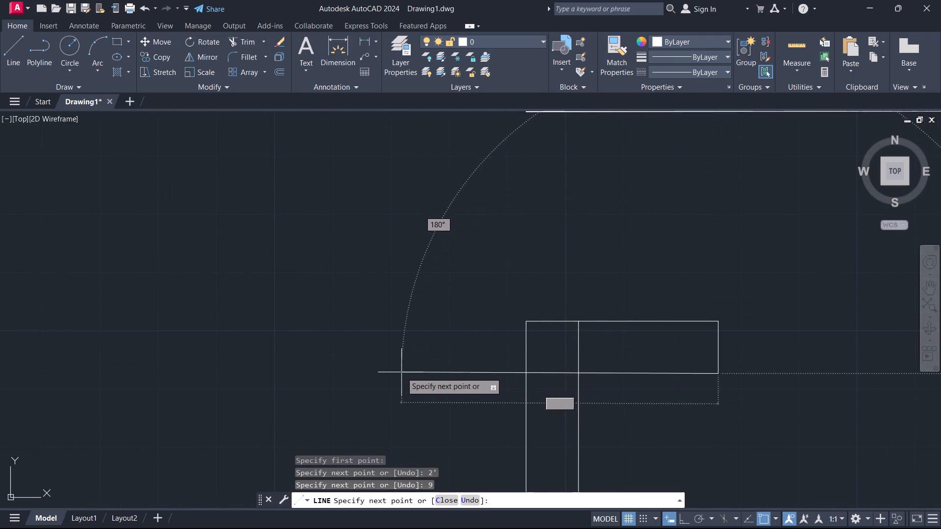
click(522, 372)
key(Escape)
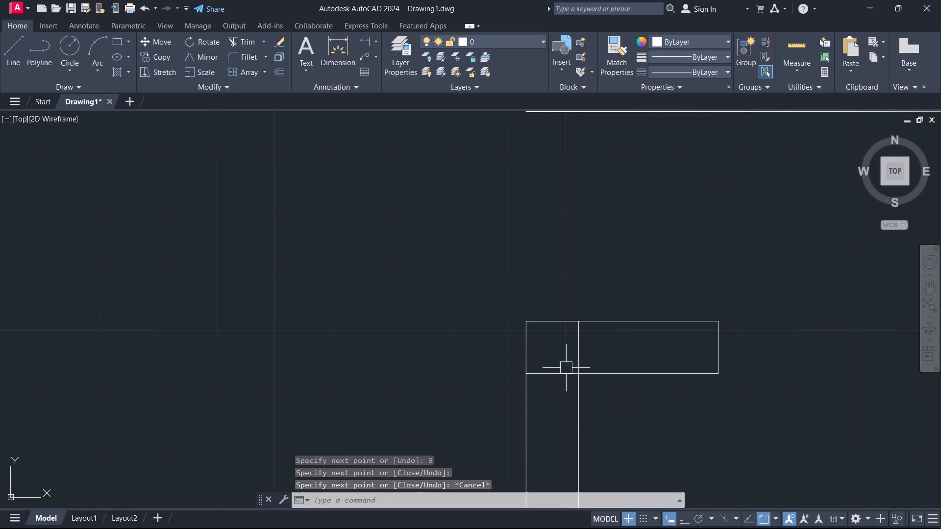
Trim the overlapping lines inside the corner where the new wall stub meets the southeast wall.
text(tr)
key(space)
drag(664, 348, 656, 345)
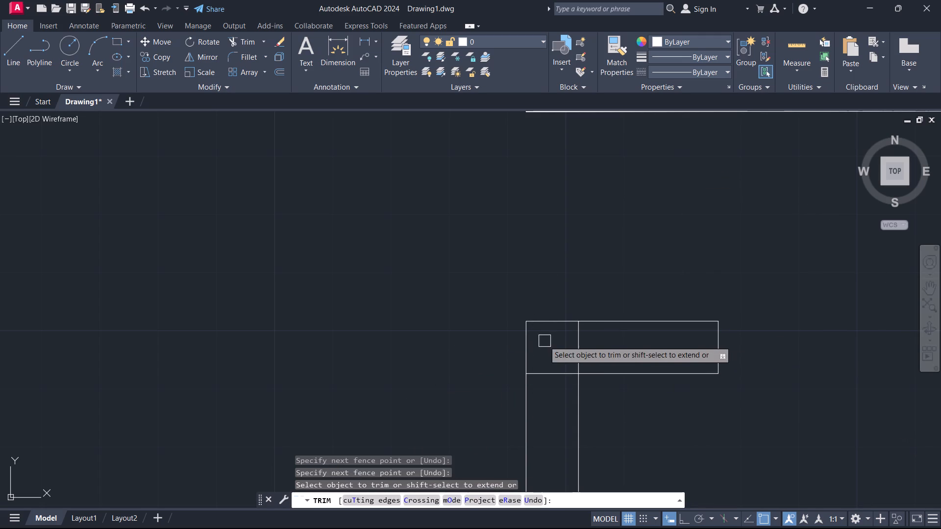
click(559, 350)
click(596, 343)
click(539, 357)
click(541, 384)
key(Escape)
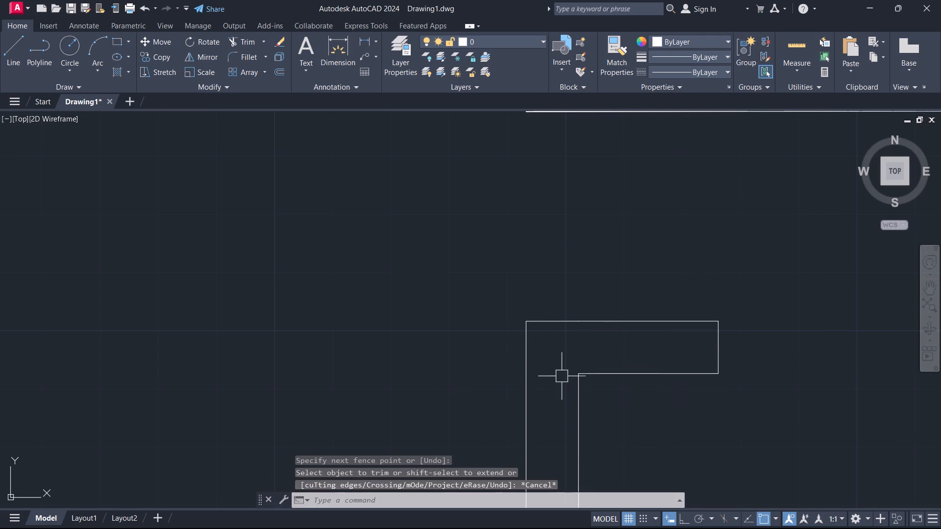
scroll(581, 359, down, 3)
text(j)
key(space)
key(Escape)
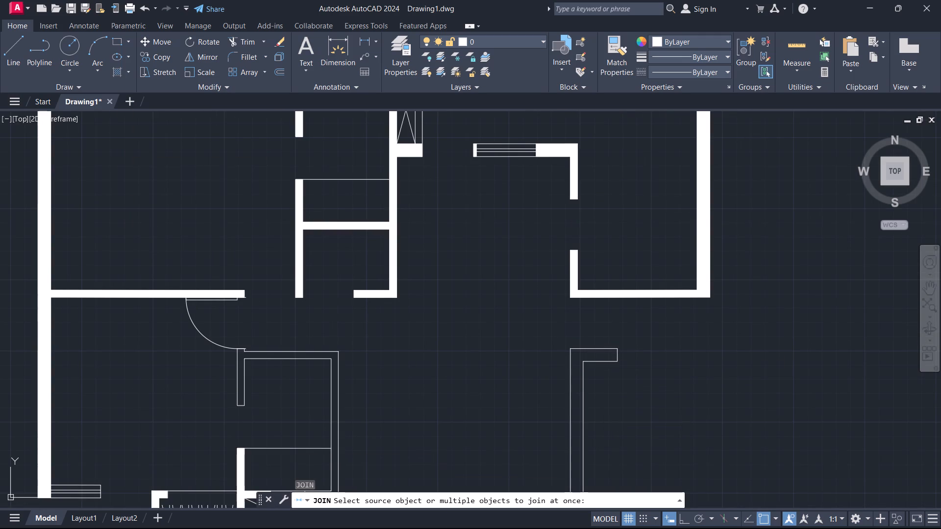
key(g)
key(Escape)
Fill the southeast wall and its new stub with a solid hatch.
key(h)
key(space)
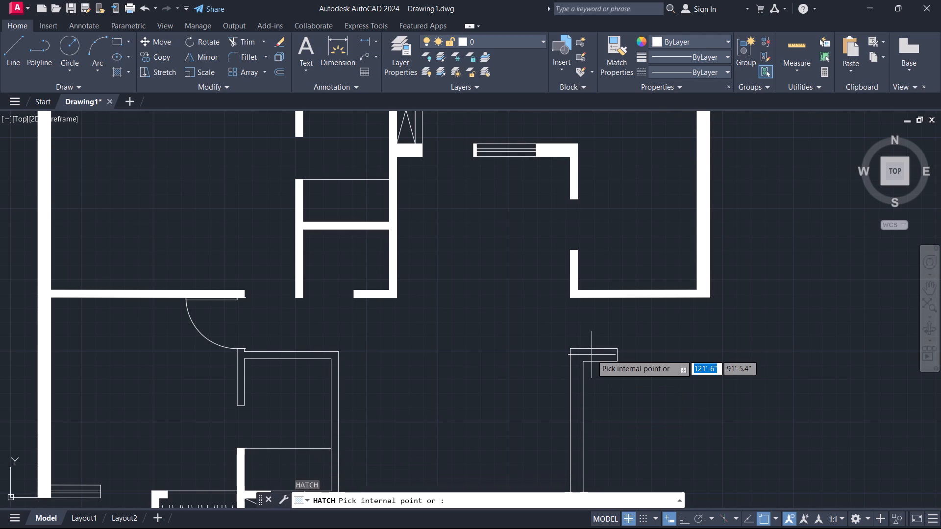
click(592, 355)
key(Escape)
scroll(579, 356, down, 1)
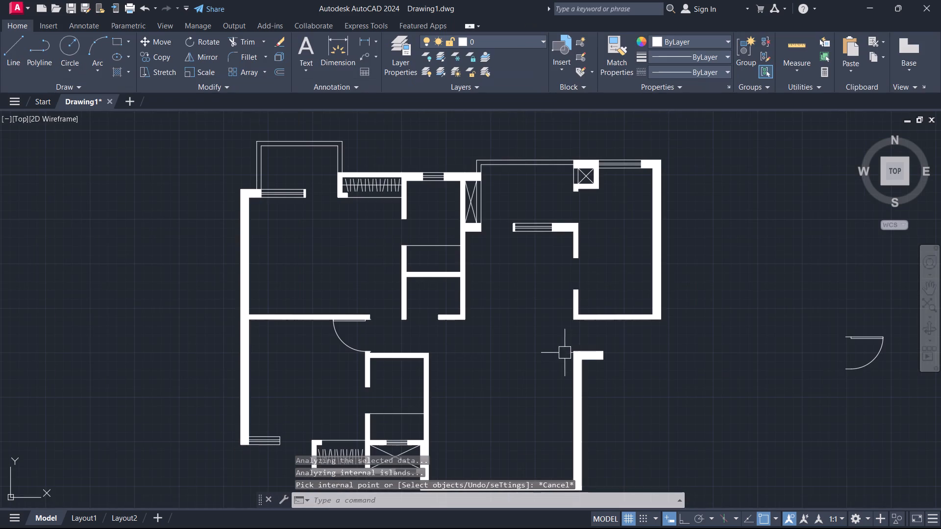
Flip the spare door block just east of the floor plan horizontally and vertically.
drag(873, 382, 855, 369)
click(835, 338)
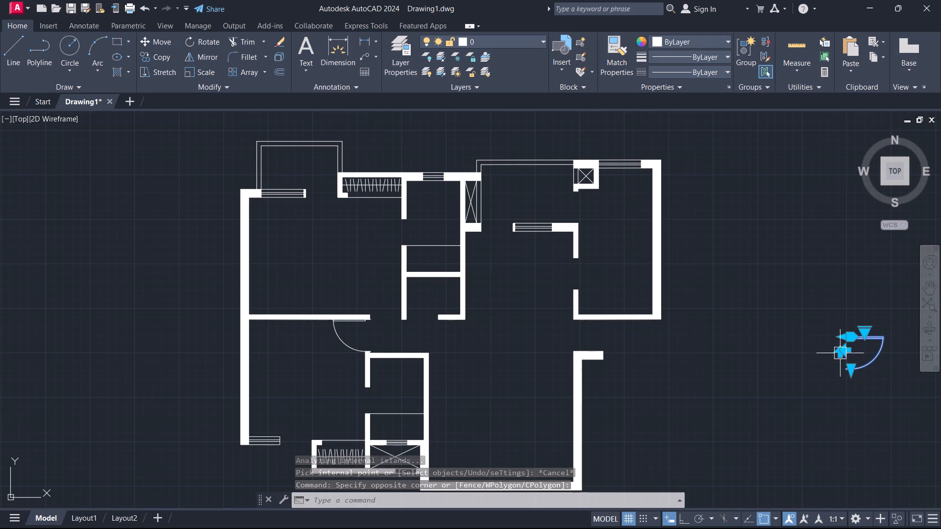
scroll(840, 351, up, 3)
click(859, 352)
key(Escape)
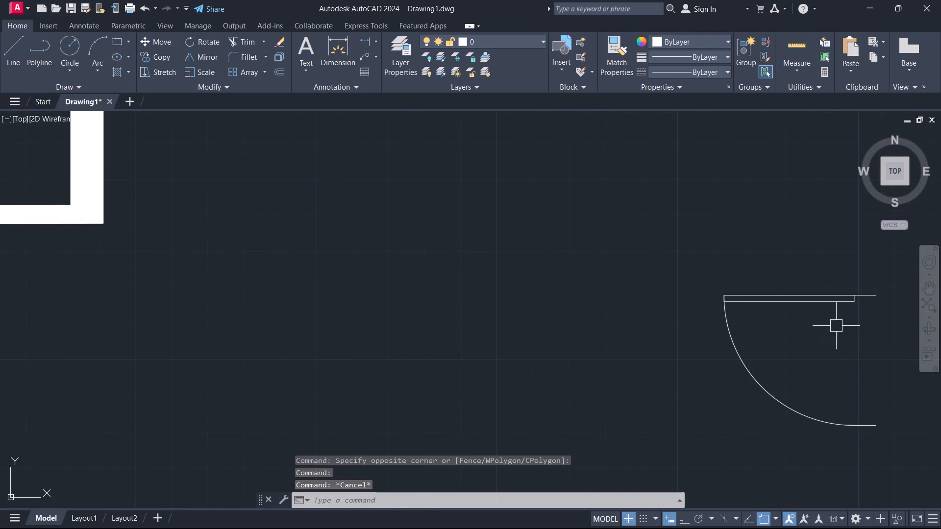
click(836, 324)
click(799, 274)
click(896, 360)
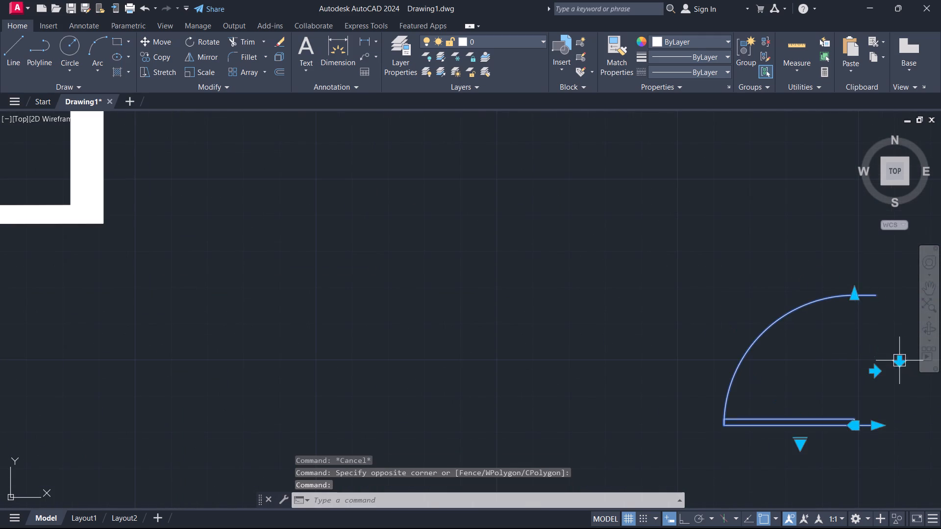
Copy the flipped spare door into the entrance opening, aligning its lower frame corner with the new wall stub's northeast corner.
key(Escape)
click(845, 428)
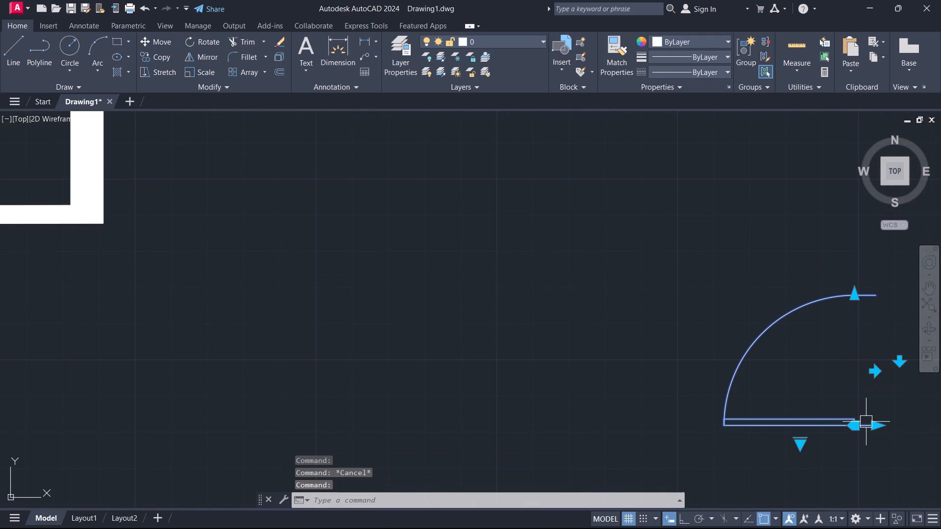
key(c)
key(o)
key(space)
click(875, 422)
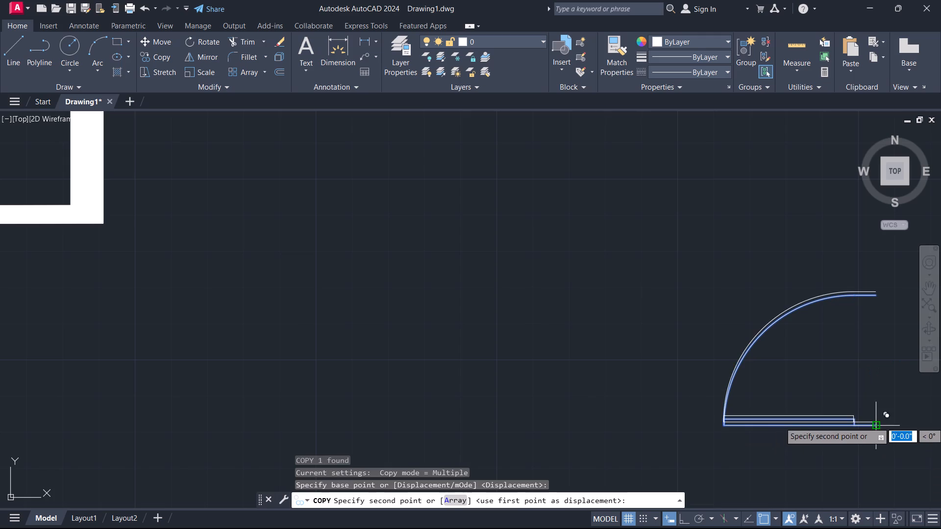
scroll(253, 361, down, 3)
scroll(431, 362, up, 1)
middle_drag(430, 361, 804, 363)
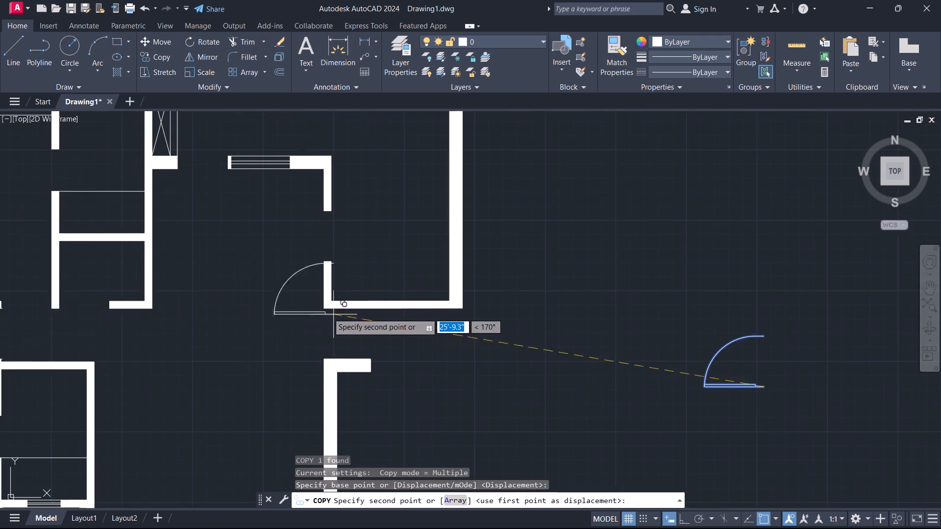
scroll(323, 312, up, 2)
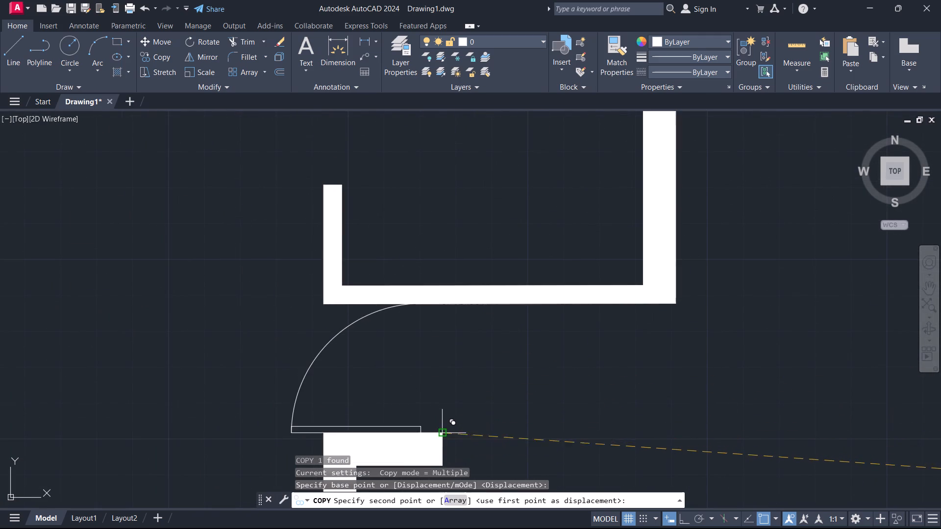
click(439, 430)
key(Escape)
Copy the same spare door into the northeast room's west opening, between the crossed shaft and the short windowed wall.
scroll(380, 383, down, 5)
scroll(378, 384, up, 3)
scroll(554, 418, down, 2)
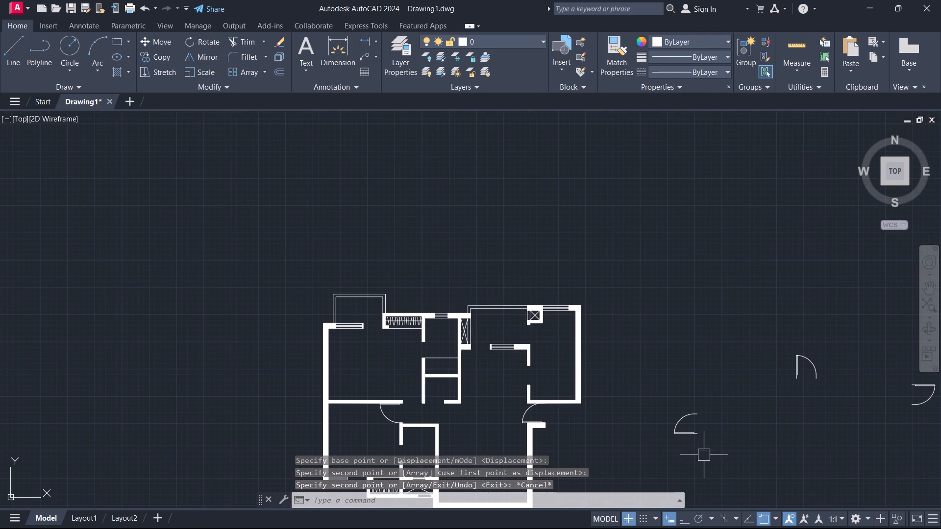
middle_drag(603, 360, 656, 309)
scroll(708, 362, up, 1)
middle_drag(659, 305, 612, 297)
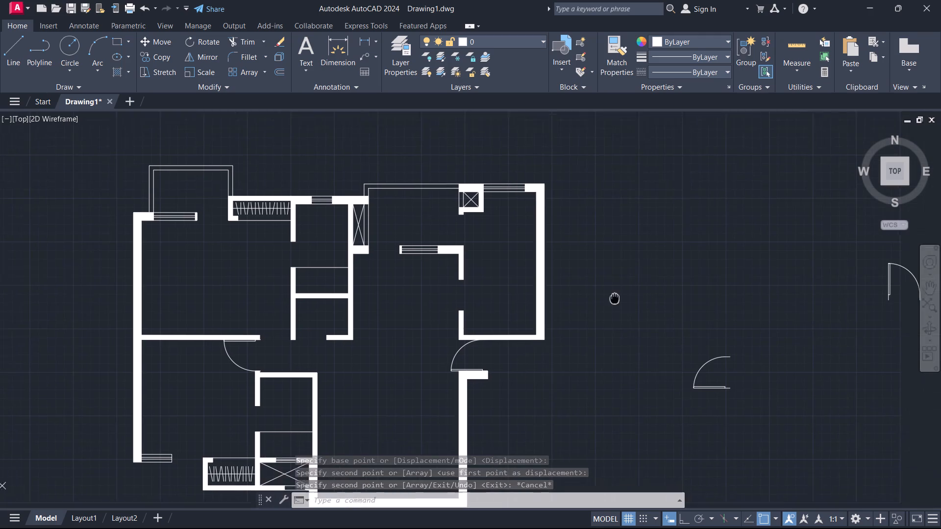
middle_drag(612, 297, 605, 300)
drag(730, 404, 716, 393)
click(692, 362)
text(co)
key(space)
scroll(709, 379, up, 2)
click(732, 409)
scroll(538, 306, down, 3)
middle_drag(595, 350, 667, 397)
scroll(450, 169, up, 1)
scroll(486, 304, up, 2)
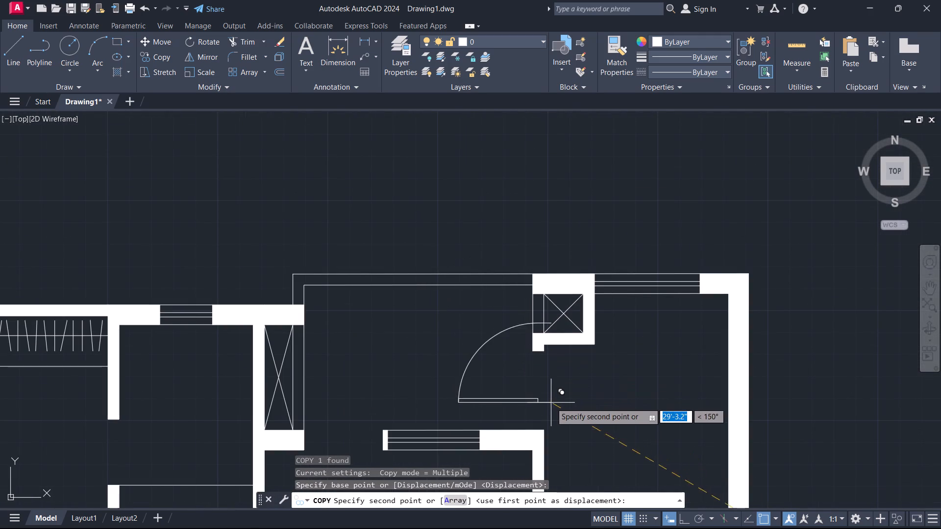
click(543, 426)
key(Escape)
Flip the easternmost spare door vertically so that its swing arc lies above the leaf.
scroll(524, 380, down, 2)
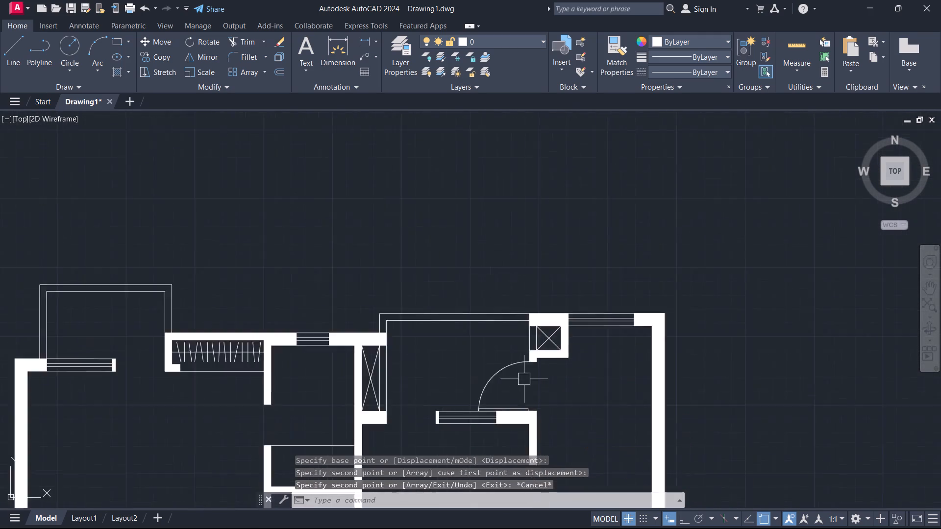
scroll(524, 379, down, 2)
middle_drag(606, 361, 521, 276)
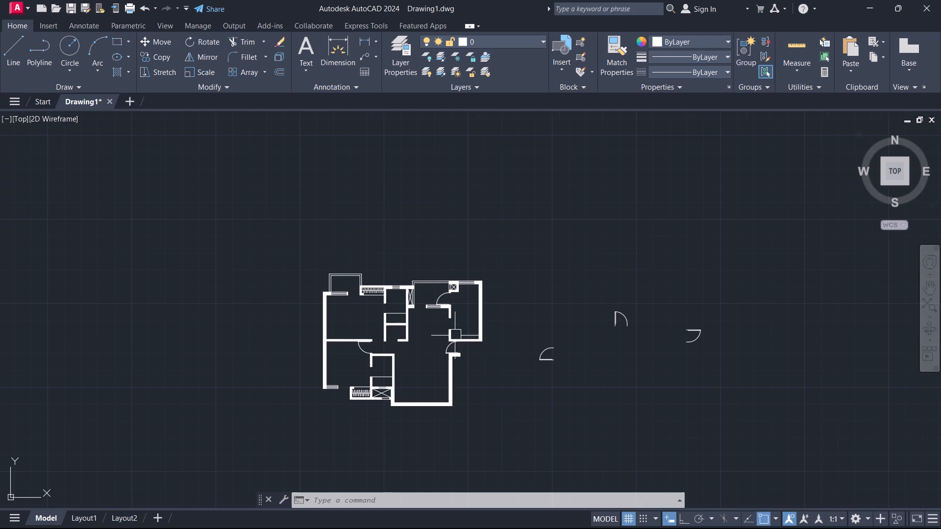
scroll(448, 324, up, 3)
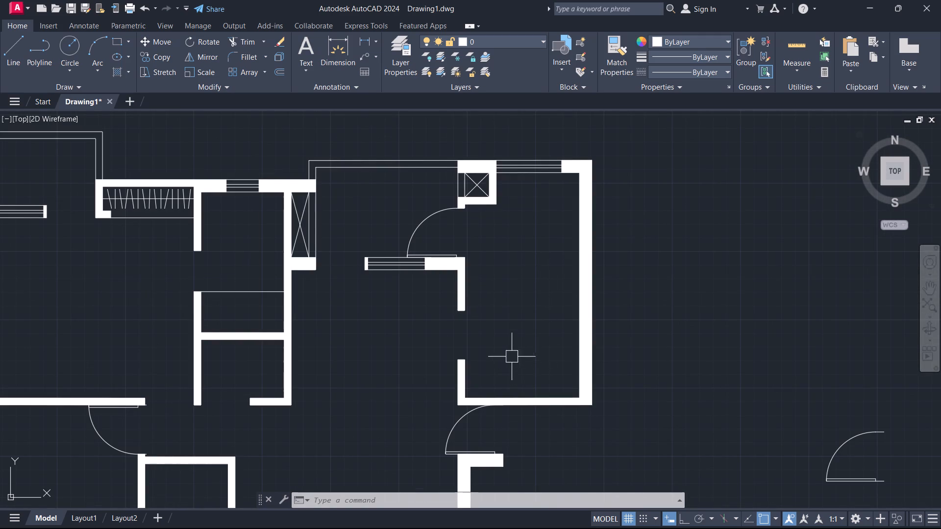
scroll(411, 368, down, 1)
middle_drag(643, 353, 550, 294)
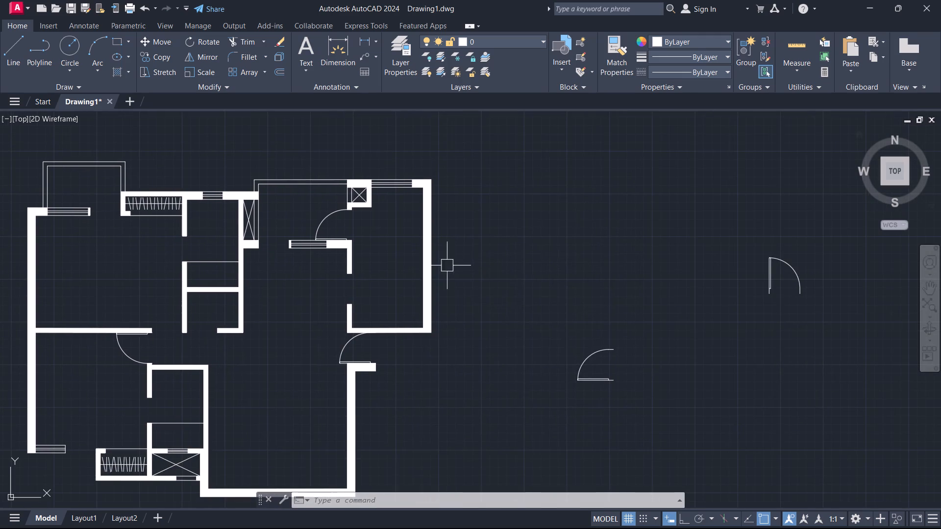
scroll(614, 262, down, 2)
scroll(803, 360, up, 2)
middle_drag(650, 221, 746, 313)
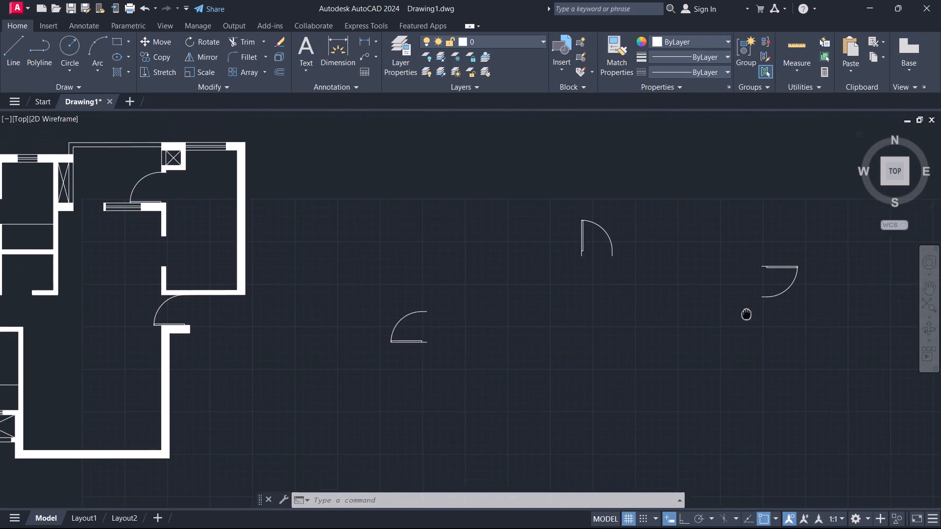
middle_drag(746, 313, 743, 315)
scroll(705, 380, up, 1)
drag(807, 260, 788, 248)
click(778, 235)
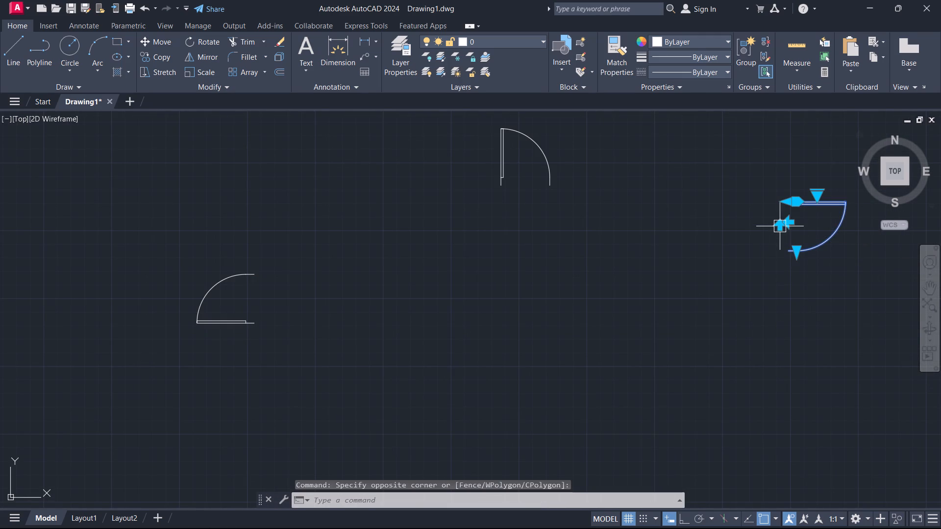
click(778, 230)
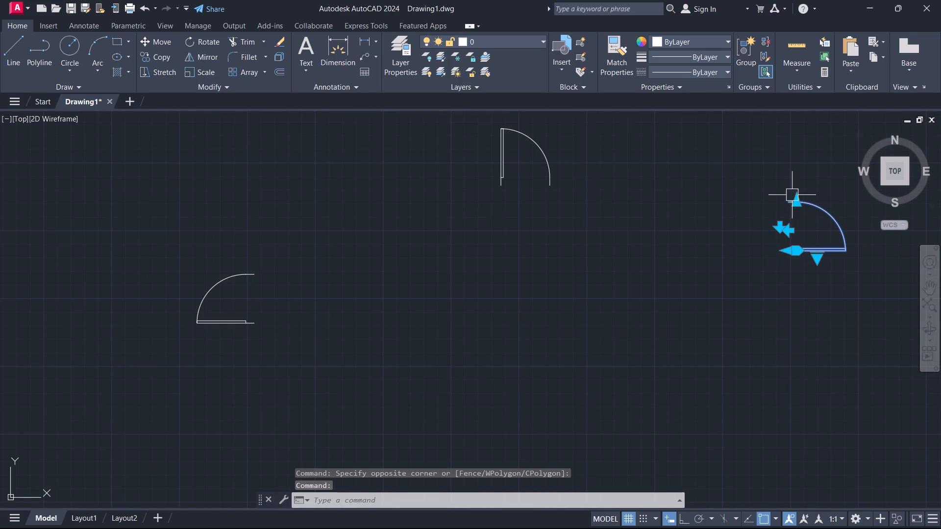
Resize the easternmost spare door to a 2'-6" opening.
click(799, 202)
scroll(783, 225, up, 3)
middle_drag(781, 227, 776, 243)
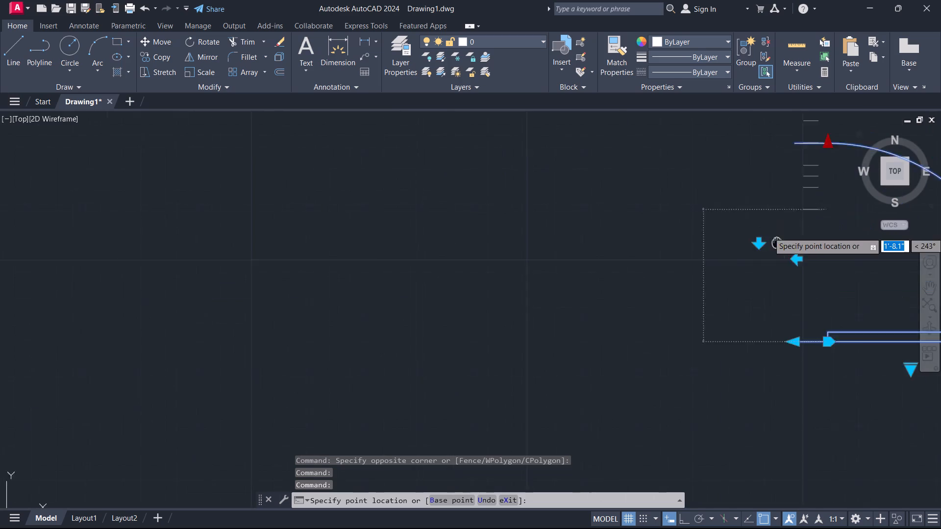
middle_drag(776, 243, 747, 303)
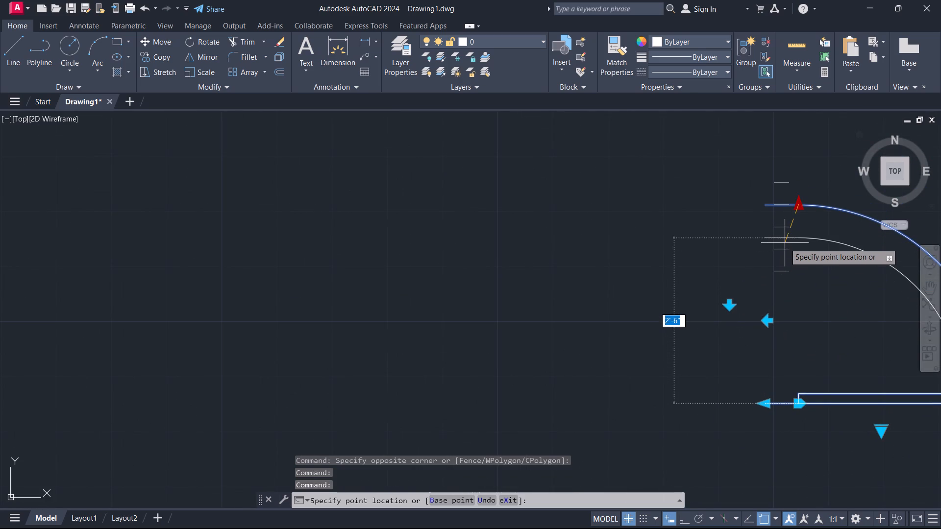
click(782, 240)
key(Escape)
Copy the 2'-6" spare door into the upper bathroom's west wall opening, hinged at the opening's south edge.
scroll(790, 274, down, 1)
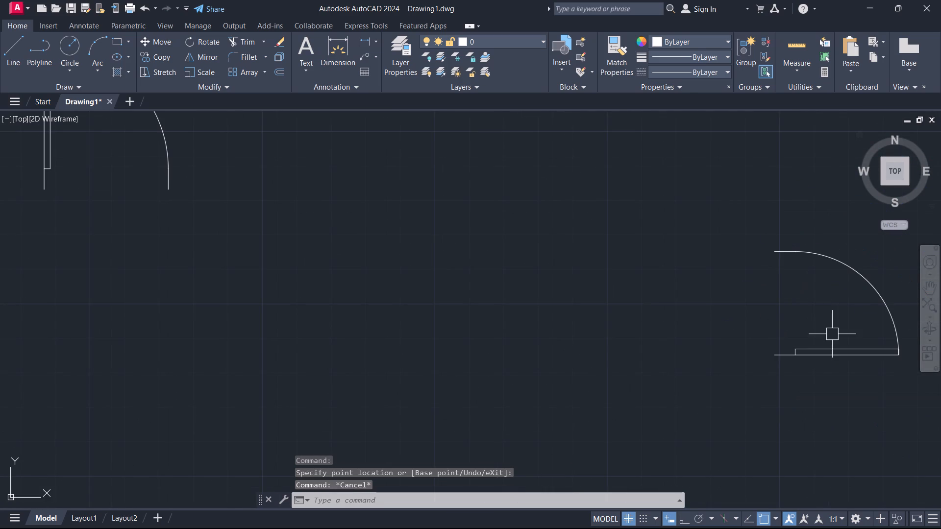
drag(814, 351, 807, 347)
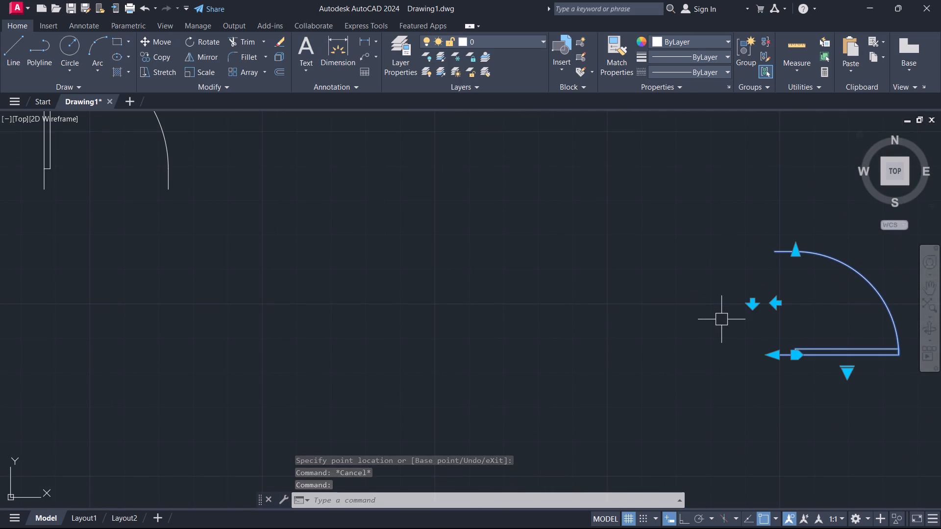
text(co)
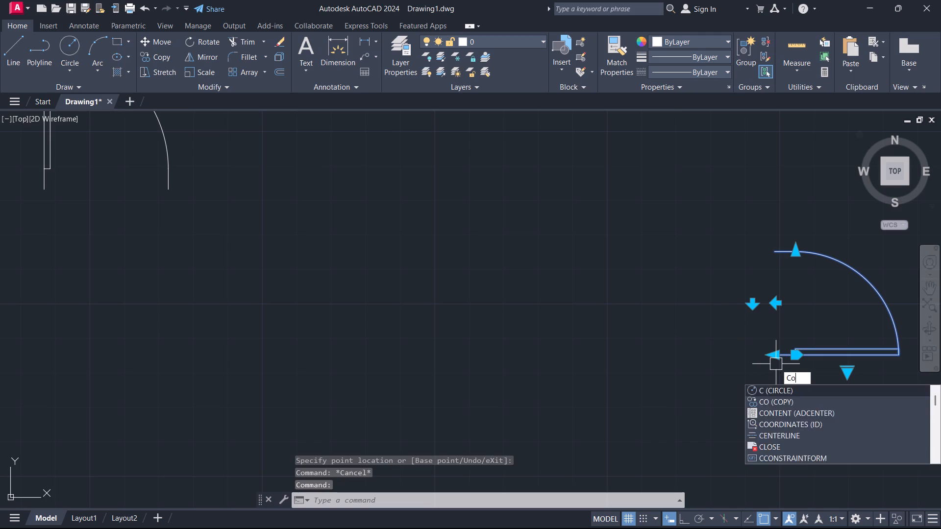
key(space)
click(776, 352)
scroll(619, 330, down, 6)
middle_drag(554, 305, 558, 309)
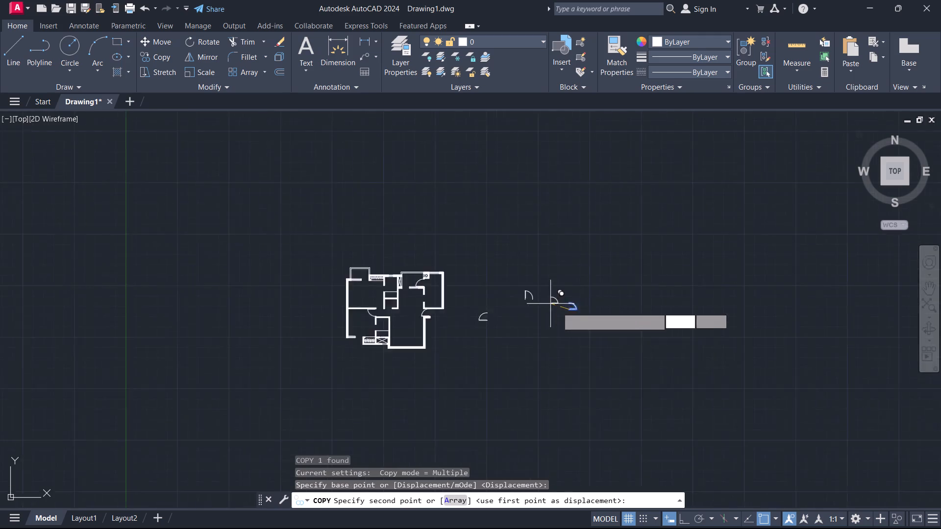
middle_drag(558, 309, 932, 342)
scroll(792, 333, up, 3)
scroll(505, 305, up, 2)
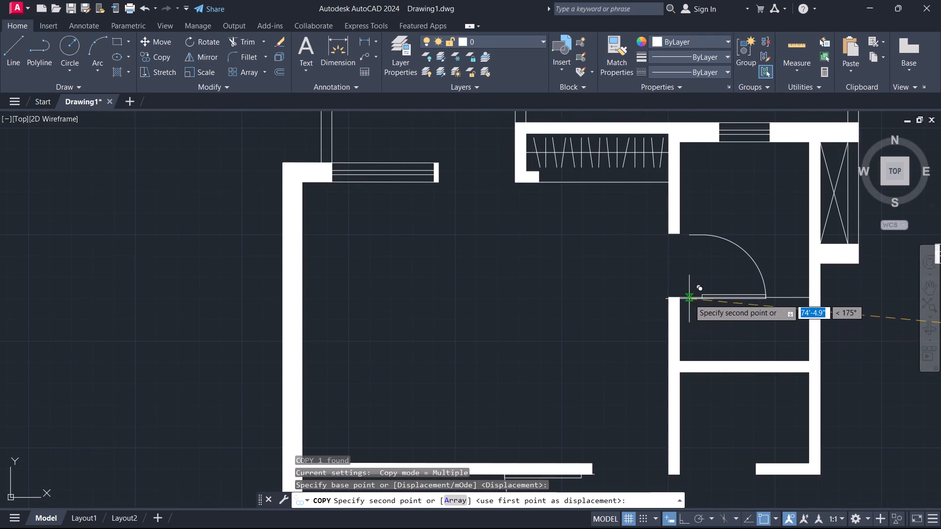
click(674, 297)
key(Escape)
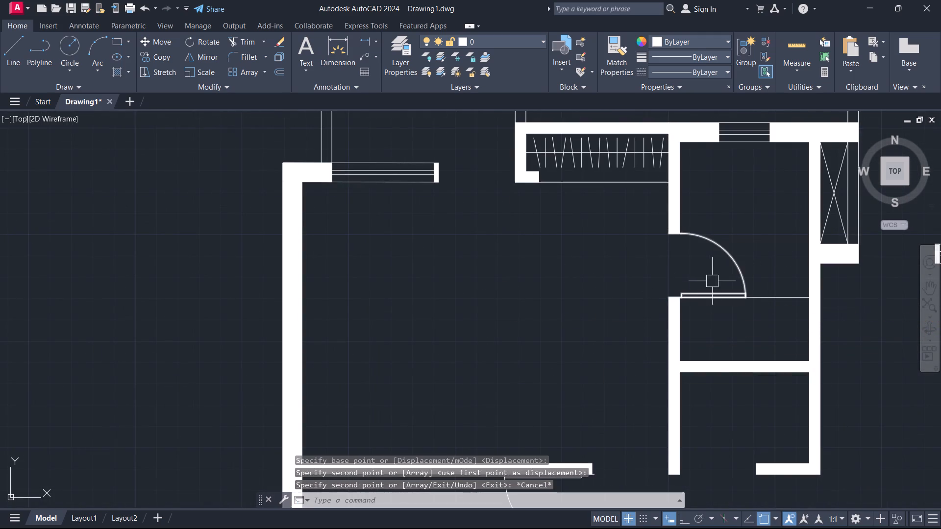
Copy the upper bathroom's door into the west wall opening of the lower bathroom.
scroll(740, 266, down, 3)
scroll(817, 299, up, 1)
middle_drag(817, 299, 772, 305)
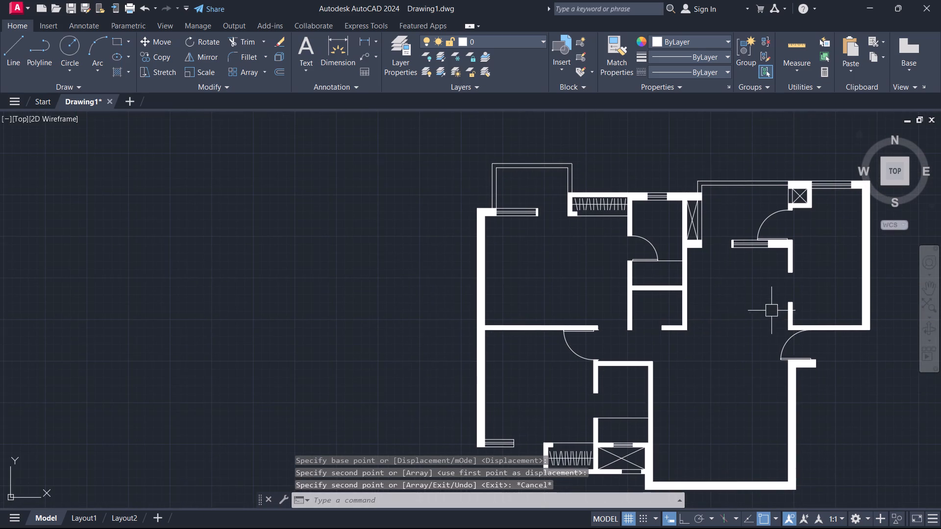
middle_drag(612, 409, 738, 368)
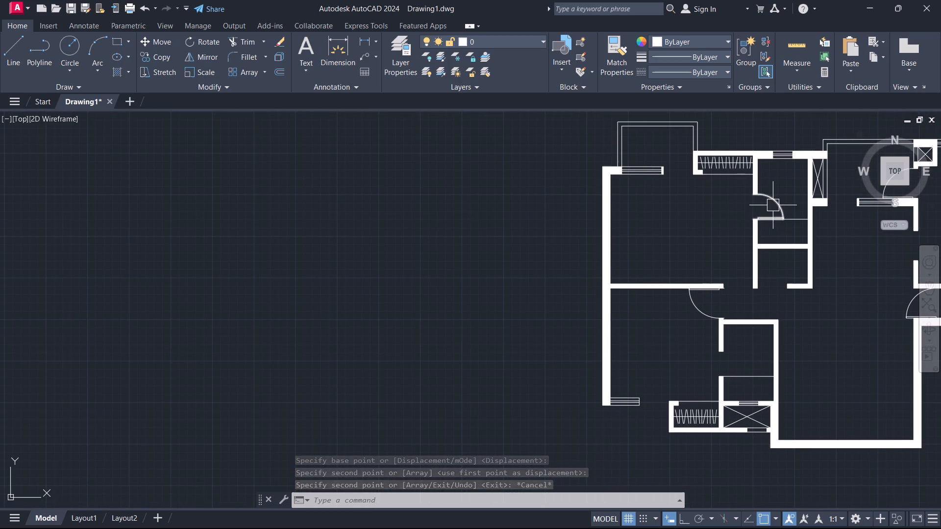
click(773, 205)
text(co)
key(space)
scroll(760, 244, up, 2)
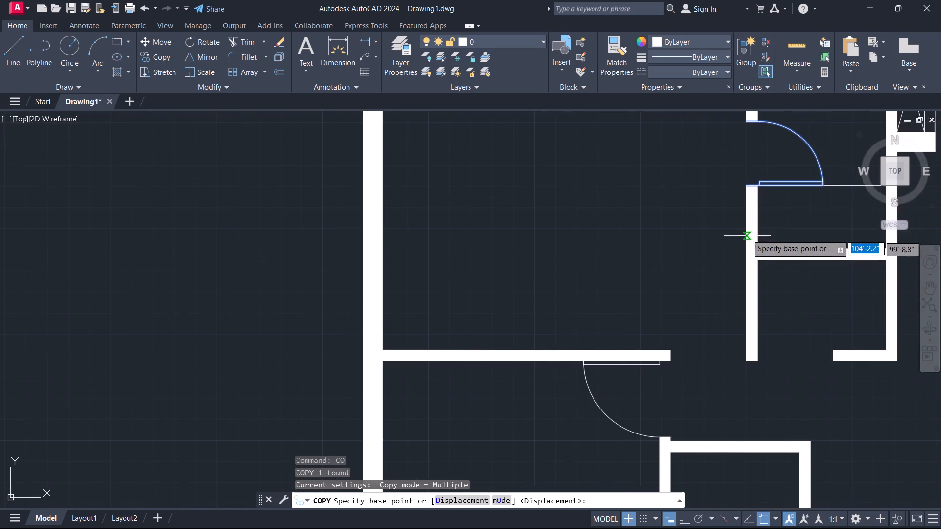
click(746, 184)
middle_drag(584, 445, 569, 228)
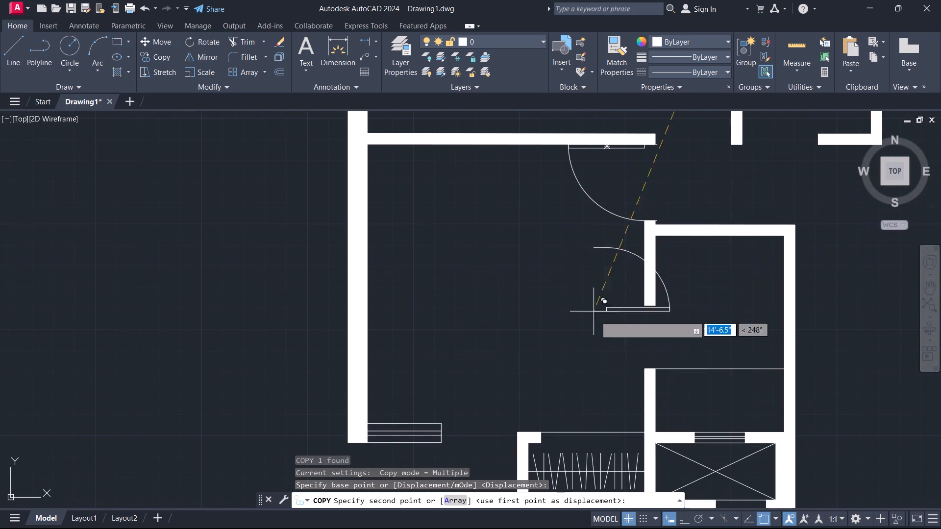
click(647, 371)
key(Escape)
Copy the spare door with the vertical leaf into the northwest room's balcony opening, at the east end of the window.
scroll(661, 353, down, 3)
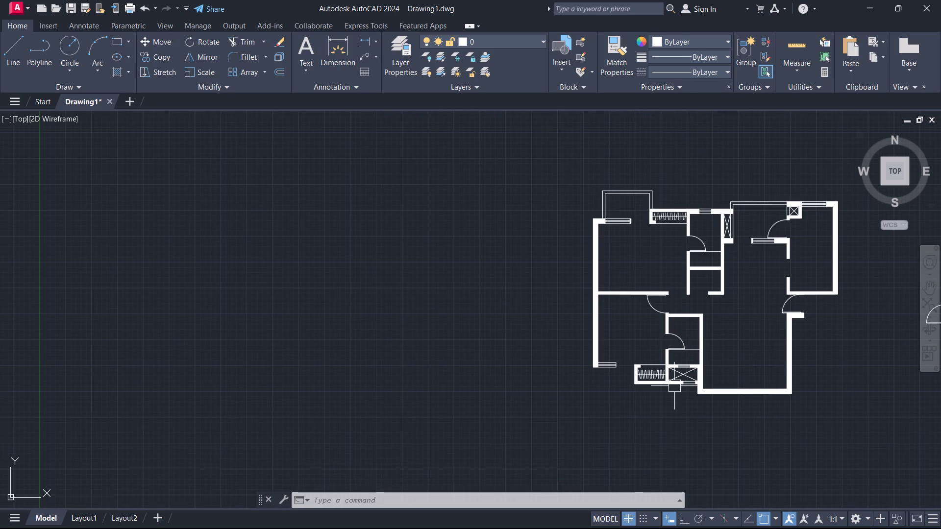
middle_drag(758, 336, 548, 376)
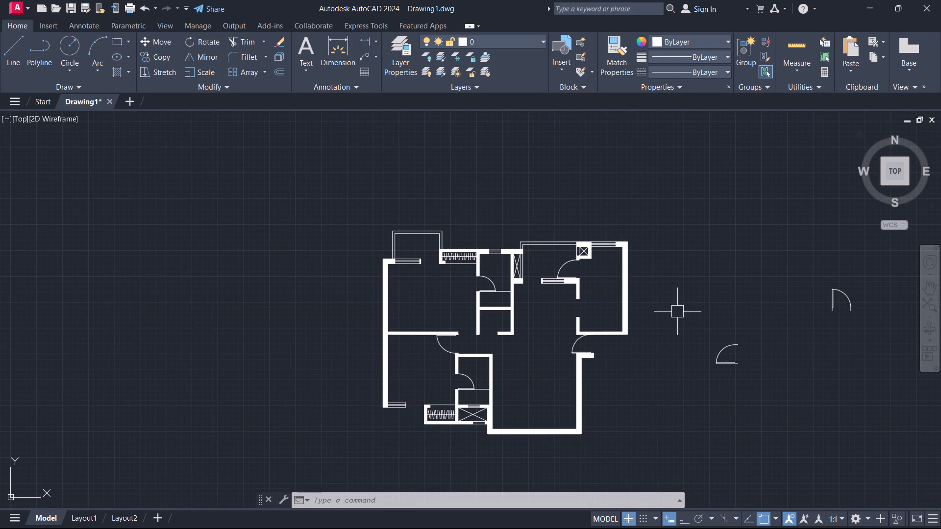
scroll(716, 309, up, 1)
middle_drag(753, 300, 602, 305)
drag(799, 319, 780, 305)
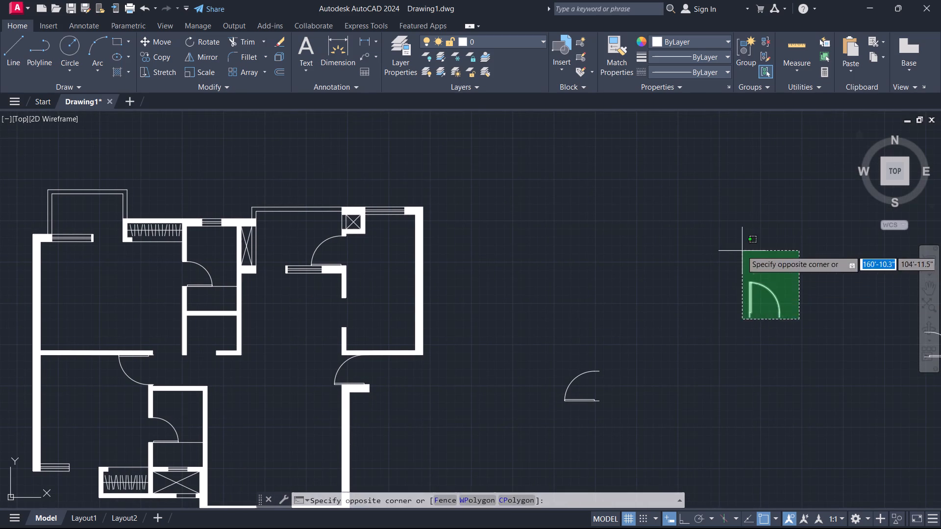
click(742, 250)
text(co)
key(space)
click(752, 320)
middle_drag(592, 344, 940, 193)
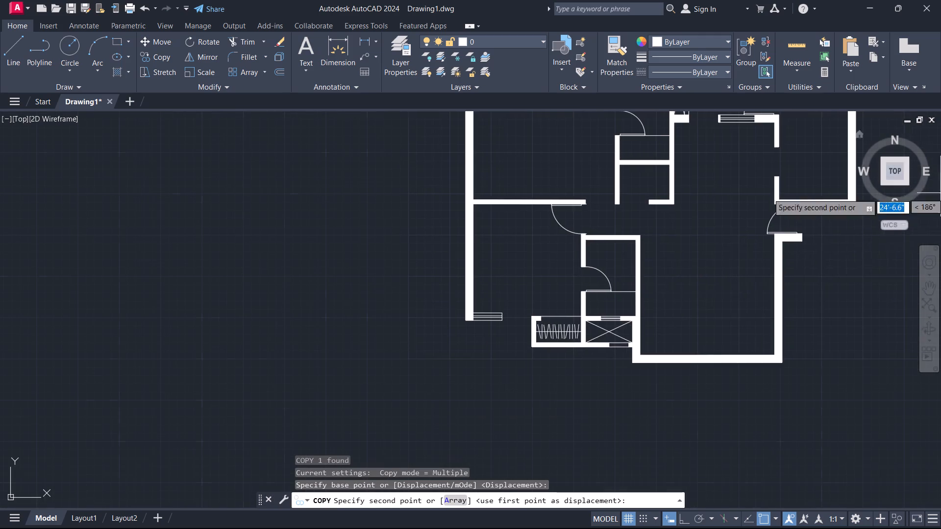
middle_drag(570, 258, 542, 412)
scroll(497, 209, up, 2)
scroll(465, 338, up, 1)
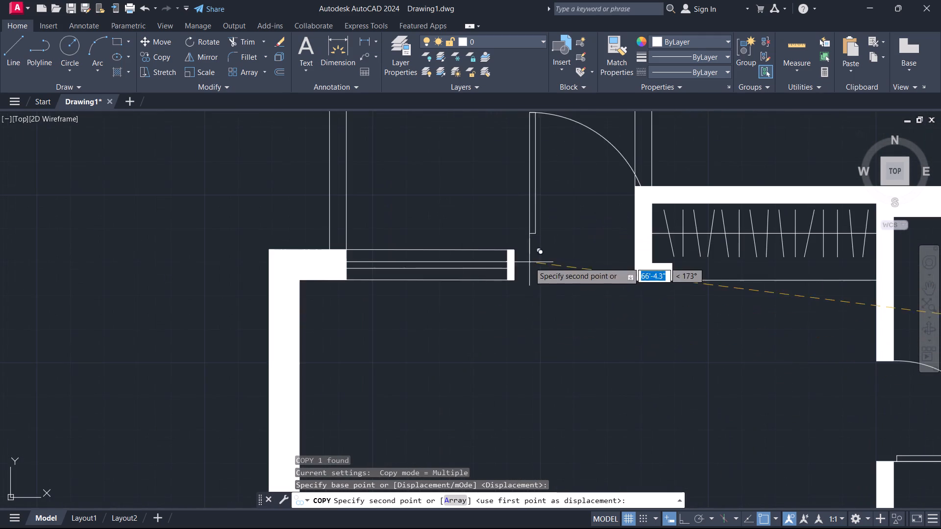
click(517, 280)
Place another copy of the door in the central room's north opening, at the end of the wall stub below the crossed duct.
scroll(519, 321, up, 1)
scroll(521, 329, down, 4)
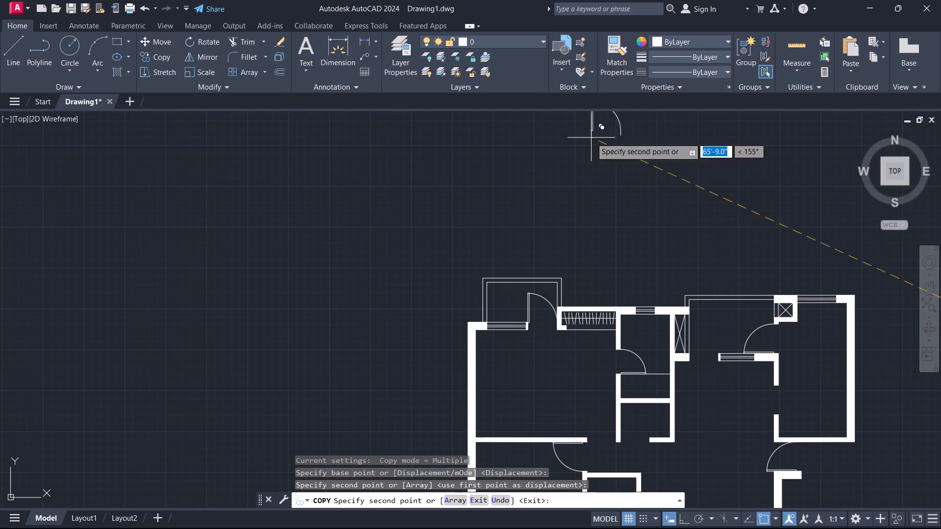
middle_drag(620, 248, 659, 94)
middle_drag(653, 329, 657, 268)
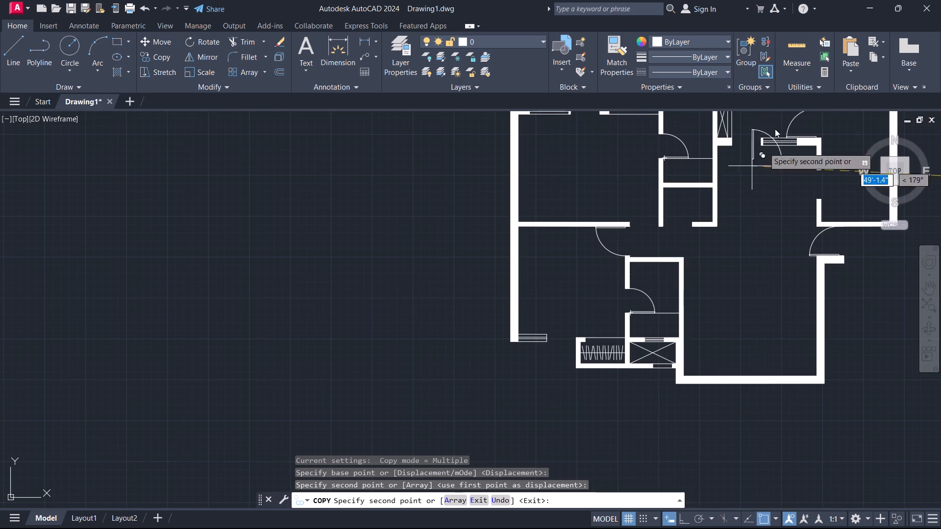
scroll(801, 88, up, 2)
scroll(741, 149, up, 3)
click(710, 138)
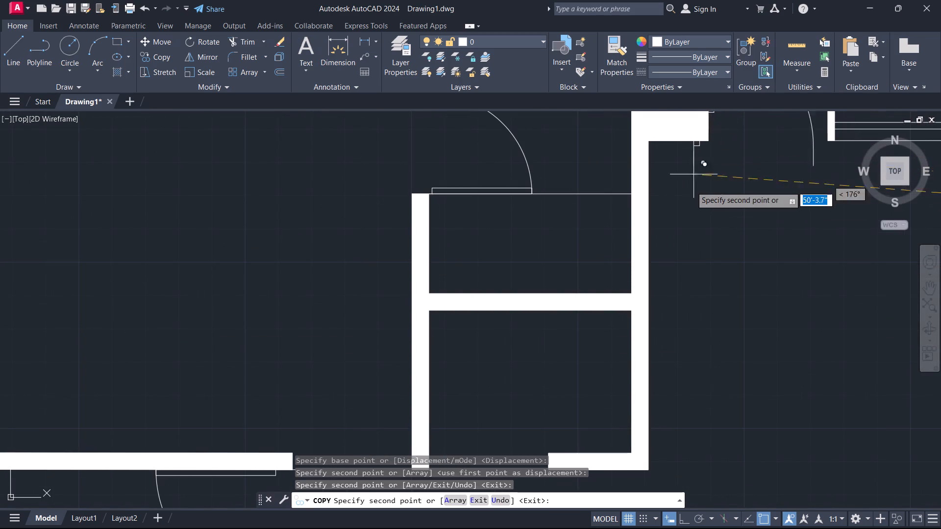
Place another copy of the door with the vertical leaf in the southwest room's south opening, at the east end of the window.
scroll(696, 205, down, 3)
middle_drag(705, 236, 740, 176)
scroll(519, 315, up, 2)
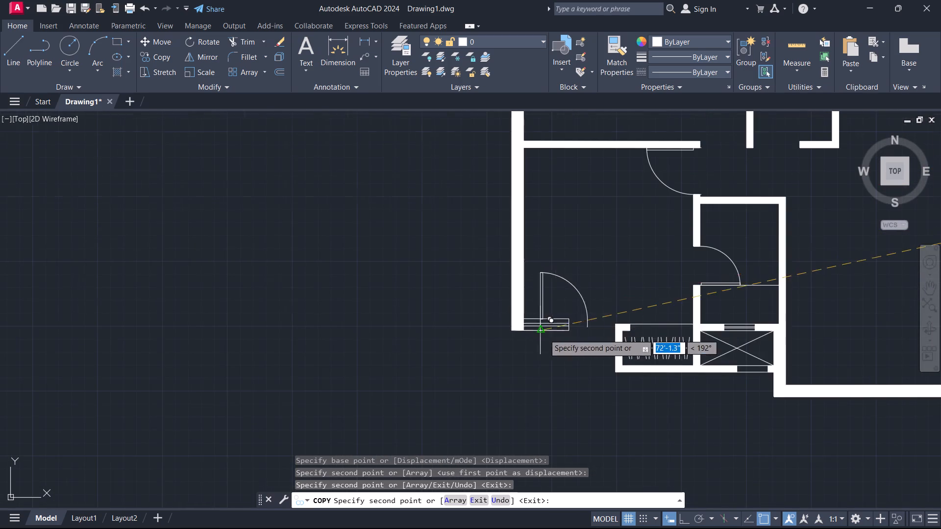
scroll(554, 339, up, 1)
click(579, 321)
scroll(659, 242, down, 1)
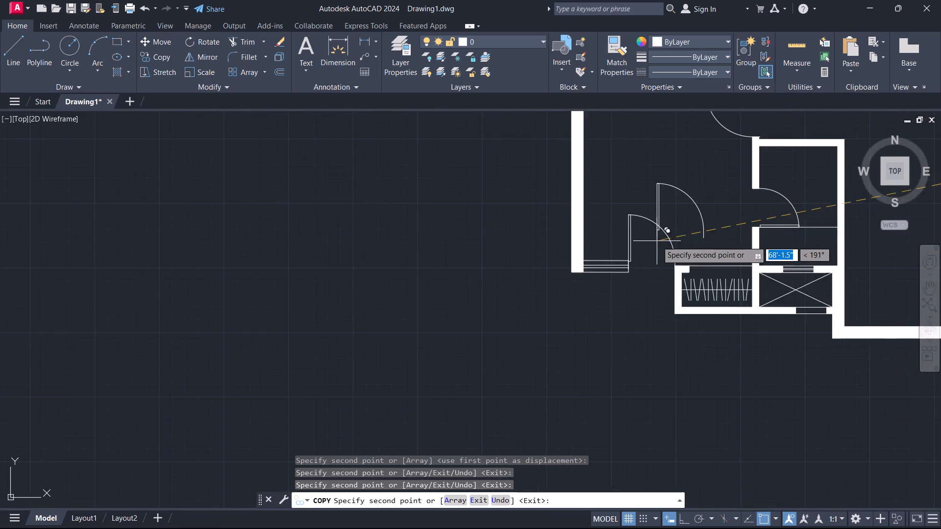
scroll(657, 241, down, 2)
key(Escape)
Flip the northwest room's balcony door so that it hinges at the east edge of the opening.
scroll(672, 245, up, 1)
scroll(667, 244, down, 2)
middle_drag(660, 240, 577, 297)
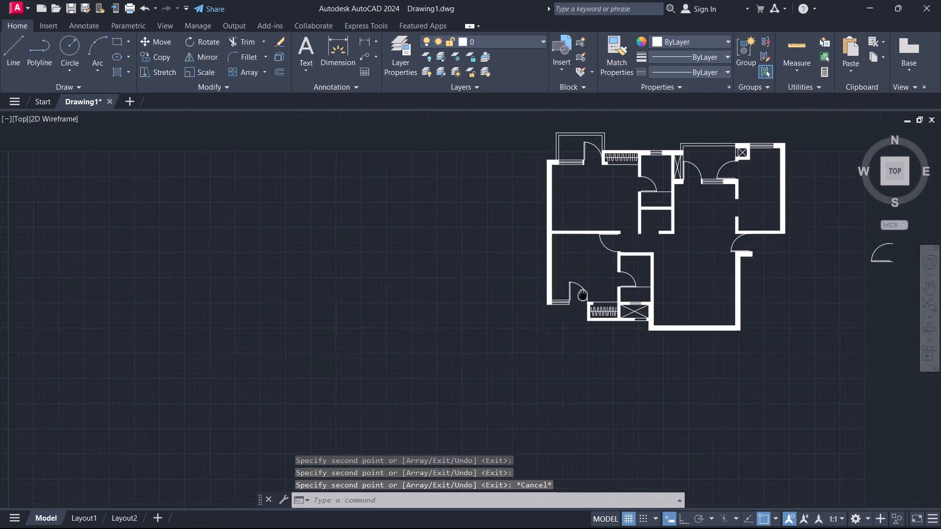
middle_drag(577, 297, 532, 322)
scroll(555, 221, up, 3)
scroll(487, 126, down, 3)
middle_drag(515, 187, 547, 349)
scroll(532, 304, up, 3)
click(516, 198)
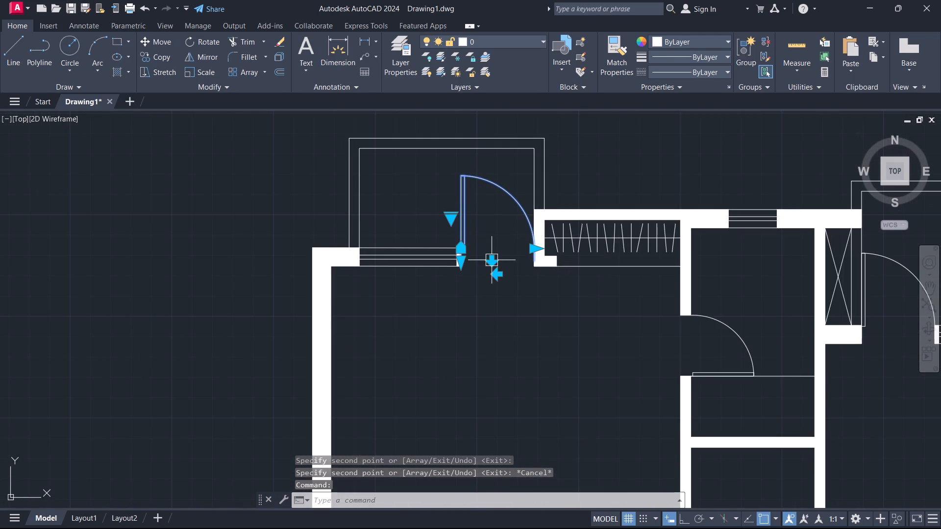
click(495, 276)
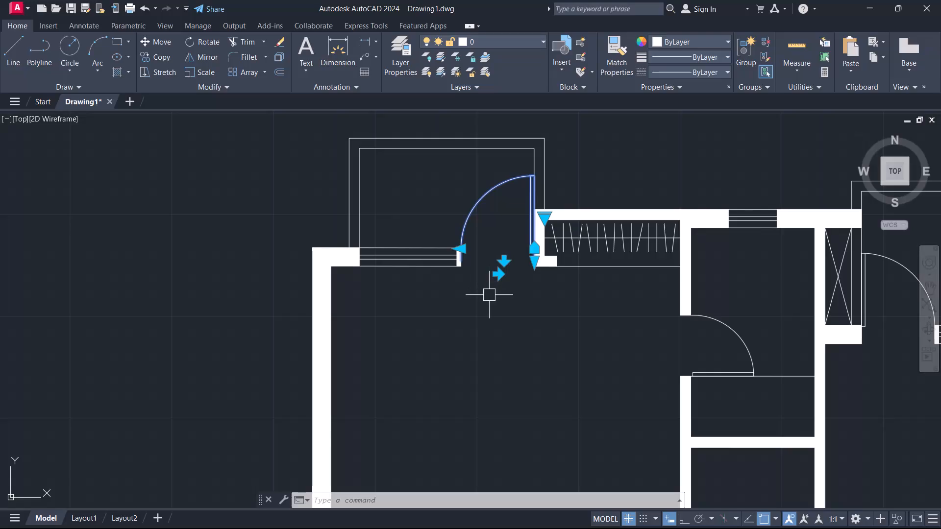
middle_drag(491, 295, 425, 319)
key(Escape)
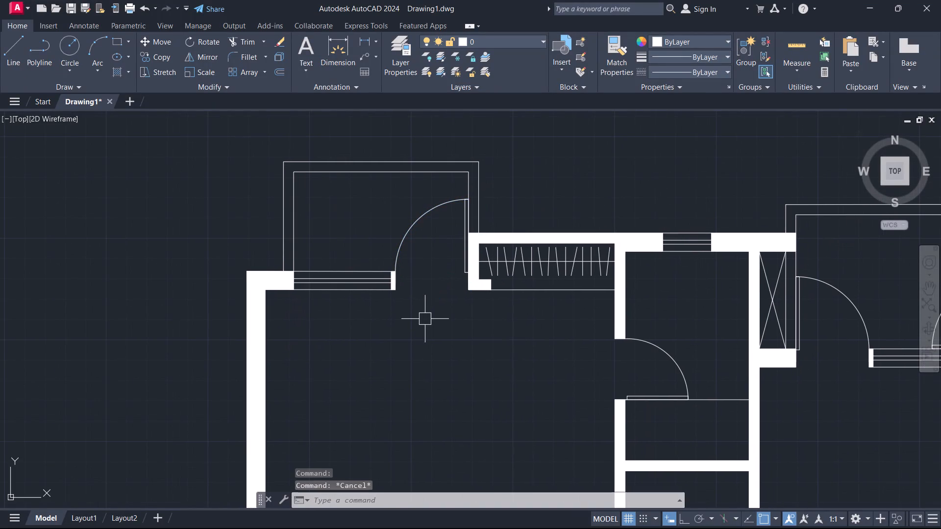
Look over the whole floor plan to check the placed doors and the remaining wall openings.
scroll(392, 332, up, 1)
scroll(392, 334, down, 1)
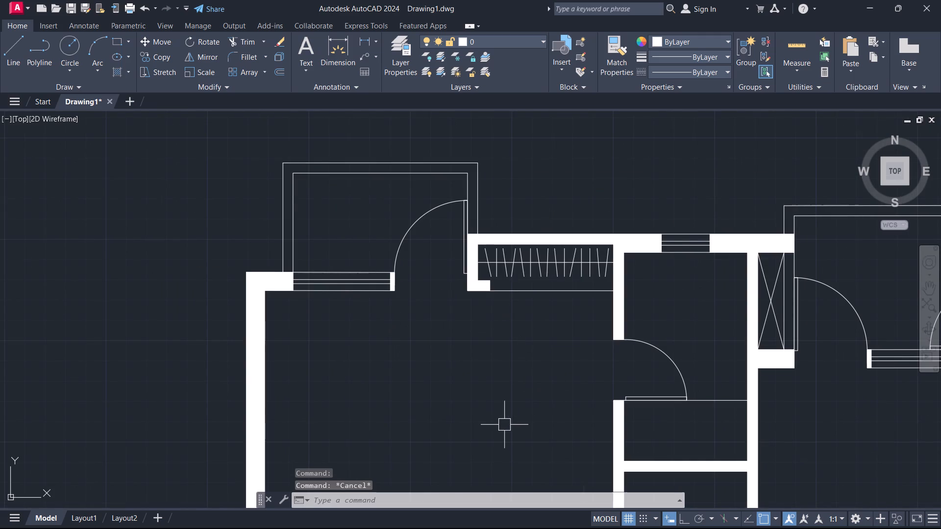
scroll(504, 425, up, 1)
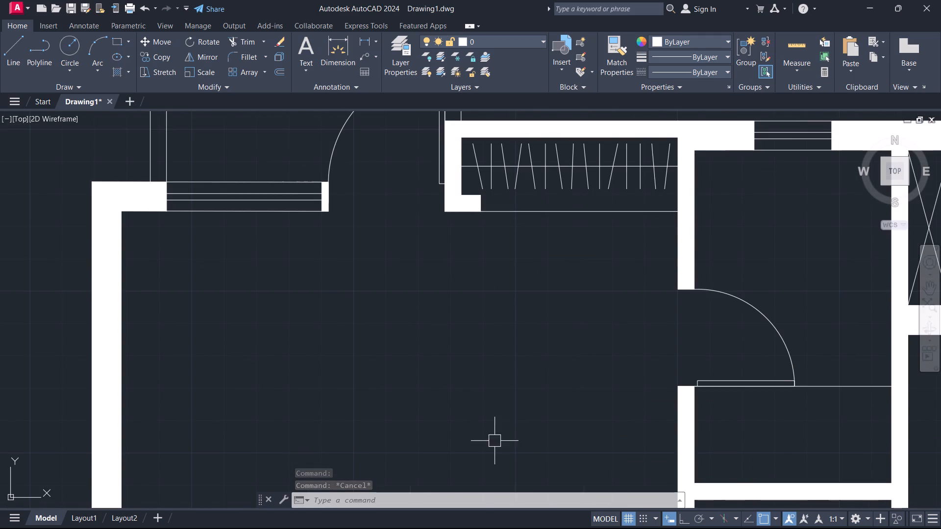
middle_drag(544, 383, 470, 392)
scroll(470, 392, down, 2)
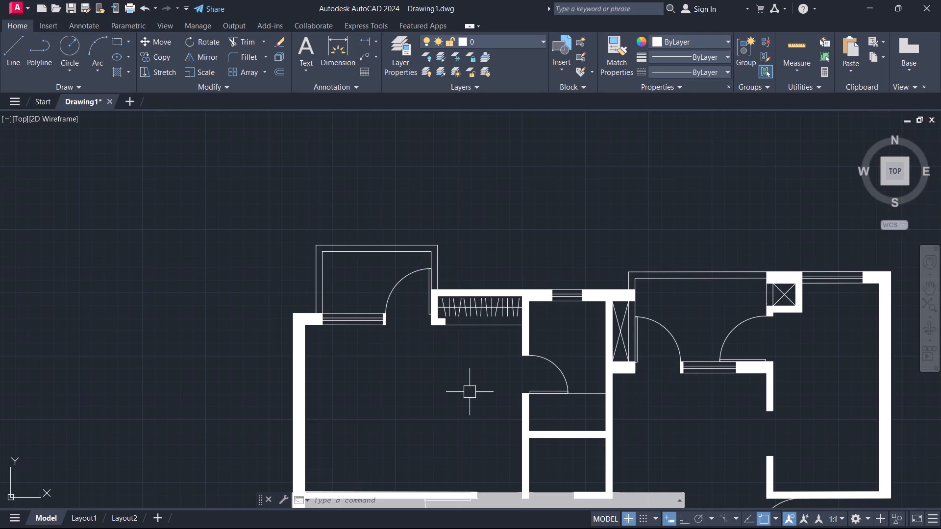
scroll(734, 396, down, 2)
middle_drag(726, 391, 518, 251)
scroll(518, 251, up, 1)
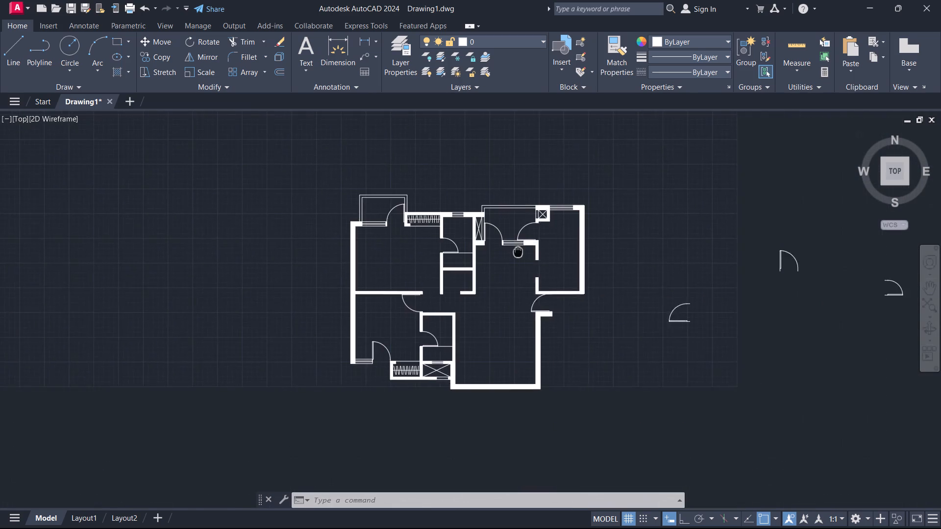
middle_drag(518, 251, 517, 250)
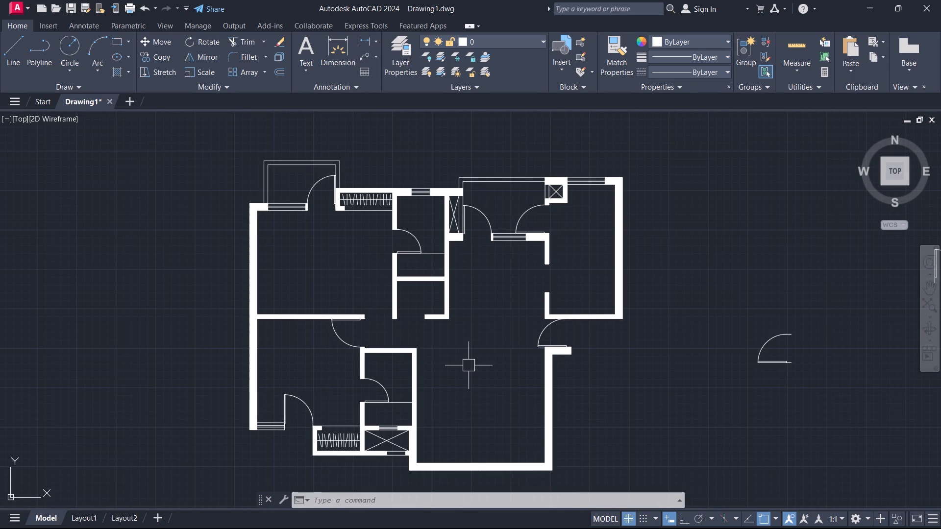
middle_drag(471, 364, 729, 336)
scroll(729, 336, up, 1)
scroll(579, 327, down, 1)
middle_drag(495, 226, 430, 269)
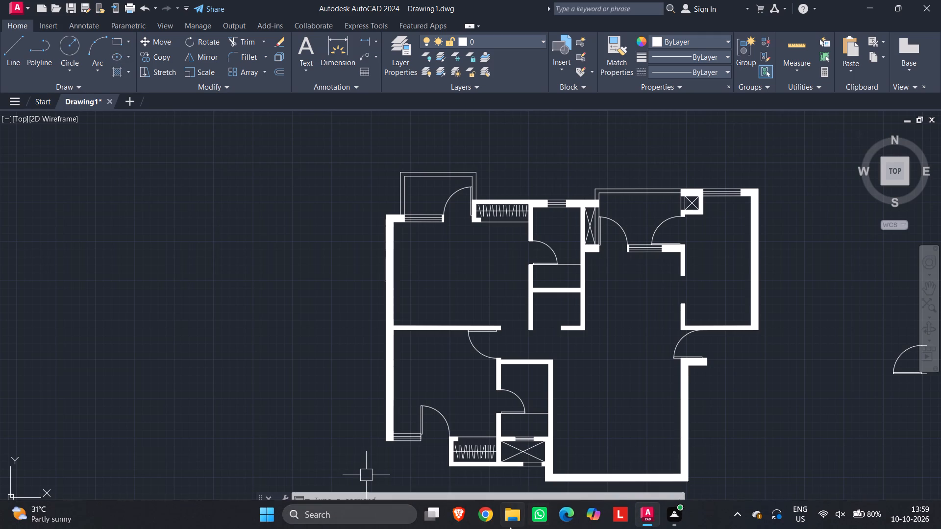
In File Explorer, copy the file name of the PDF "2 Bedroom + Store Residential Unit Plan ($1250text{ sq. ft.}$ Super Area)" in Downloads.
click(511, 522)
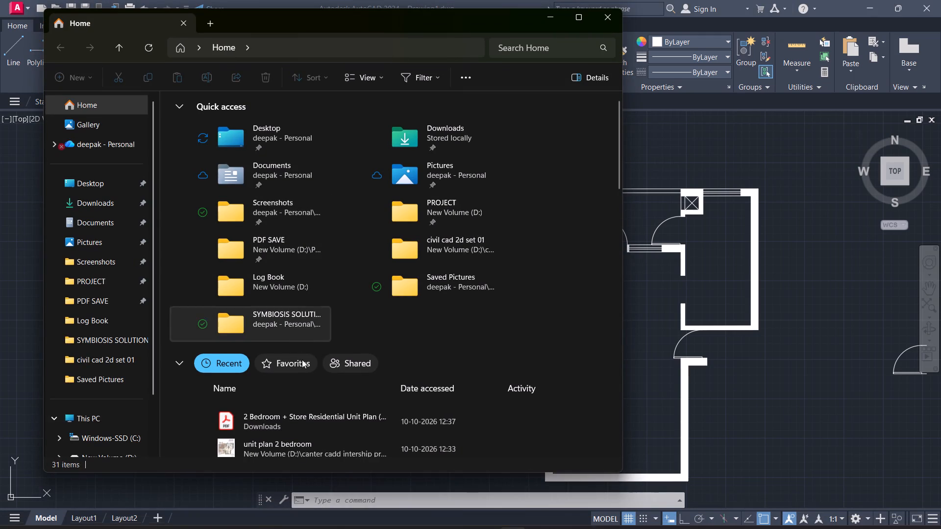
click(300, 424)
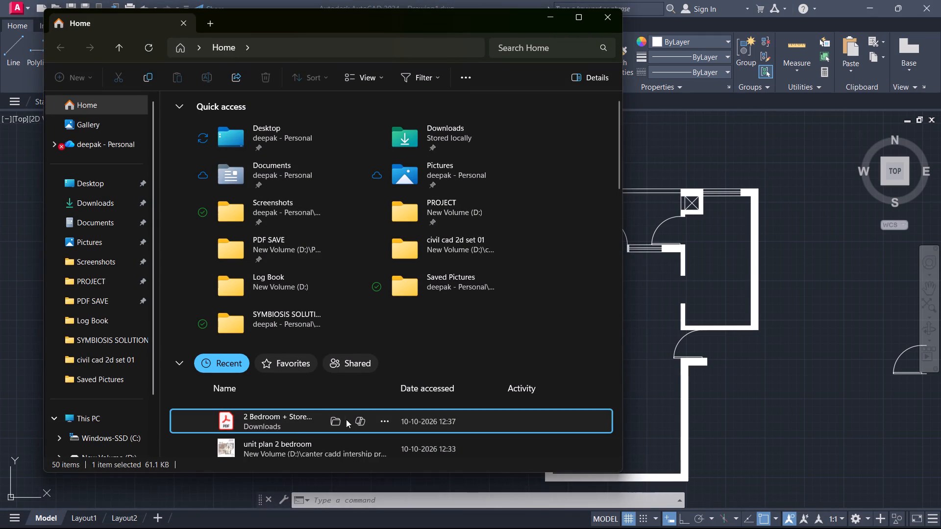
click(338, 418)
click(235, 131)
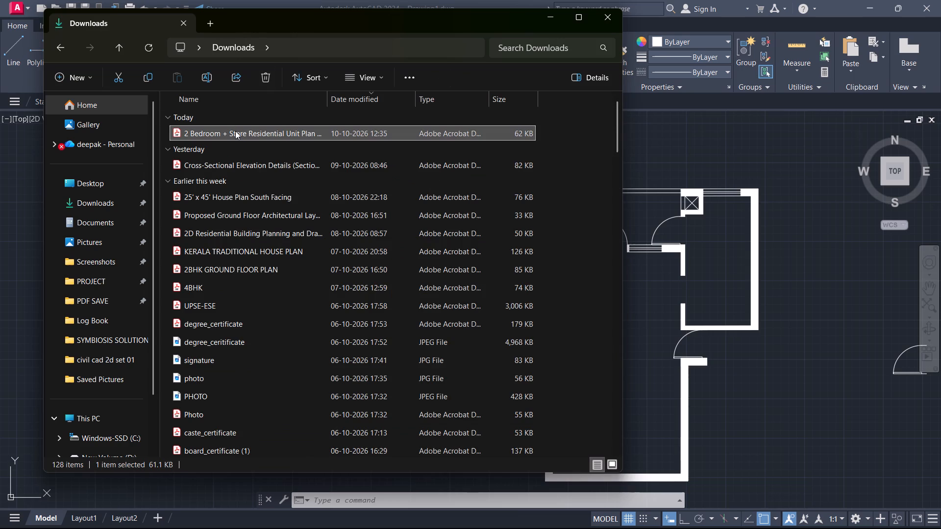
key(ctrl+c)
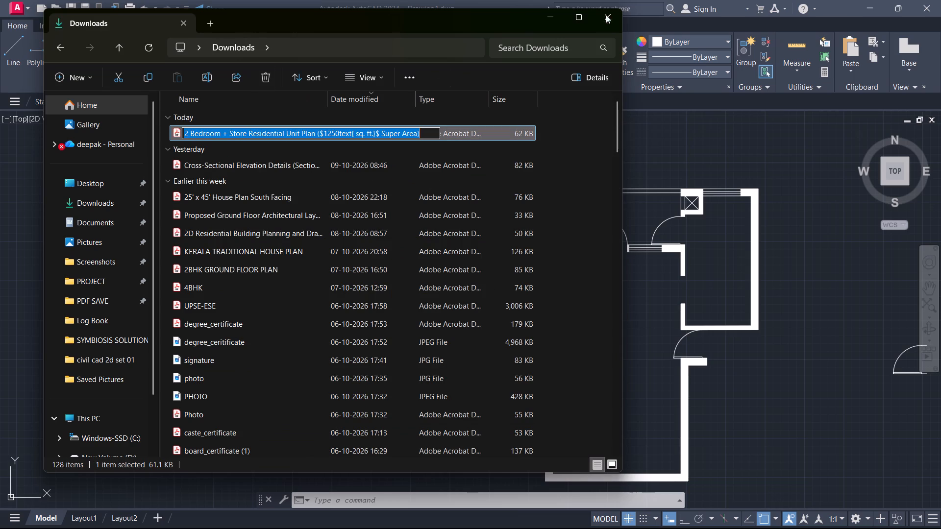
click(610, 22)
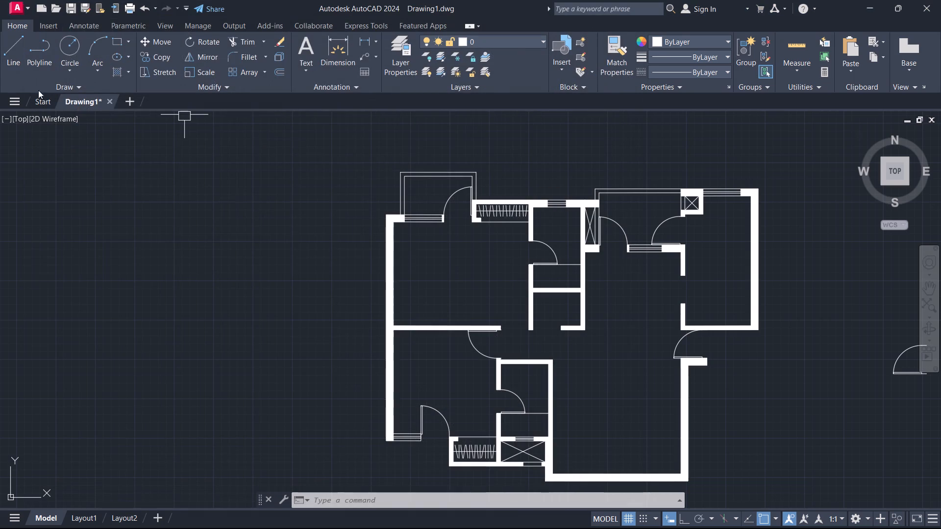
Save the drawing in AutoCAD as "2 Bedroom + Store Residential Unit Plan ($1250text{ sq. ft.}$ Super Area)", choosing the Desktop as location.
key(ctrl+s)
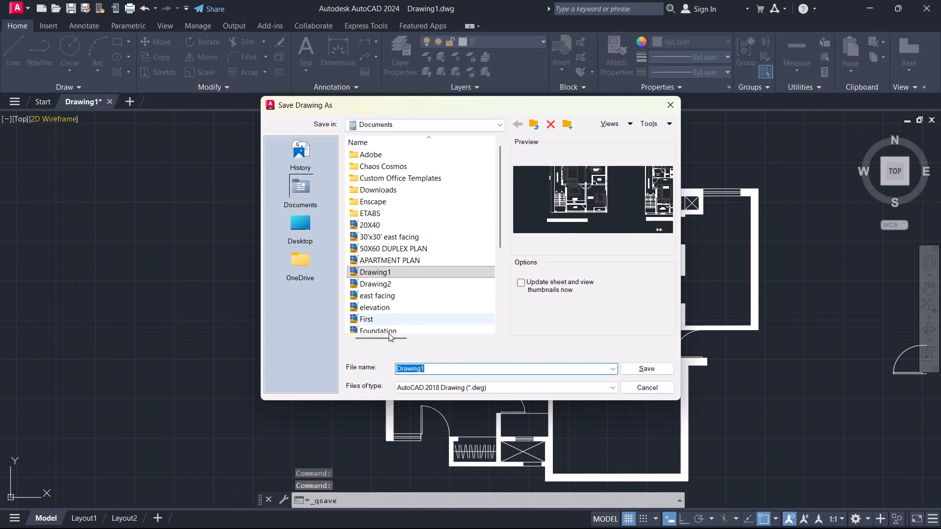
key(ctrl+v)
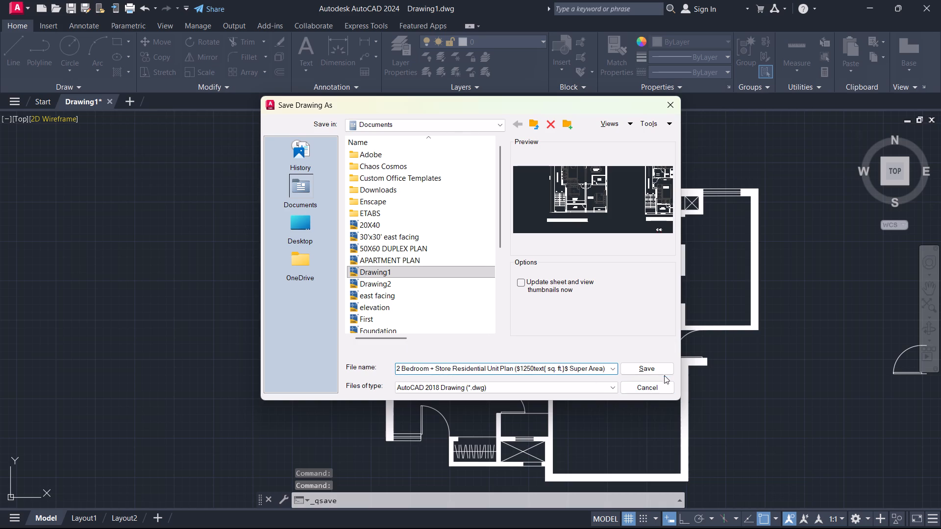
click(287, 222)
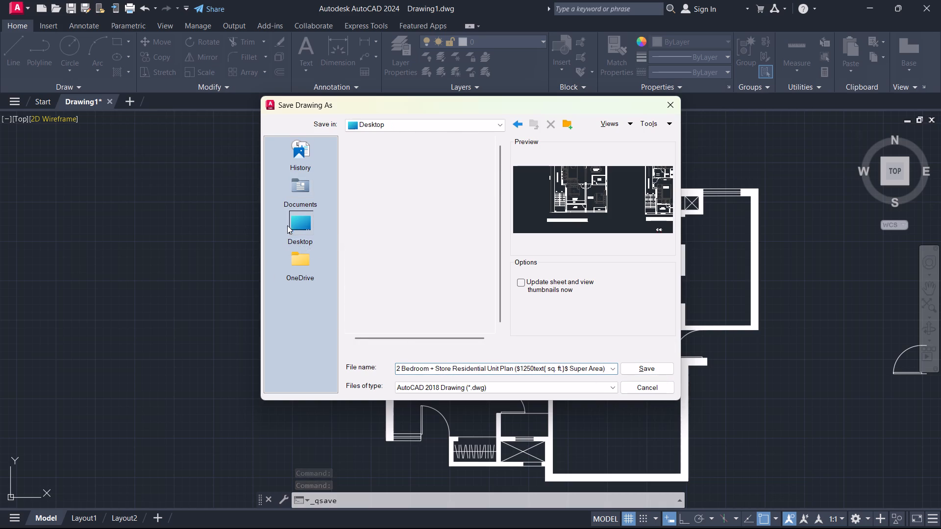
Choose the SYMBIOSIS SOLUTIONS internship program folder on the Desktop and save the drawing there.
scroll(378, 236, down, 2)
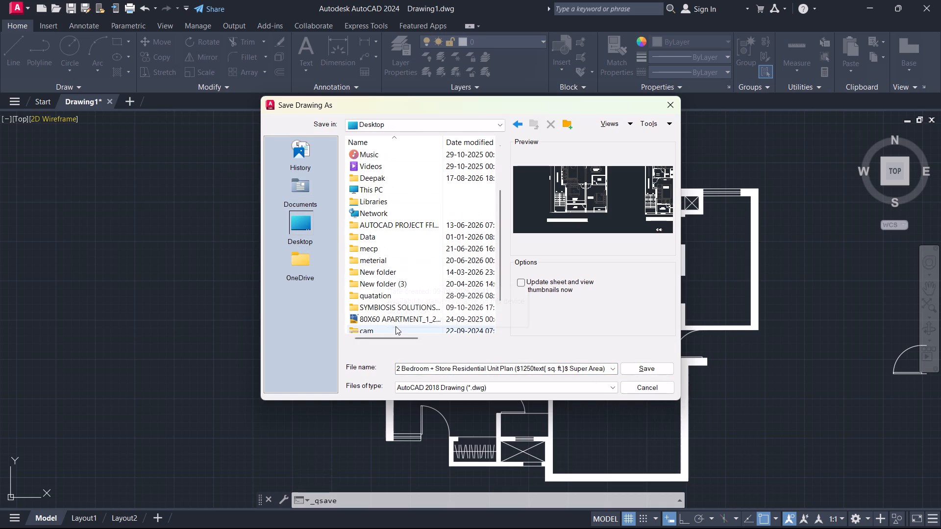
double_click(391, 305)
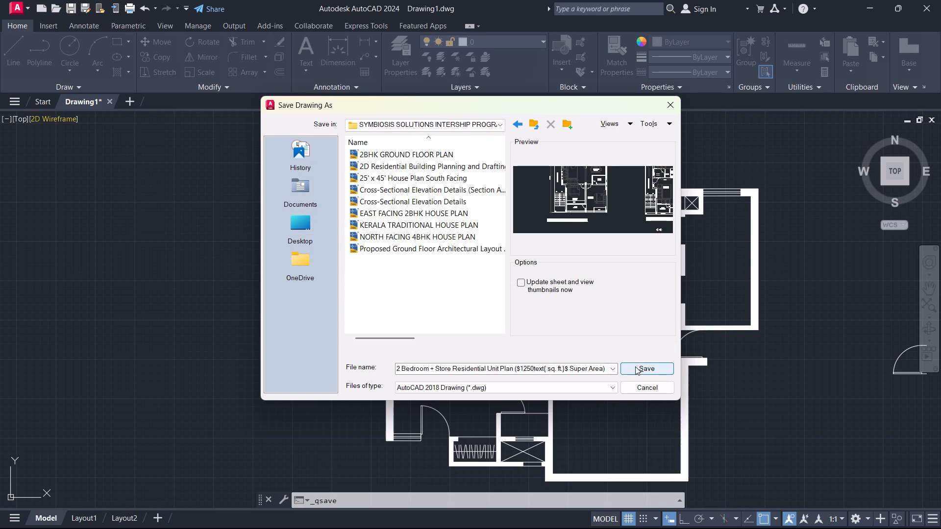
click(635, 366)
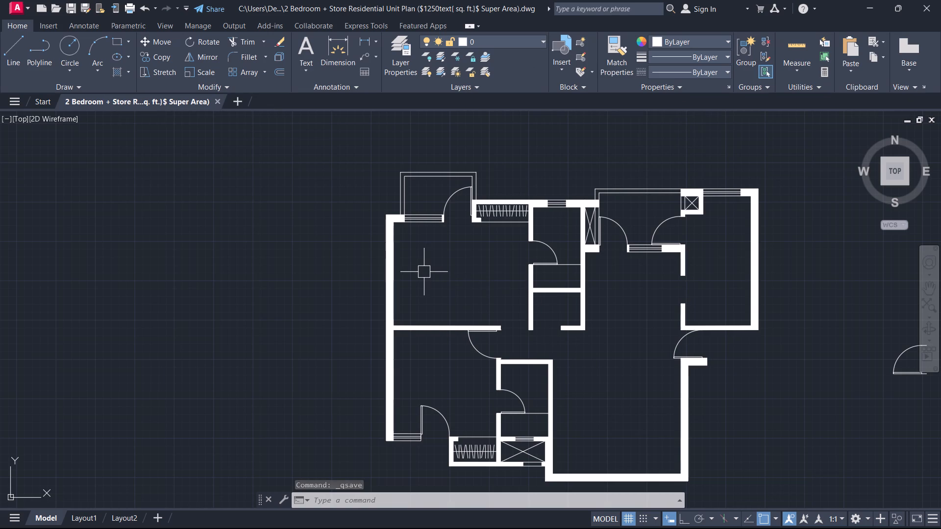
Save the newly named floor plan drawing once more.
scroll(424, 272, down, 2)
scroll(428, 273, up, 2)
scroll(503, 320, down, 1)
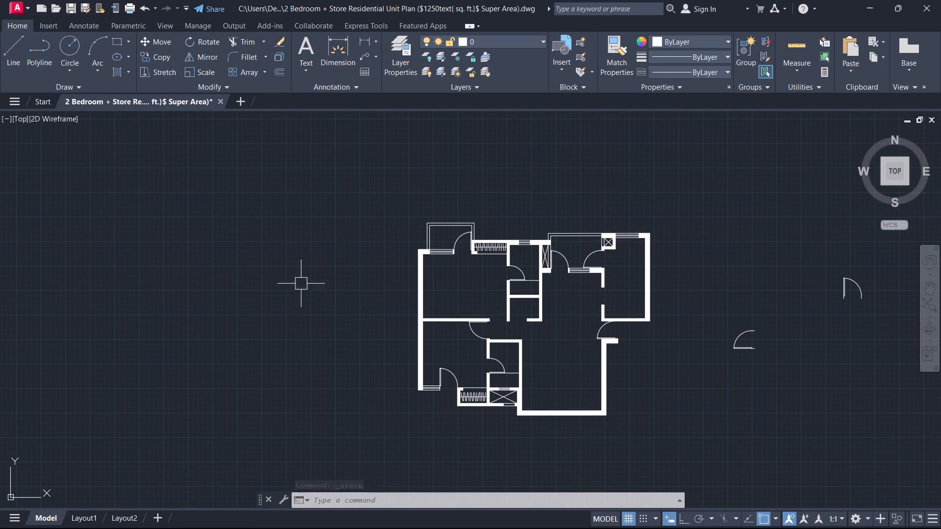
middle_drag(267, 256, 175, 234)
key(ctrl+s)
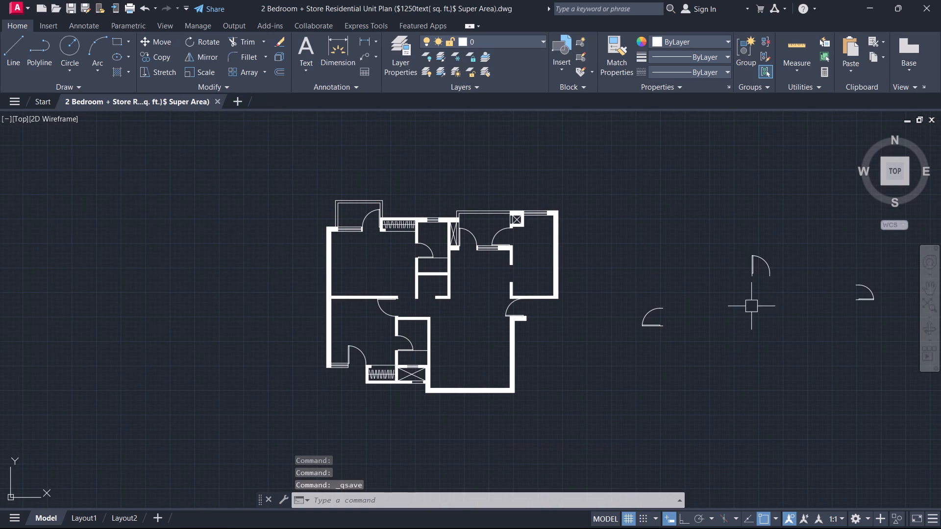
Delete the three spare door symbols lying east of the floor plan.
click(885, 347)
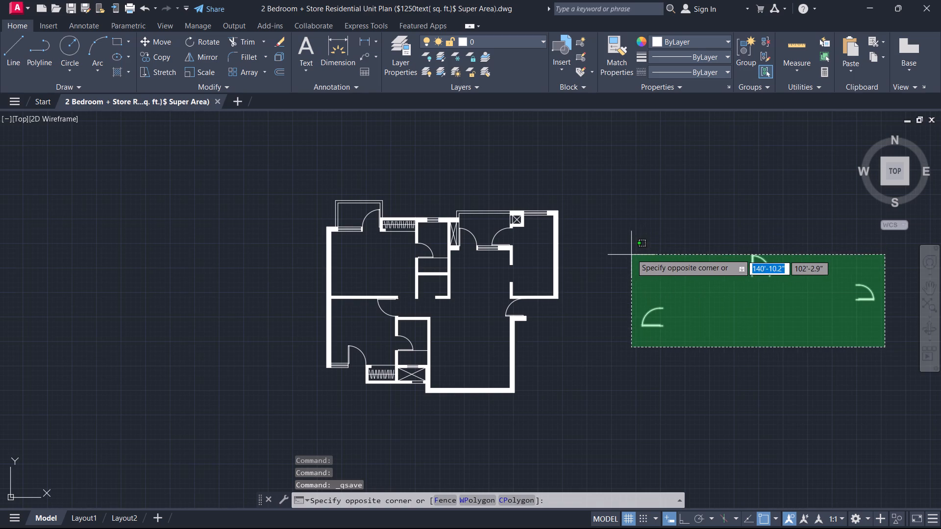
click(640, 241)
key(Delete)
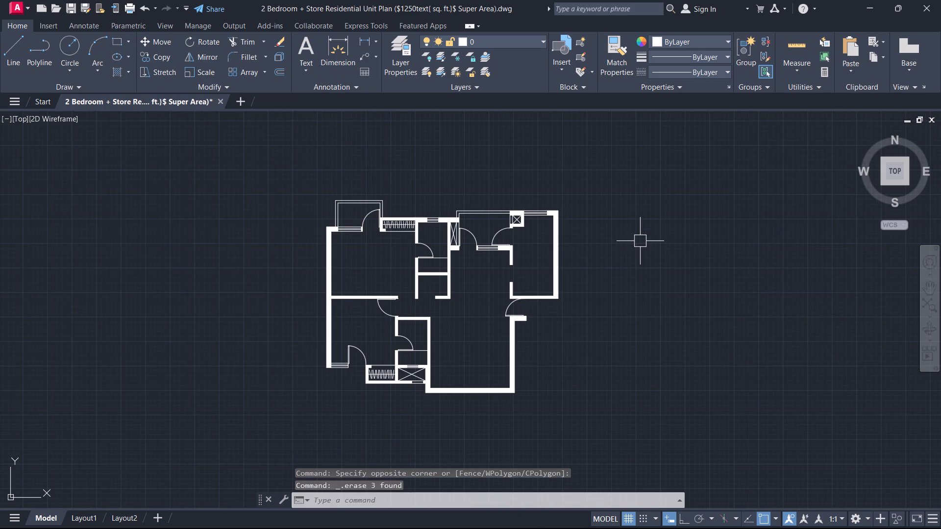
Open the recent block library drawing "01-13-cad-blocks-net-sofa-armchairs-designs".
scroll(385, 276, up, 2)
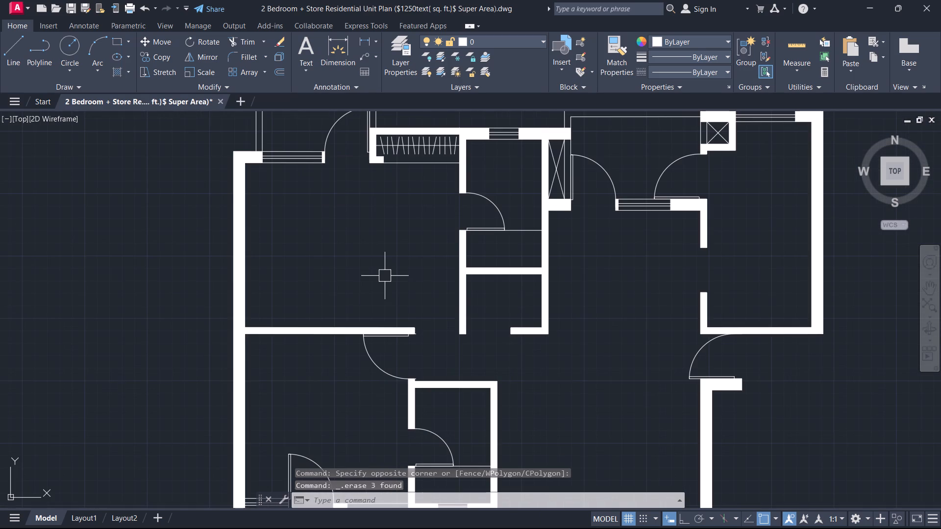
scroll(385, 276, down, 1)
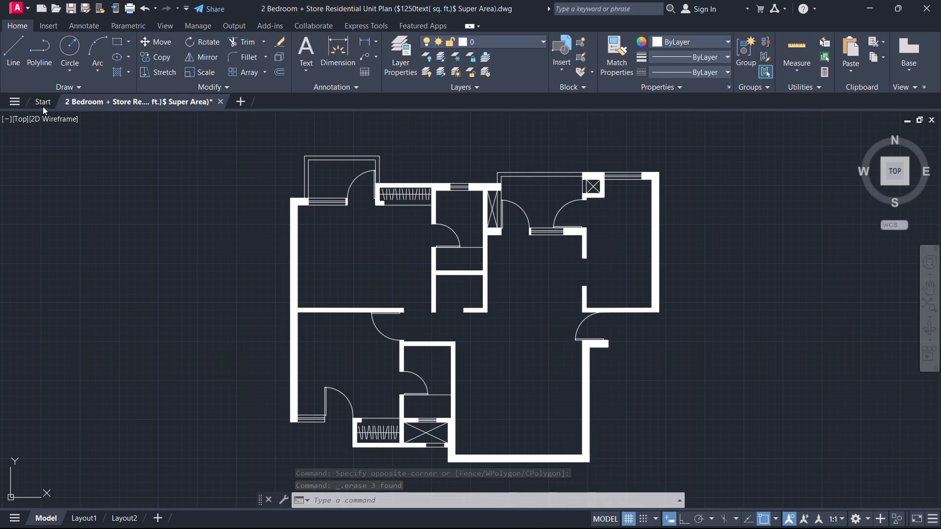
click(43, 106)
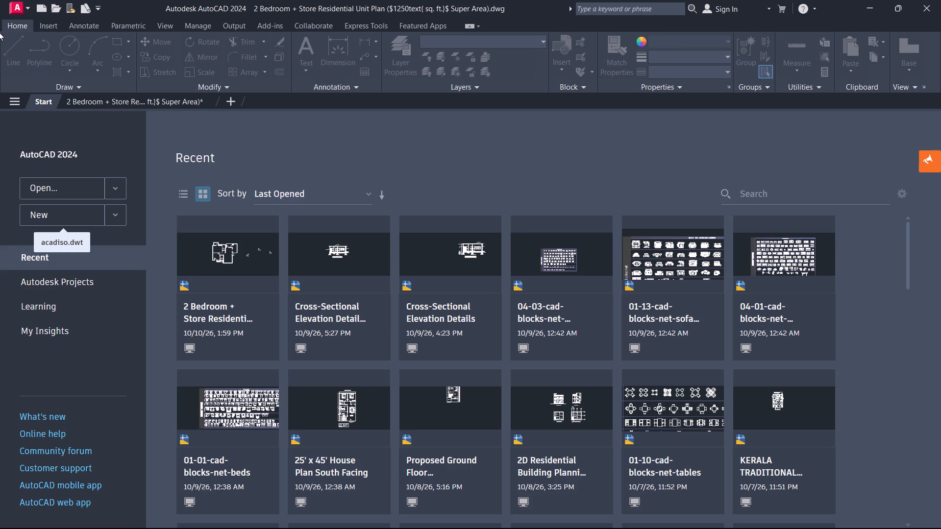
middle_drag(271, 281, 218, 248)
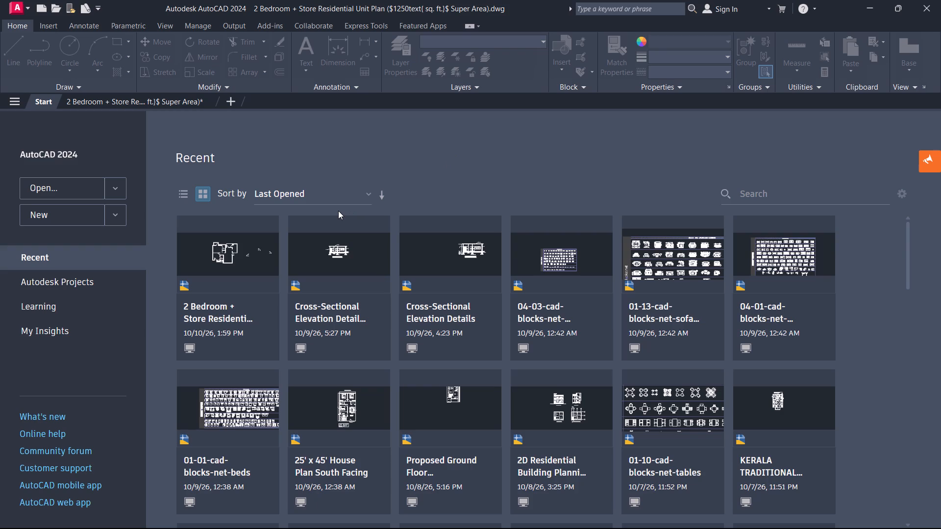
scroll(353, 191, up, 1)
click(680, 315)
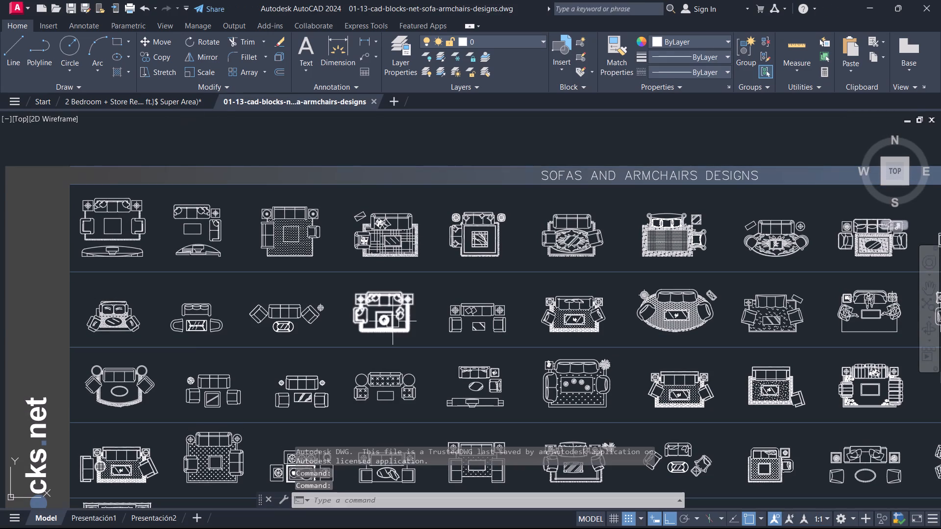
Copy the second sofa set in the third row, with a three-seat sofa, two armchairs, square table and plant.
scroll(551, 375, down, 1)
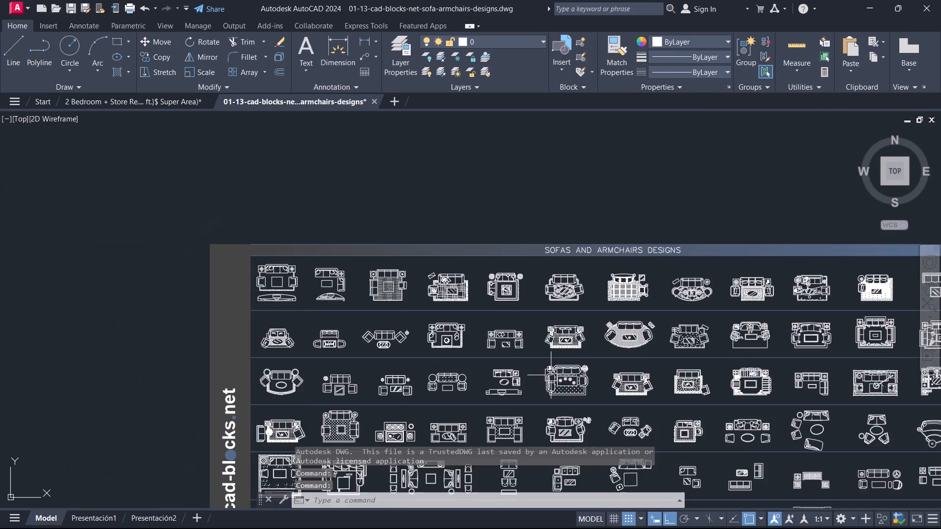
scroll(556, 384, up, 1)
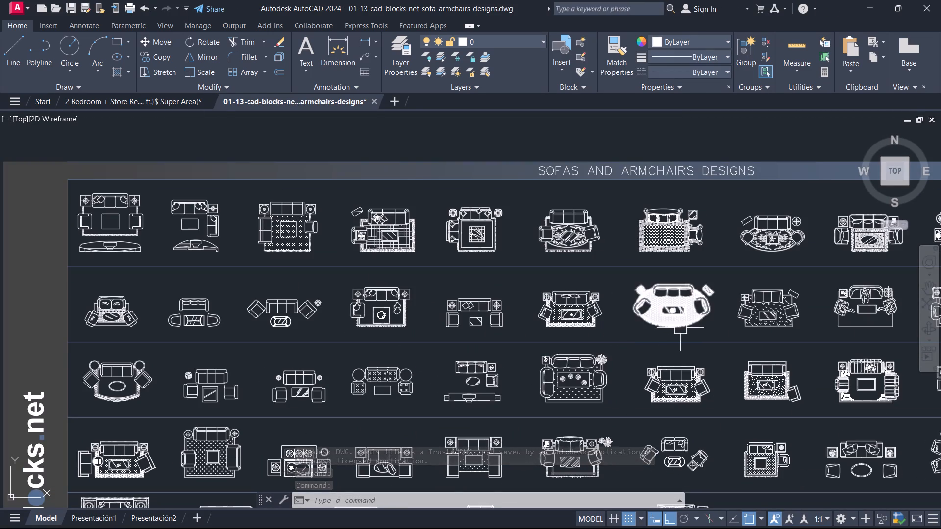
scroll(671, 373, down, 2)
scroll(669, 376, up, 2)
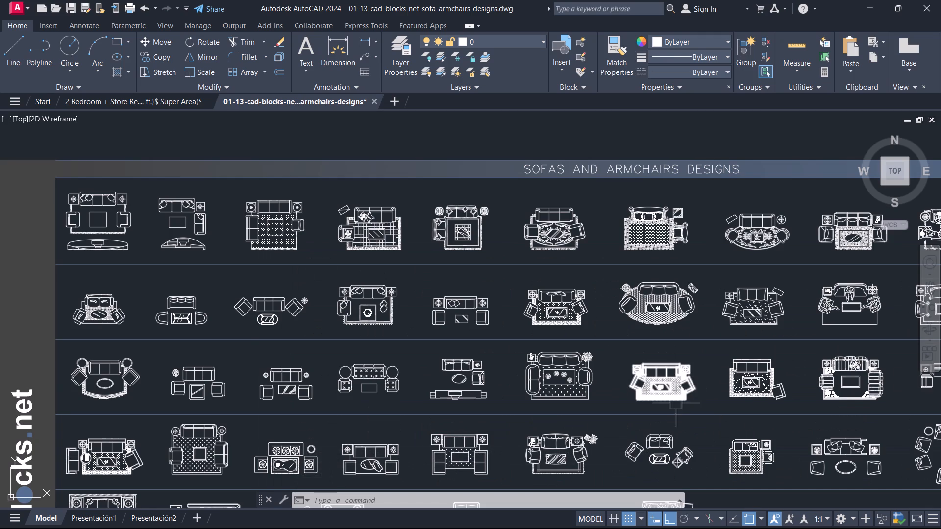
scroll(185, 422, down, 1)
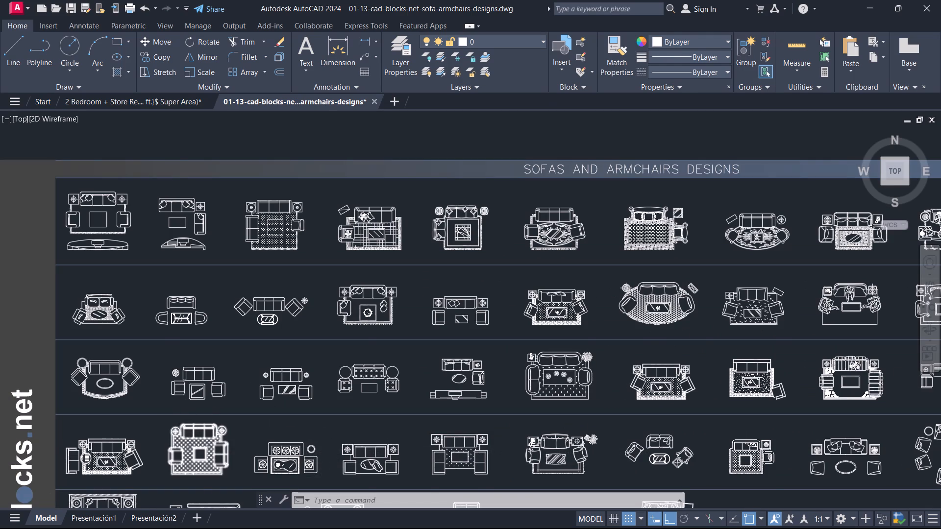
scroll(185, 422, up, 1)
click(196, 388)
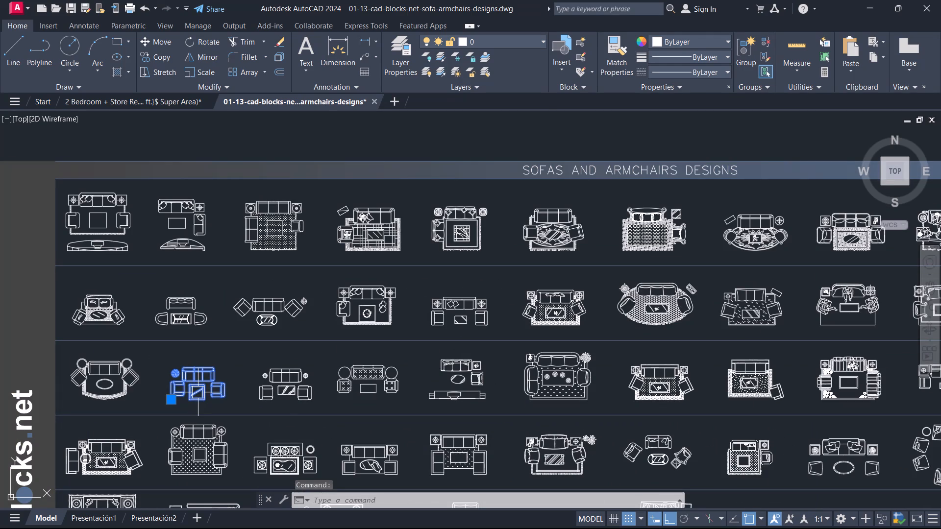
key(ctrl+c)
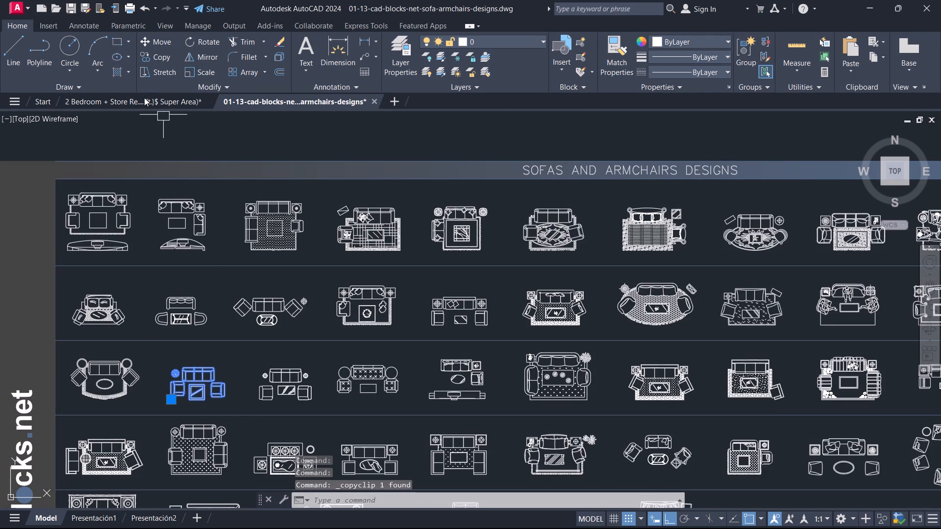
Paste the copied sofa set into the 2 Bedroom + Store floor plan drawing, in the empty space east of the plan.
click(144, 97)
key(ctrl+v)
scroll(458, 334, down, 4)
scroll(635, 387, down, 1)
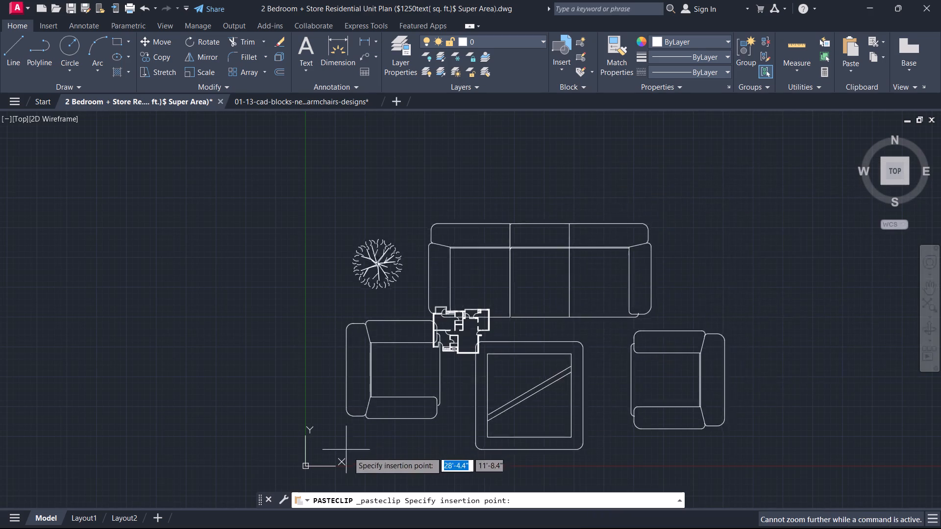
middle_drag(449, 377, 427, 382)
middle_drag(340, 426, 283, 442)
click(465, 395)
key(Escape)
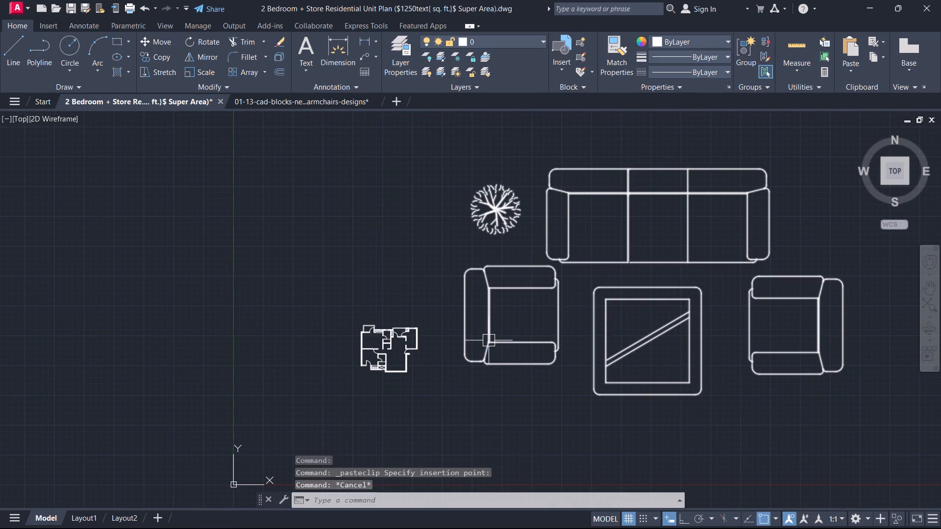
Scale the pasted sofa set down freehand from a base point on its west armchair, to suit the plan's size.
click(489, 340)
text(sc)
key(space)
click(488, 339)
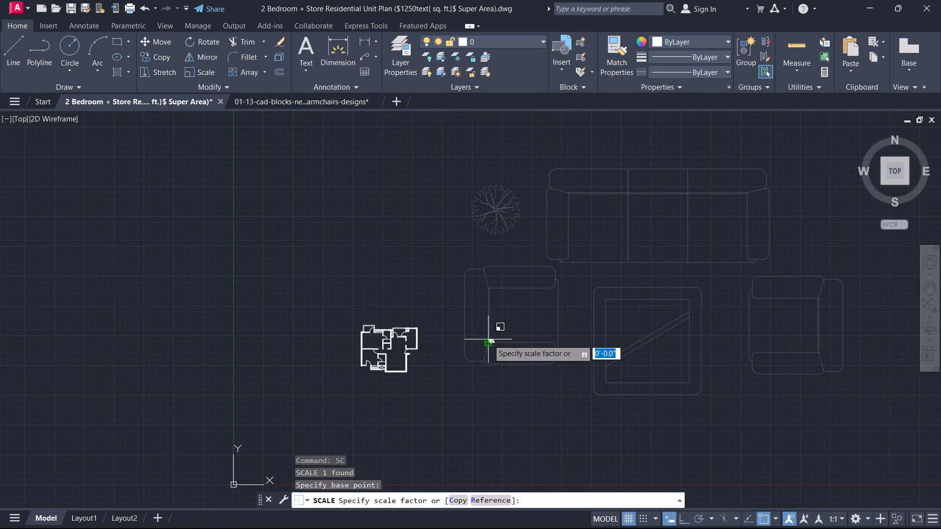
scroll(488, 339, up, 4)
click(488, 339)
key(Escape)
Rotate the sofa set 90 degrees counterclockwise with Ortho so that the sofa's back faces west.
click(513, 370)
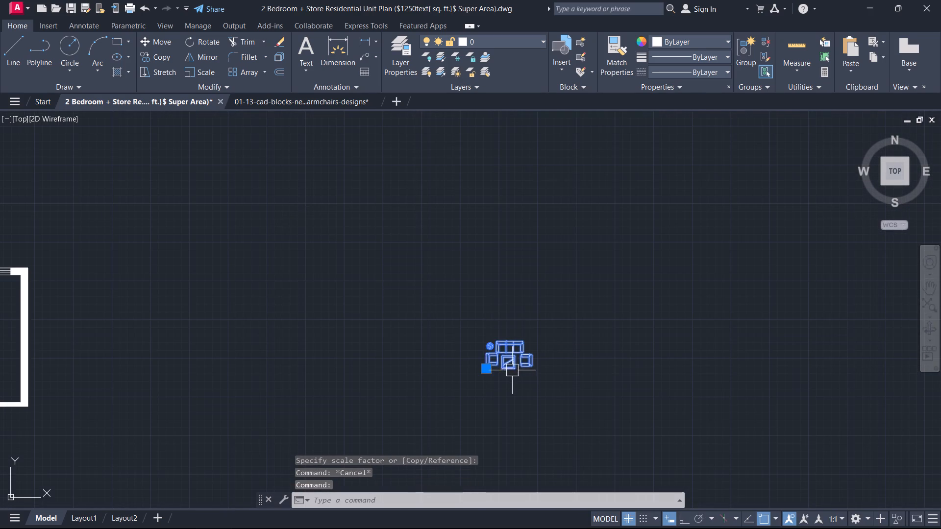
key(r)
text(o)
key(space)
click(494, 316)
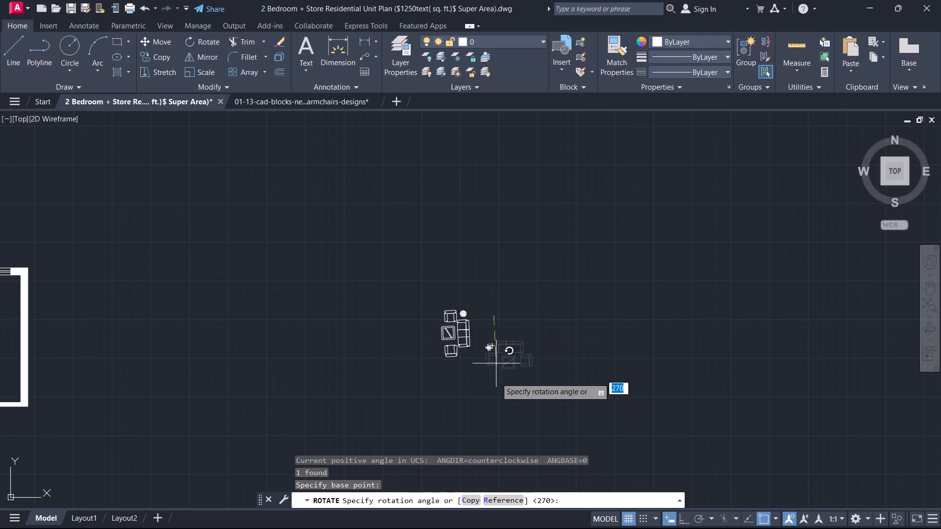
key(F8)
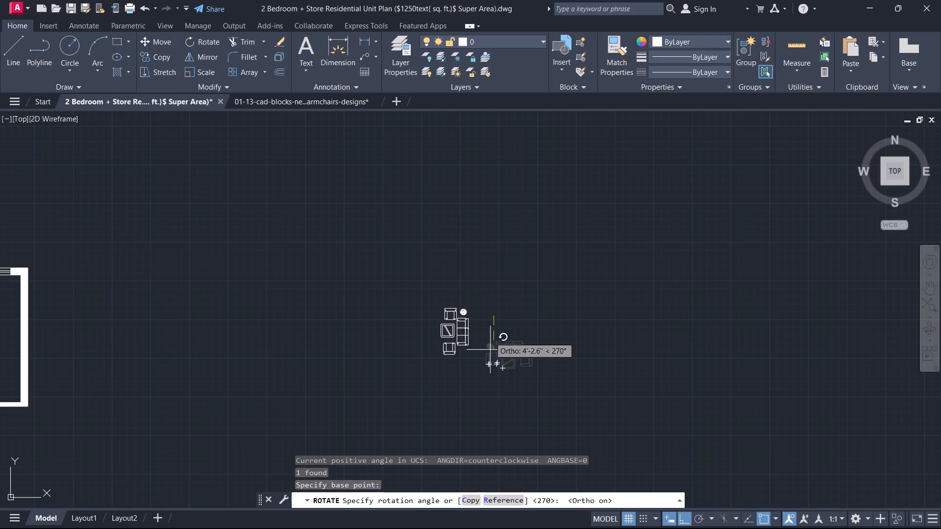
click(506, 247)
Copy the rotated sofa set into the large southern living room, keeping the original outside the plan.
click(539, 311)
text(co)
key(space)
click(523, 304)
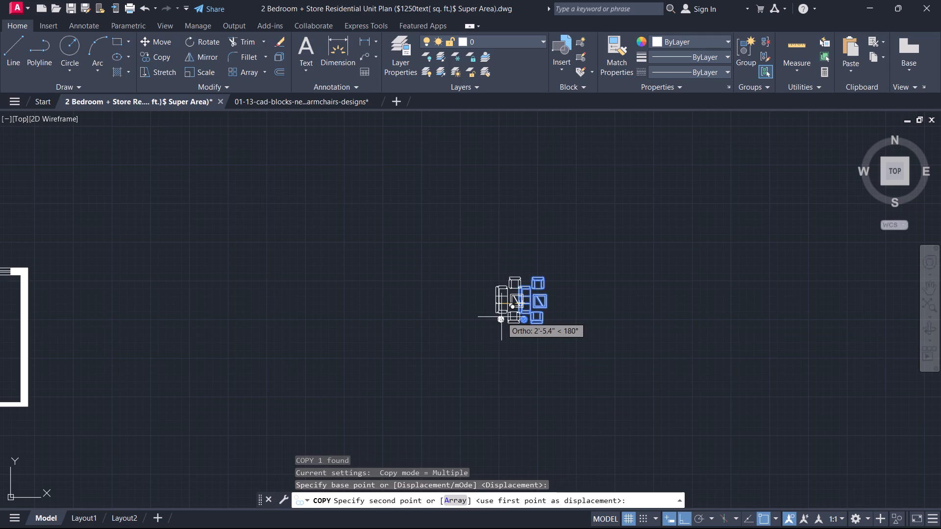
key(F8)
middle_drag(371, 368, 940, 440)
middle_drag(457, 443, 519, 264)
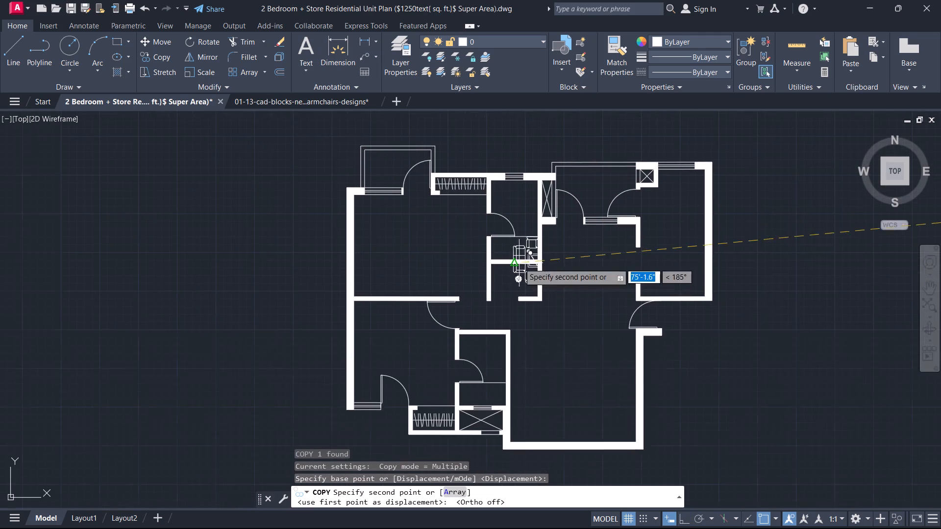
scroll(503, 397, up, 2)
click(571, 374)
key(Escape)
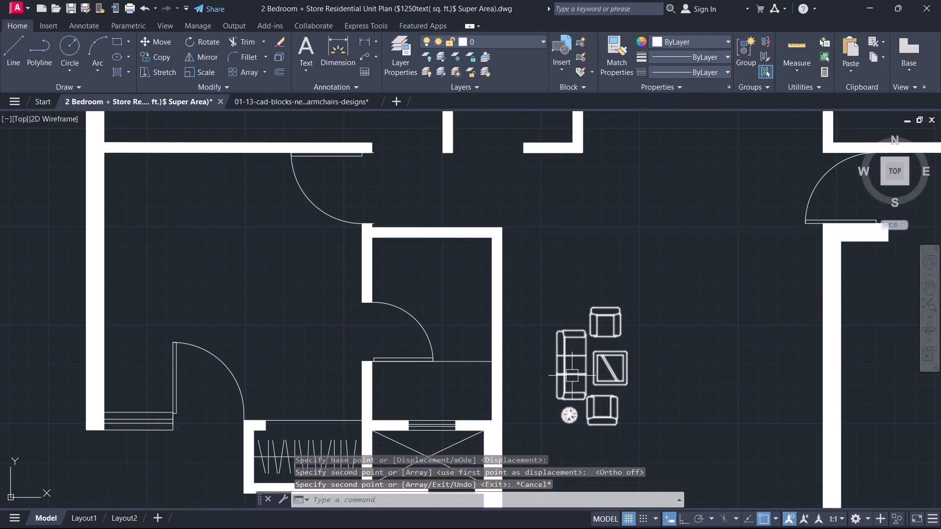
Enlarge the living room's sofa set freehand to about twice its size, using the sofa's west back edge as base point.
click(571, 376)
text(sc)
key(space)
scroll(559, 386, up, 1)
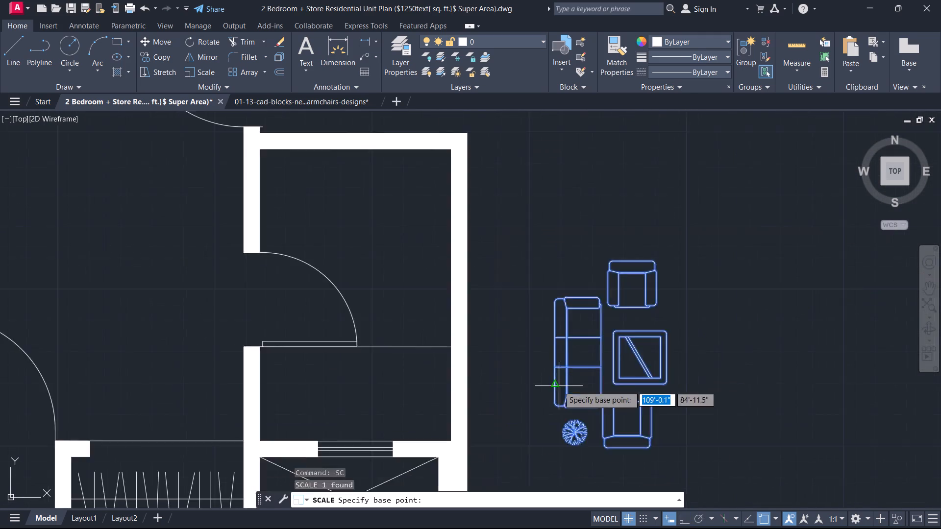
scroll(558, 385, up, 1)
click(549, 329)
scroll(699, 318, down, 3)
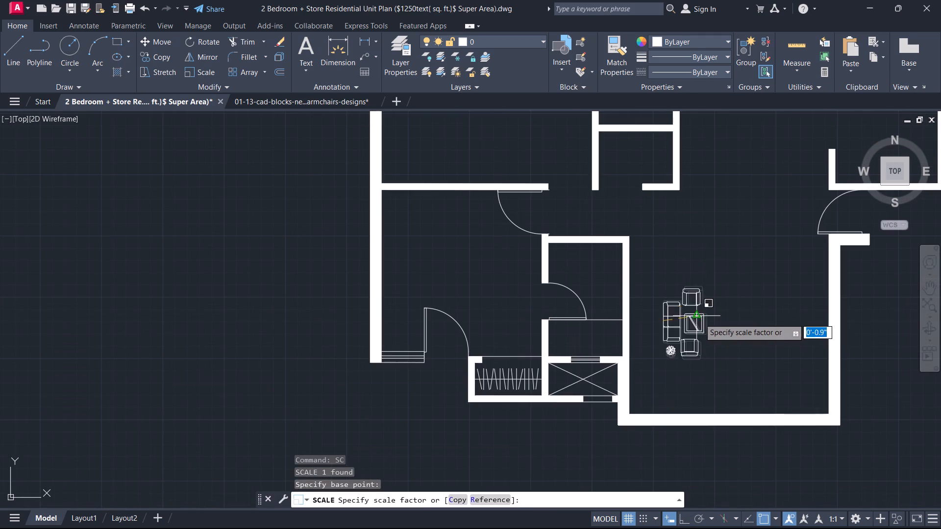
click(737, 328)
key(Escape)
Move the enlarged sofa set west so that the sofa's back sits close to the living room's west wall.
click(737, 331)
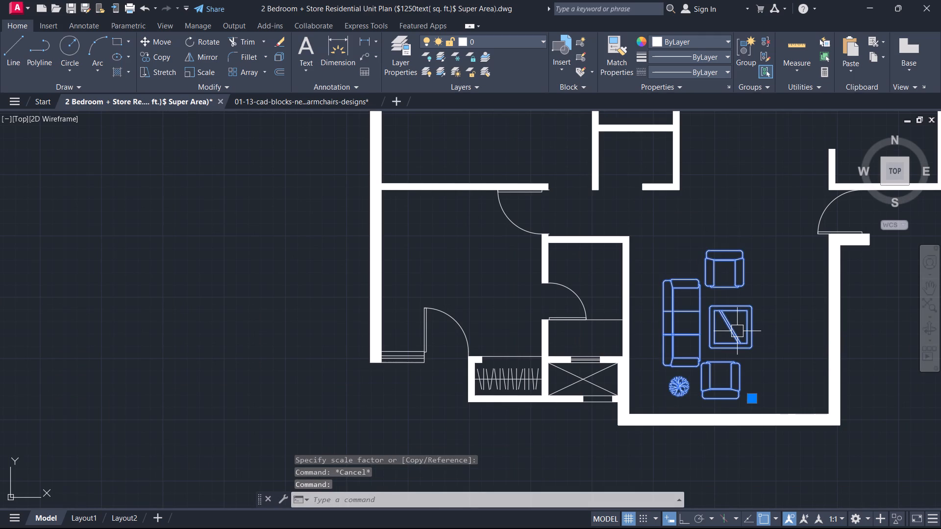
text(m)
key(space)
scroll(693, 347, up, 2)
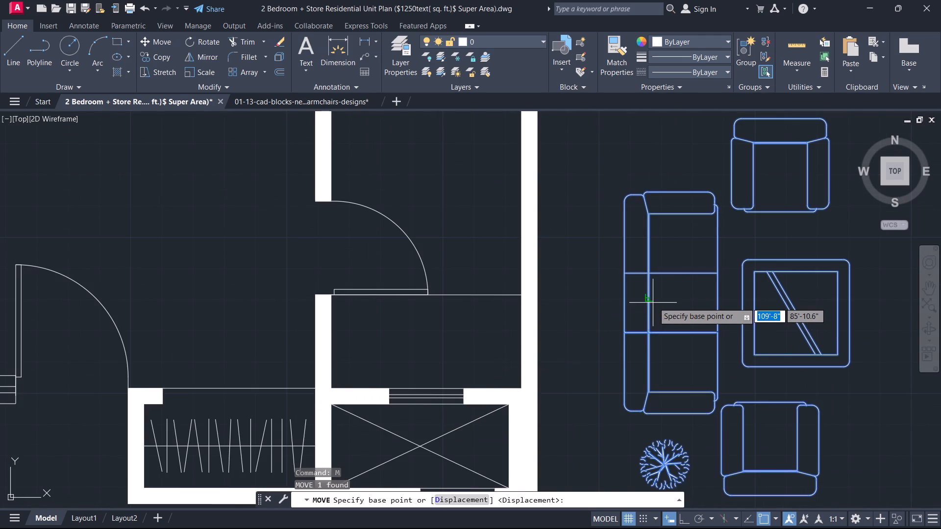
click(653, 302)
click(589, 294)
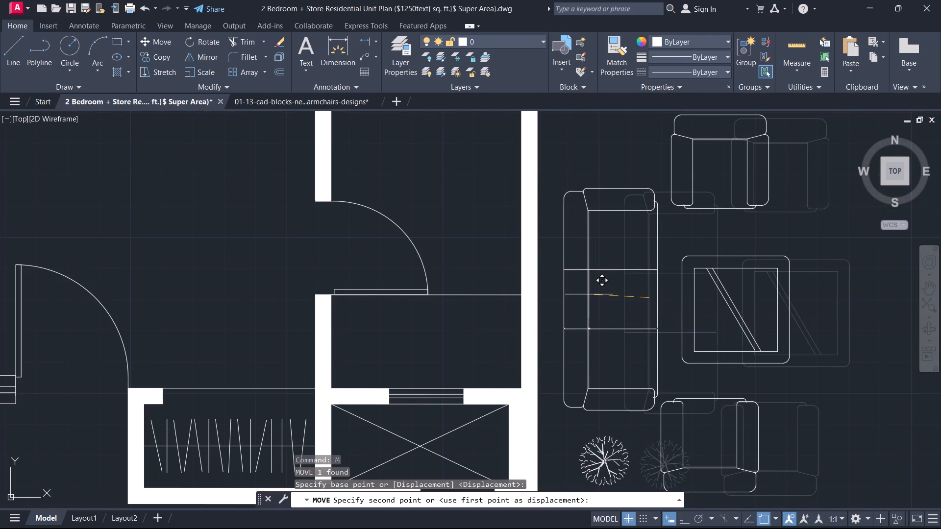
key(Escape)
scroll(589, 294, down, 3)
scroll(647, 312, down, 1)
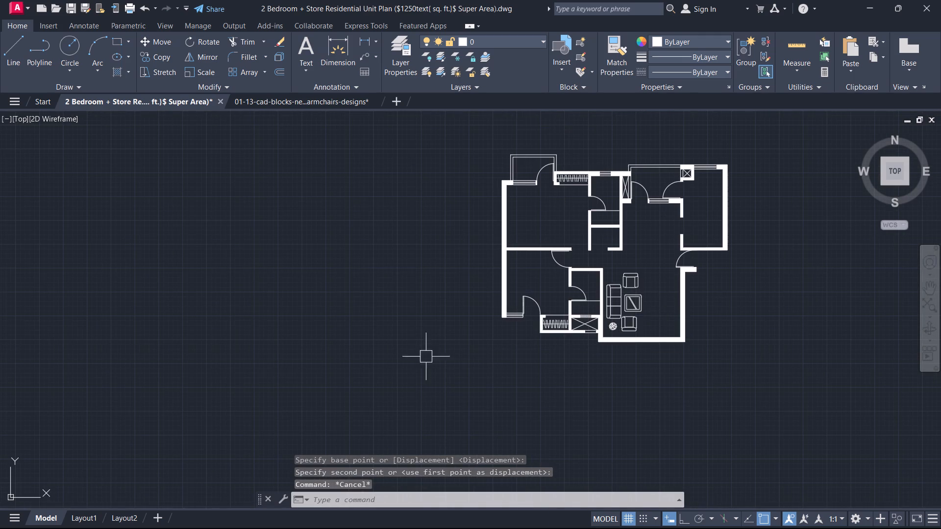
scroll(765, 302, down, 1)
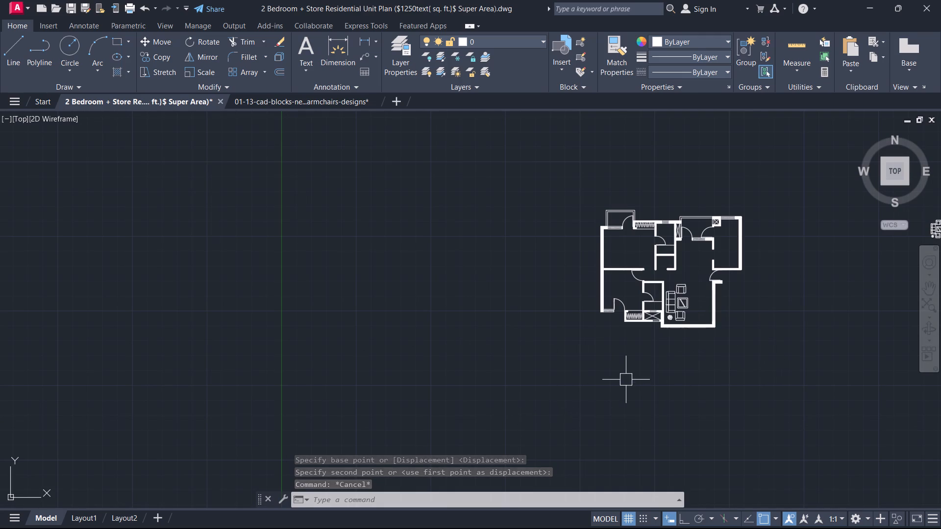
Delete the original small sofa set left outside the plan, keeping the enlarged one in the living room.
middle_drag(626, 380, 278, 464)
scroll(591, 397, up, 1)
click(630, 329)
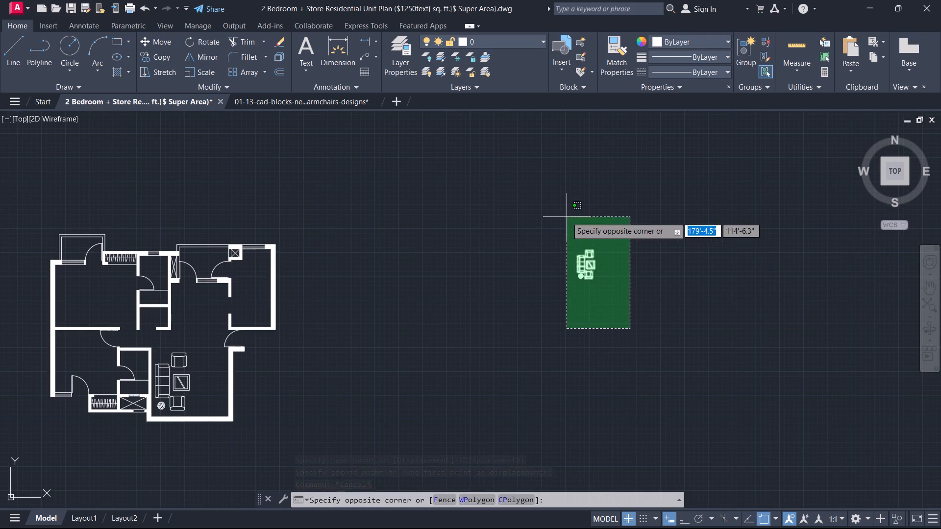
click(567, 217)
key(Delete)
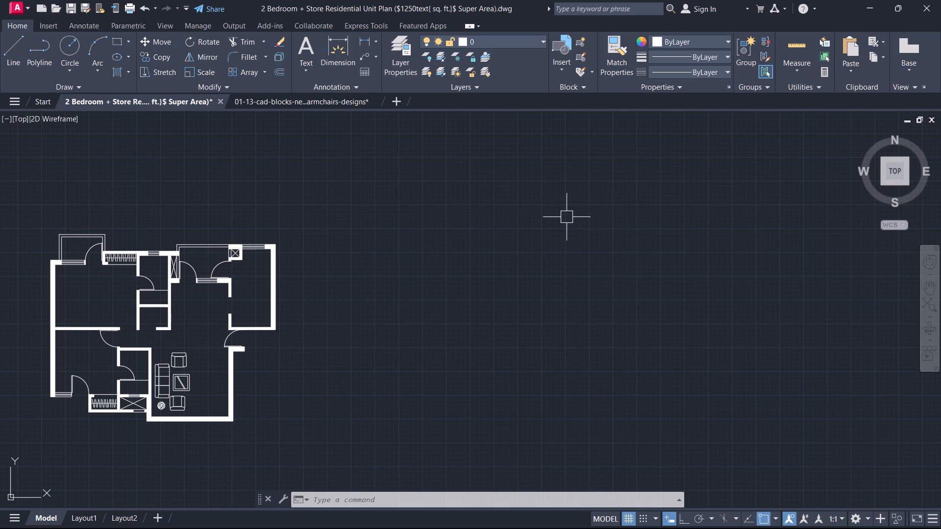
Examine the furnished living room and the surrounding rooms of the floor plan.
scroll(404, 337, down, 1)
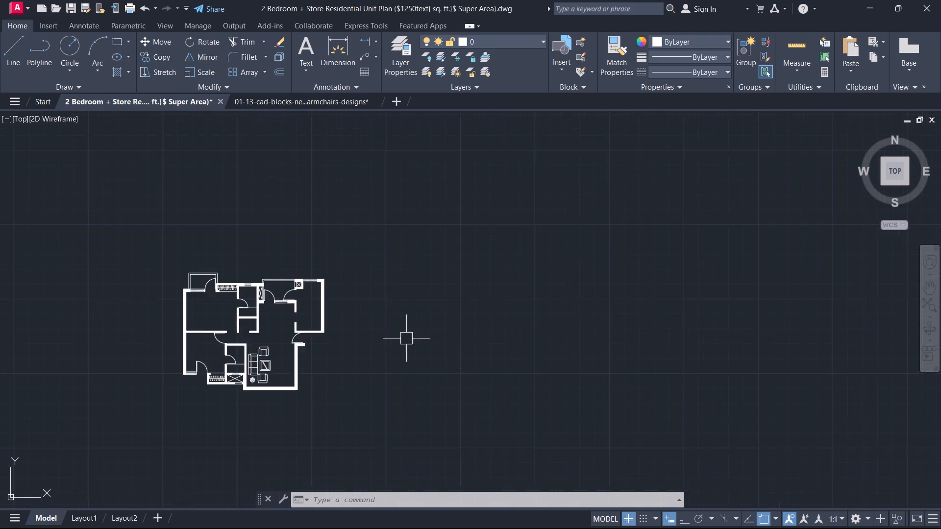
middle_drag(431, 355, 601, 302)
scroll(511, 332, up, 2)
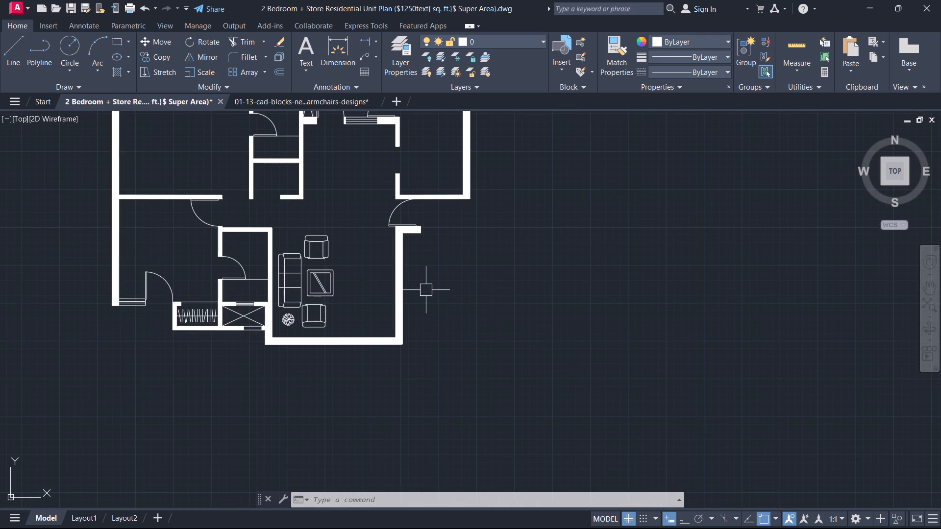
middle_drag(424, 288, 425, 322)
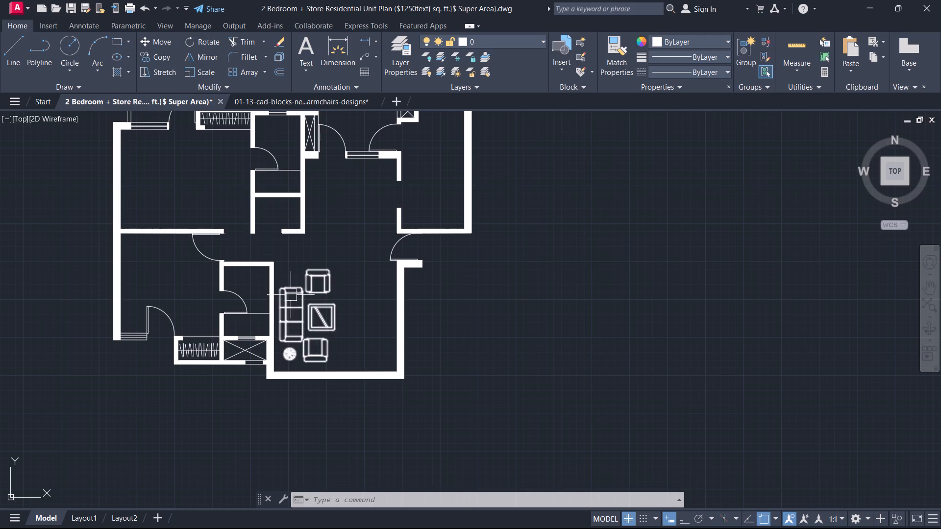
middle_drag(238, 389, 308, 434)
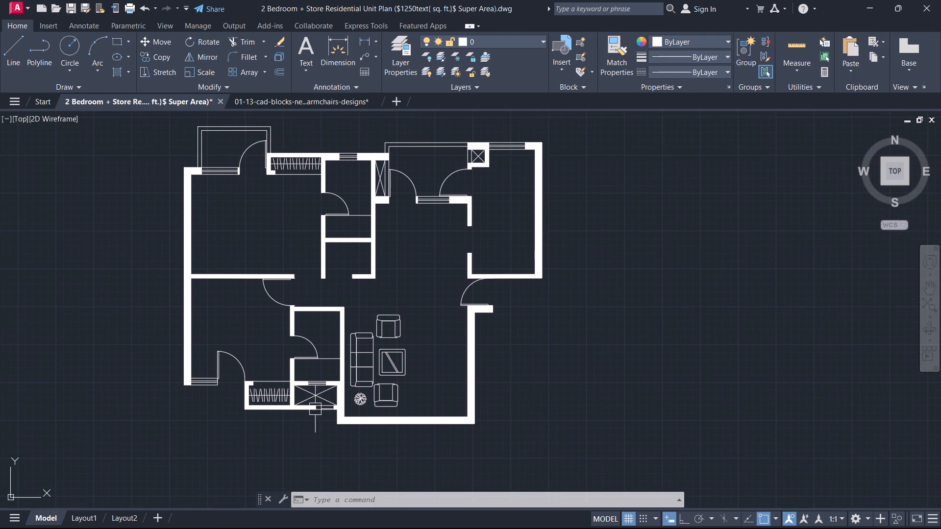
scroll(344, 342, up, 1)
scroll(396, 319, up, 1)
scroll(349, 289, up, 1)
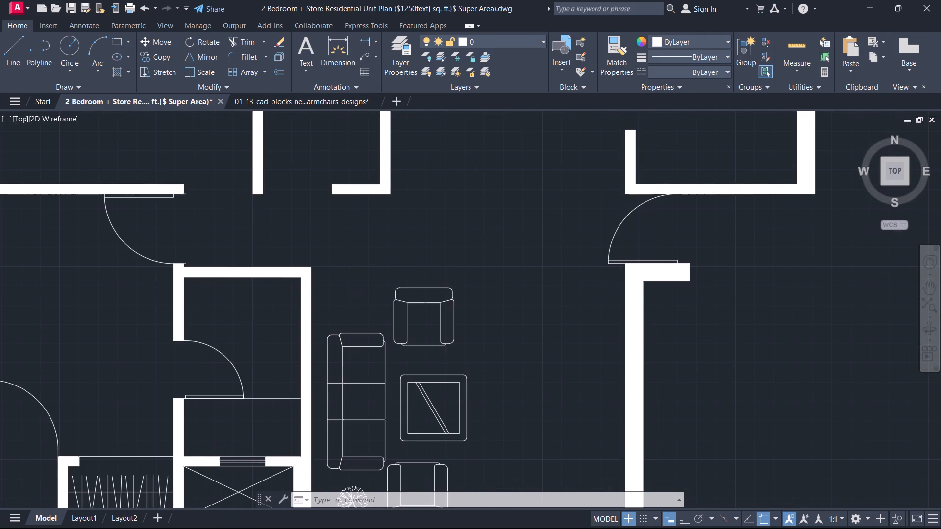
scroll(349, 289, down, 2)
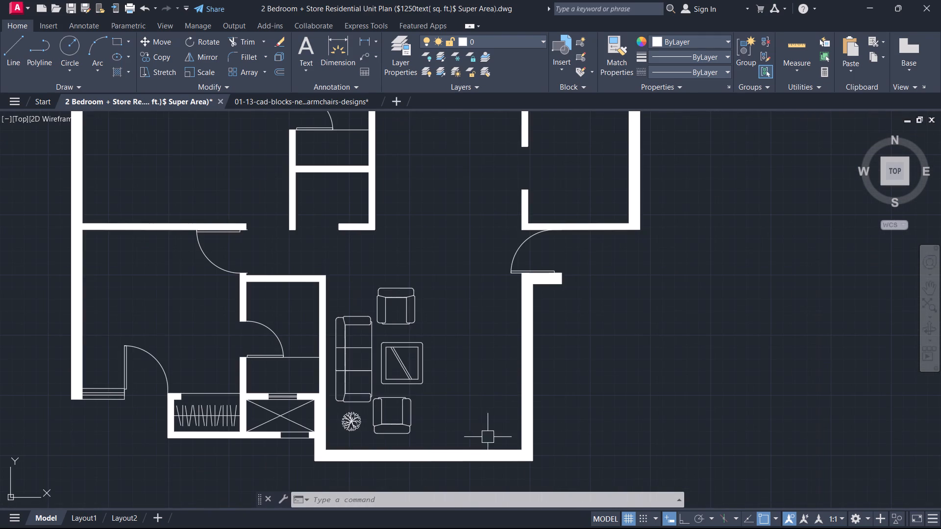
middle_drag(428, 417, 383, 422)
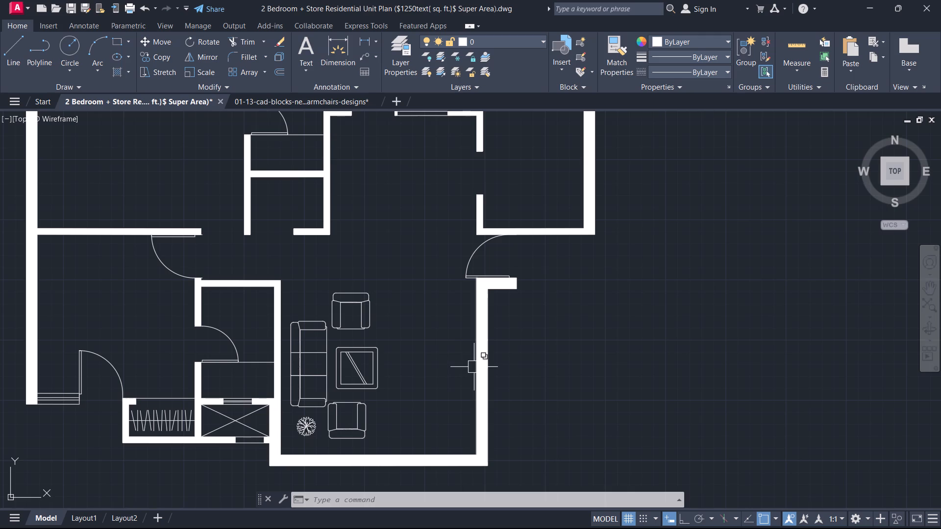
scroll(432, 324, down, 1)
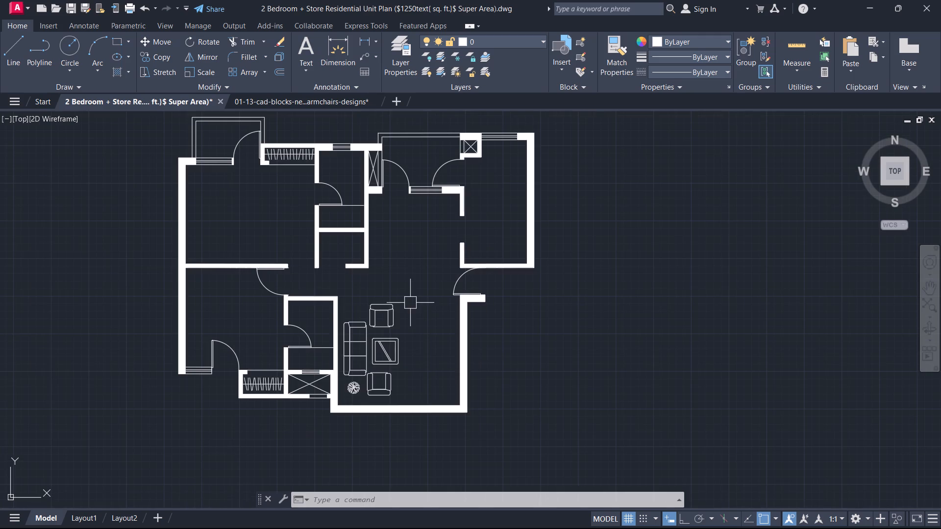
scroll(412, 273, up, 1)
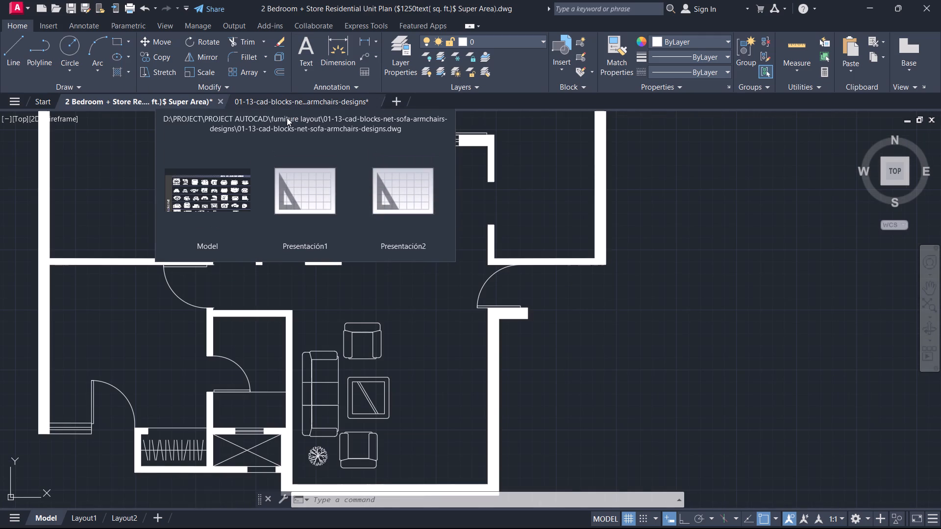
Close the 01-13 sofa and armchair block library without saving its changes.
click(375, 100)
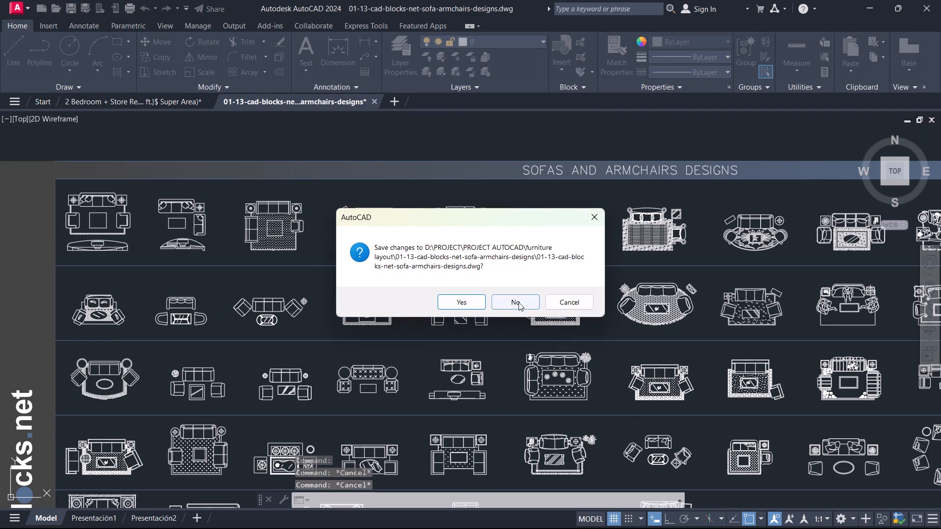
click(519, 302)
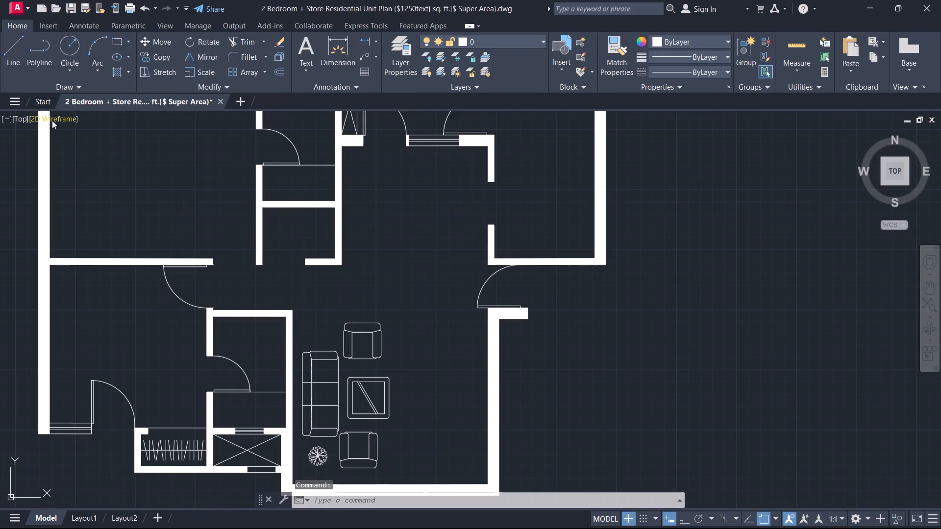
Open the recent 04-03-cad-blocks-net-rangues library and copy the small two-burner cooktop from the second row of its collection.
click(42, 99)
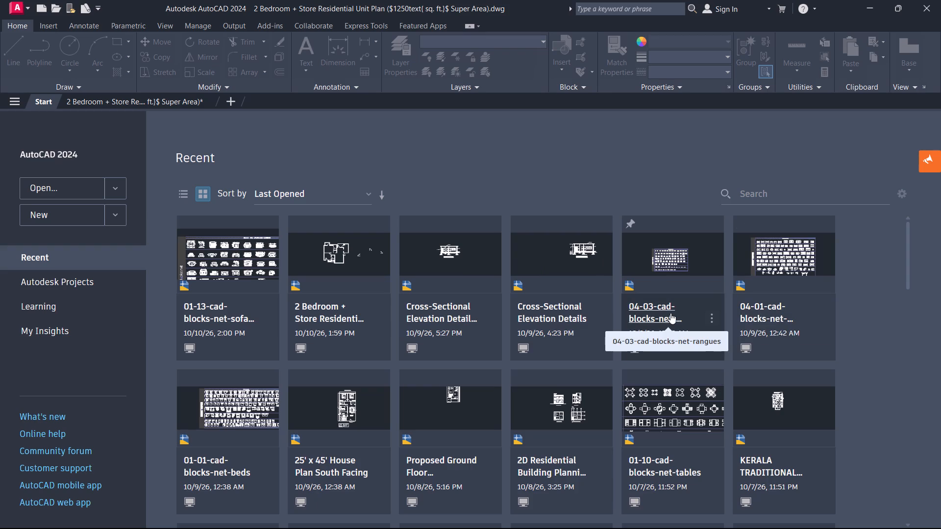
click(670, 313)
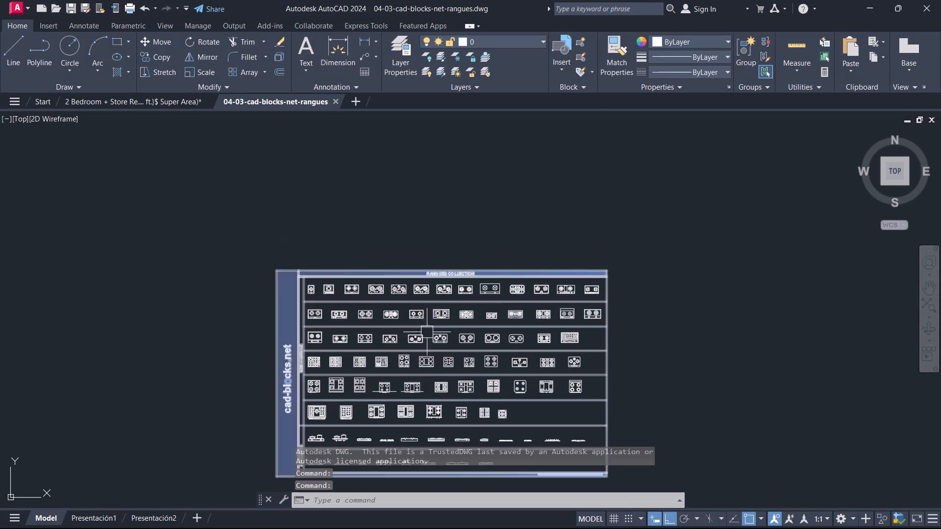
scroll(474, 342, up, 2)
click(508, 287)
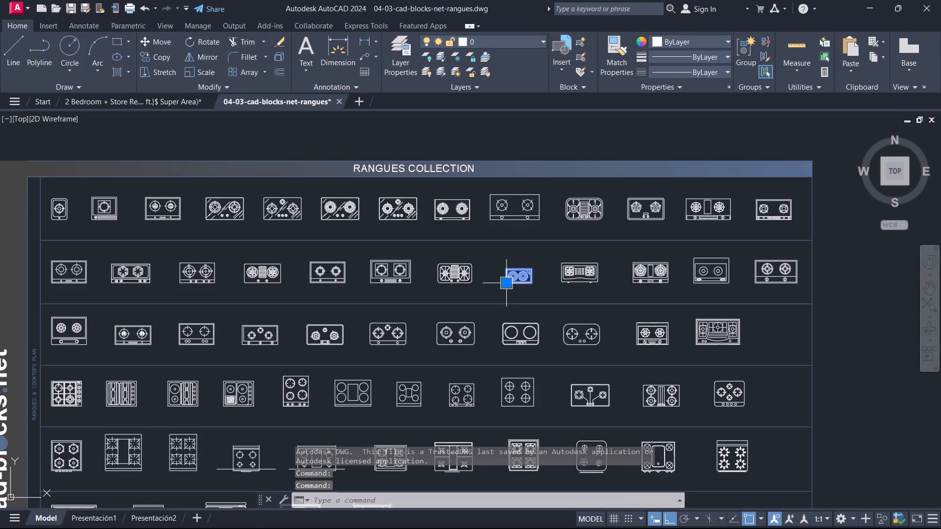
key(ctrl+c)
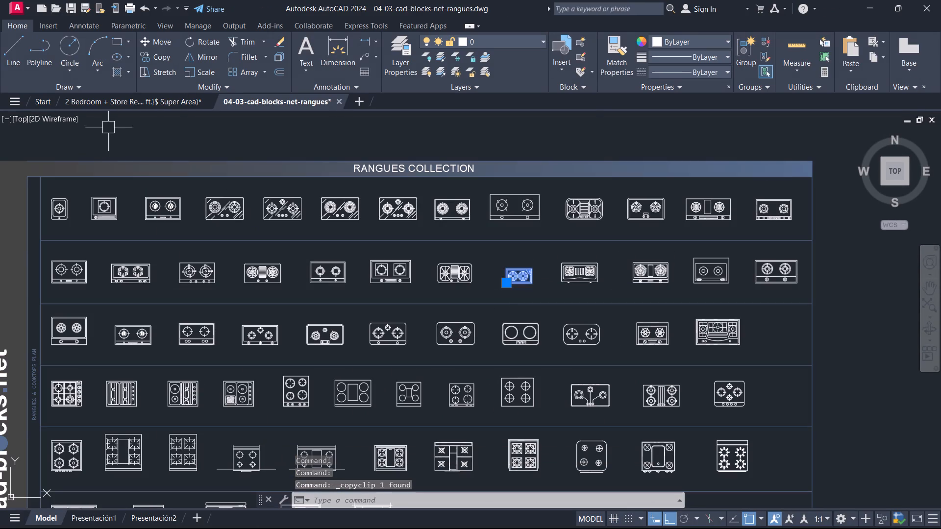
Back in the house plan, offset the inner line of the northeast kitchen's east wall 2' into the room as a counter edge.
click(170, 107)
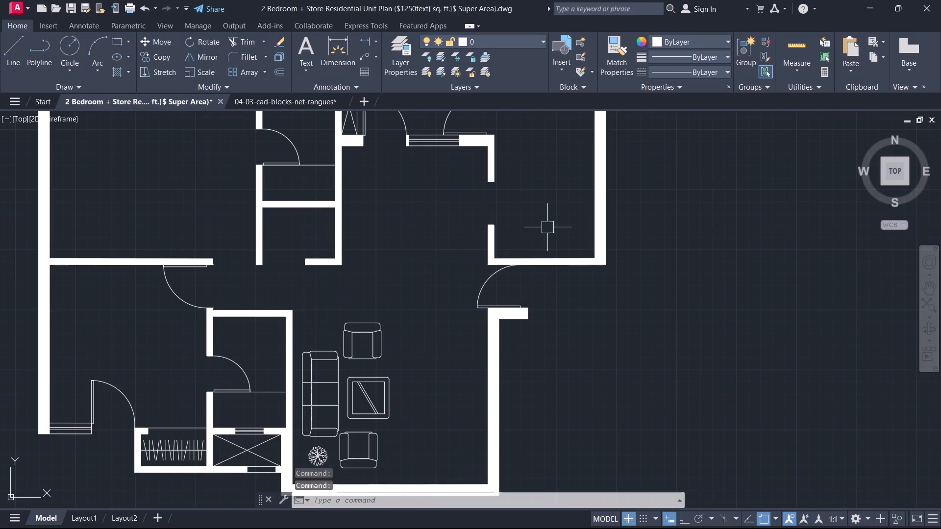
middle_drag(548, 226, 514, 289)
scroll(510, 293, up, 1)
key(o)
key(space)
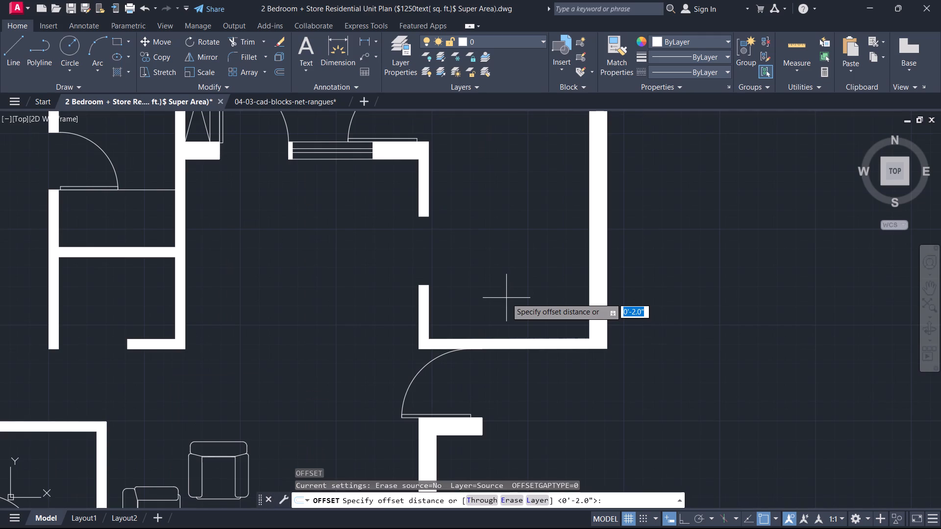
text(2')
key(Return)
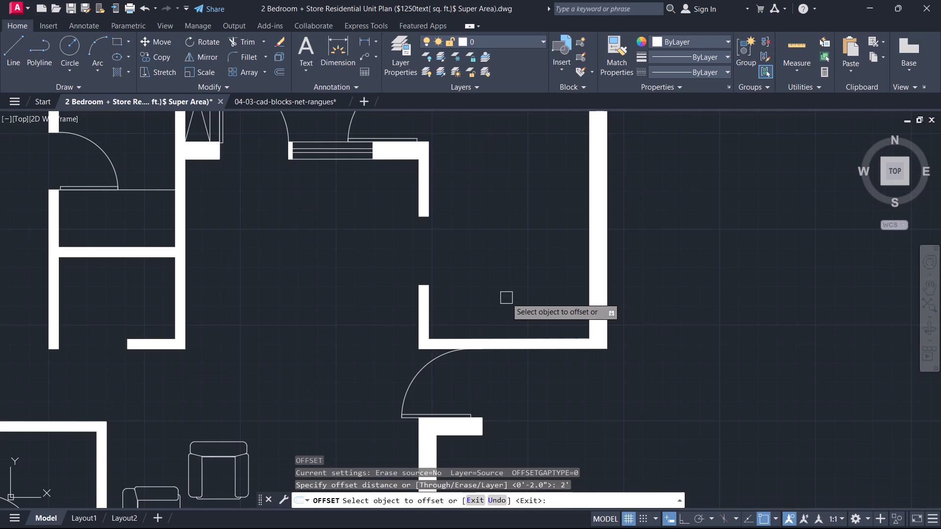
click(586, 245)
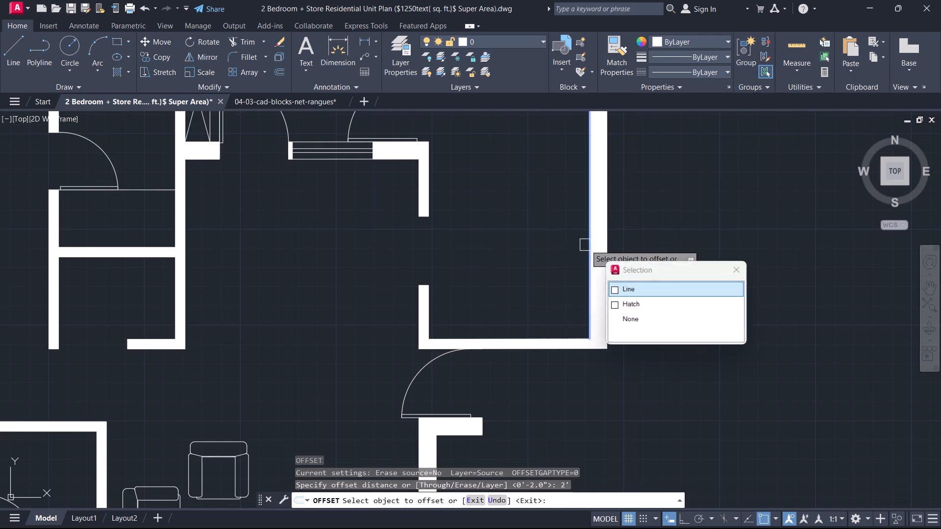
click(656, 296)
click(544, 303)
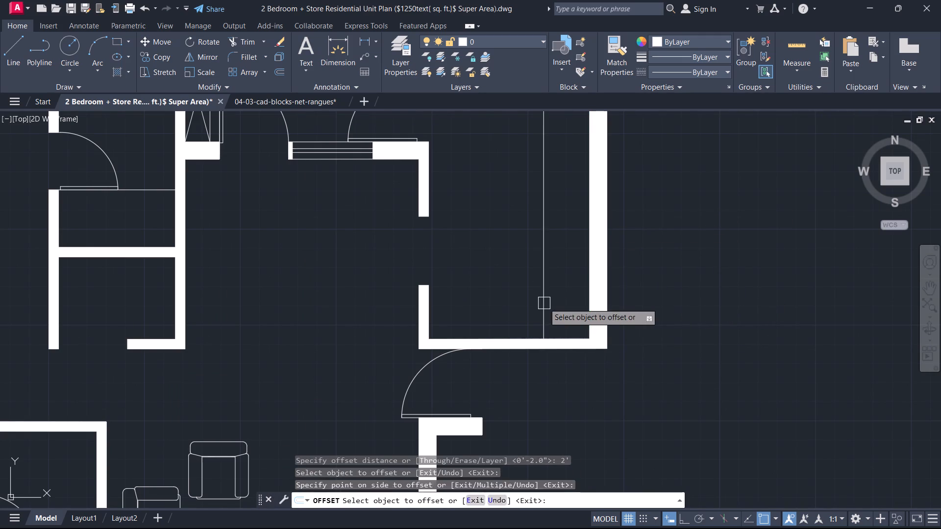
key(Escape)
Paste the copied cooktop block into the empty area east of the floor plan.
scroll(543, 303, down, 1)
middle_drag(543, 303, 570, 415)
key(ctrl+v)
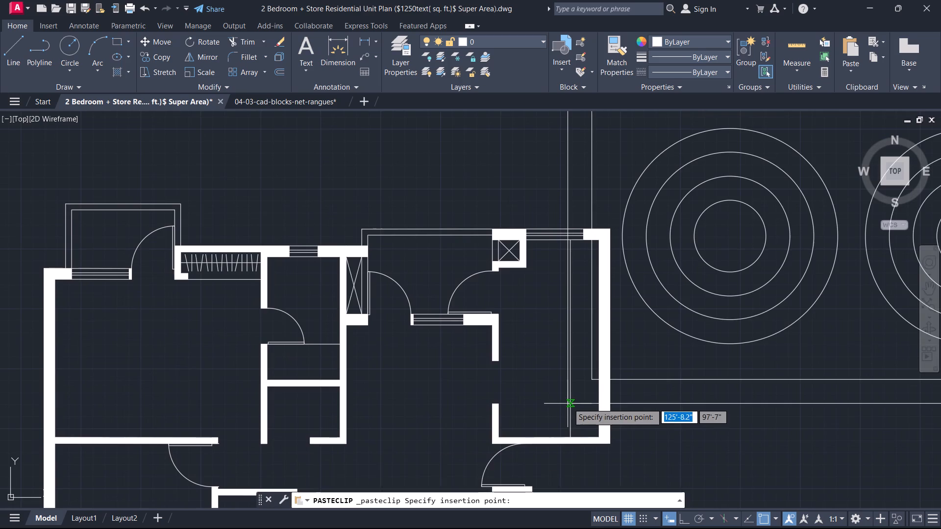
scroll(570, 391, down, 2)
click(643, 370)
key(Escape)
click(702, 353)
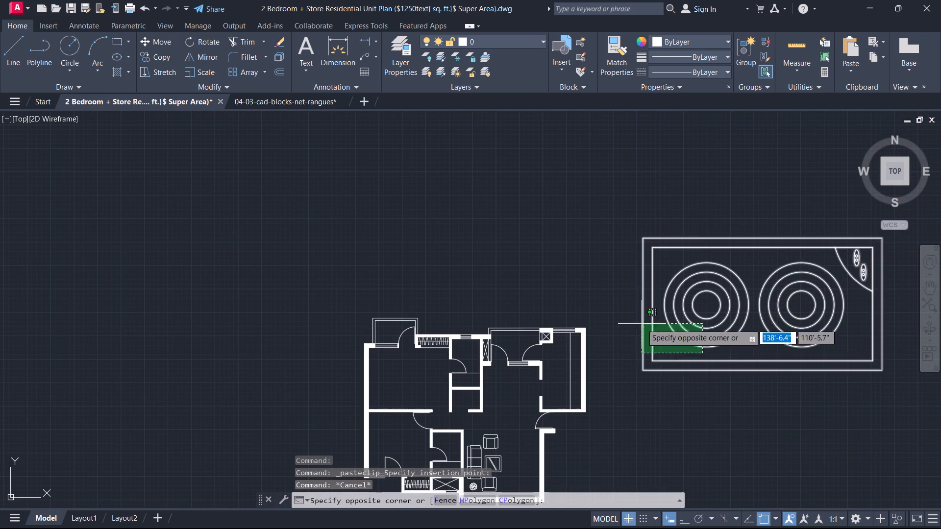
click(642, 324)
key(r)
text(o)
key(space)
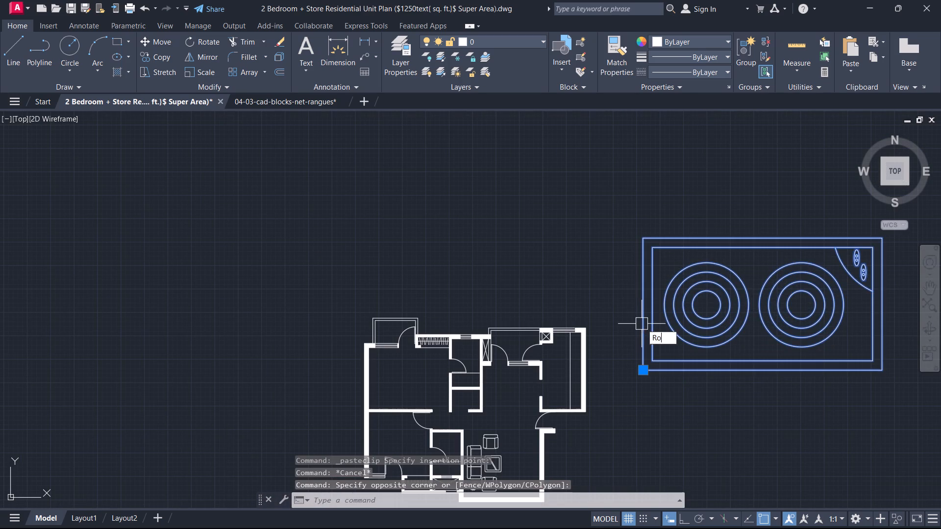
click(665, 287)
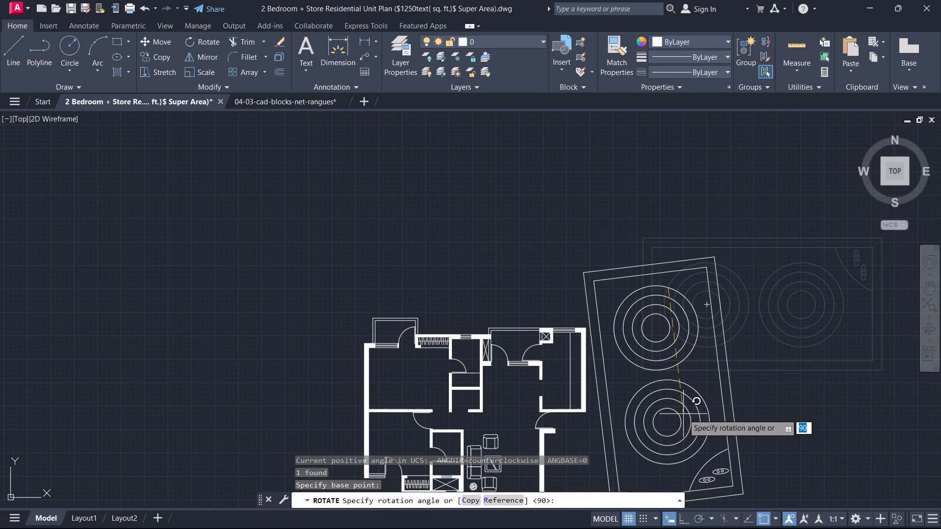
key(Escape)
Scale the pasted cooktop down freehand by a factor of about 0.1 so that it suits the 2' counter depth.
click(798, 329)
text(sc)
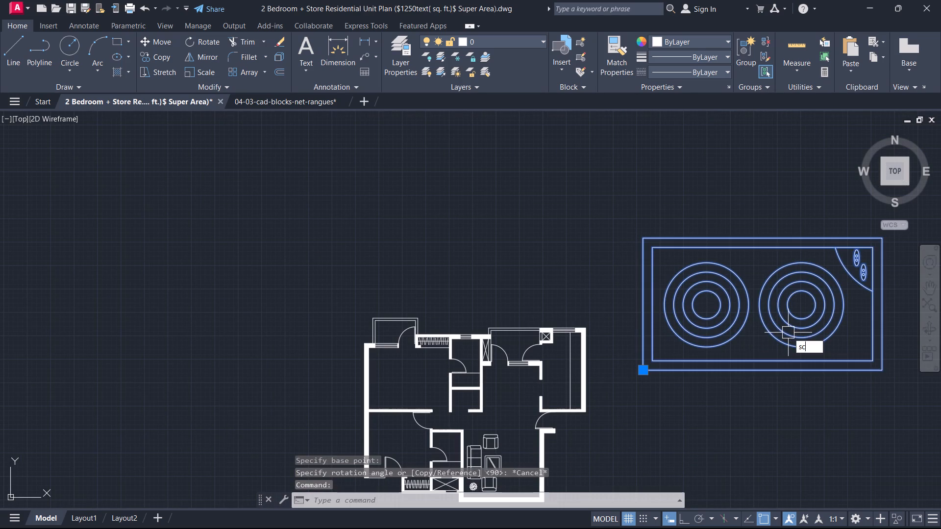
key(space)
scroll(703, 358, up, 1)
click(703, 358)
scroll(703, 359, up, 1)
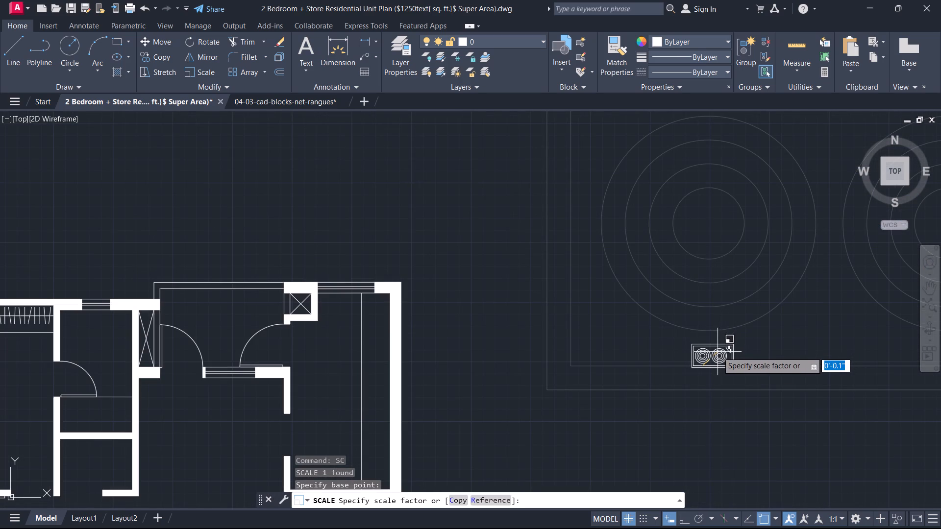
click(718, 352)
Rotate the reduced cooktop 90 degrees counterclockwise with Ortho on so that its two burners line up north to south.
drag(736, 383, 718, 371)
click(690, 322)
key(r)
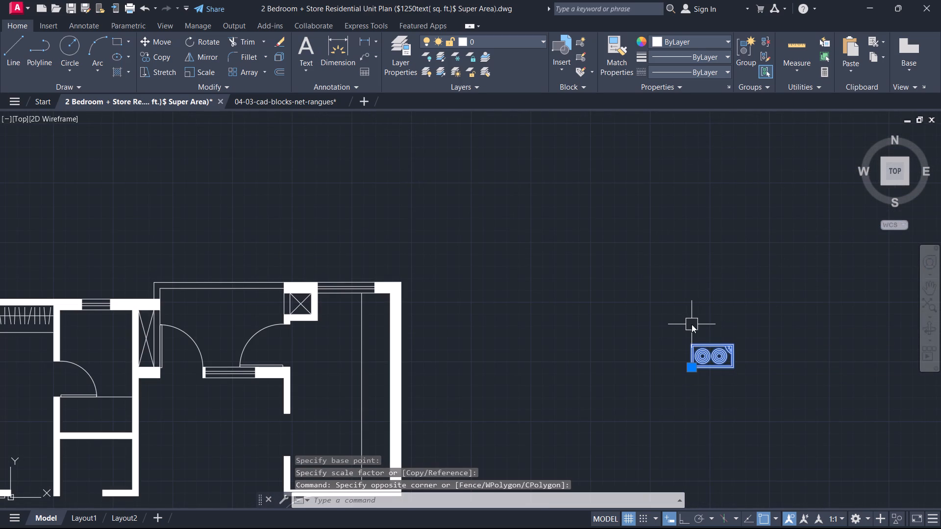
text(o)
key(space)
click(704, 333)
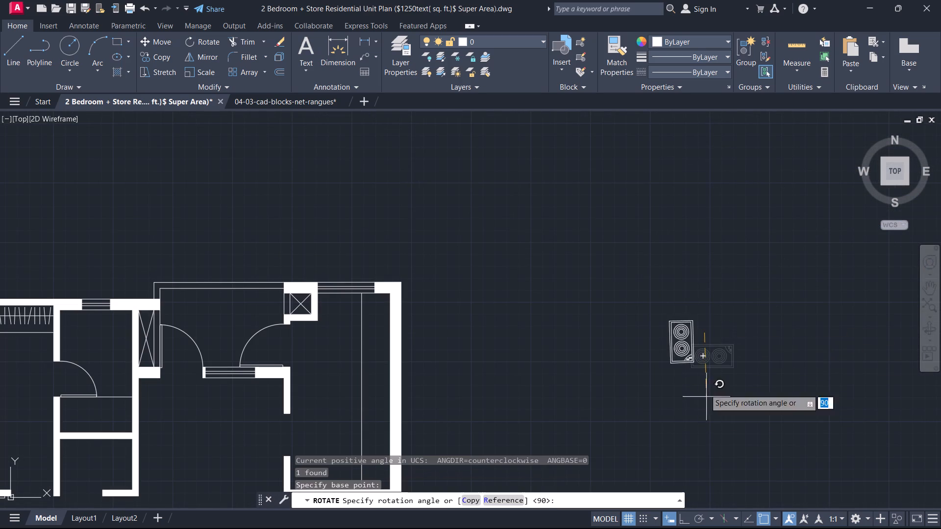
key(F8)
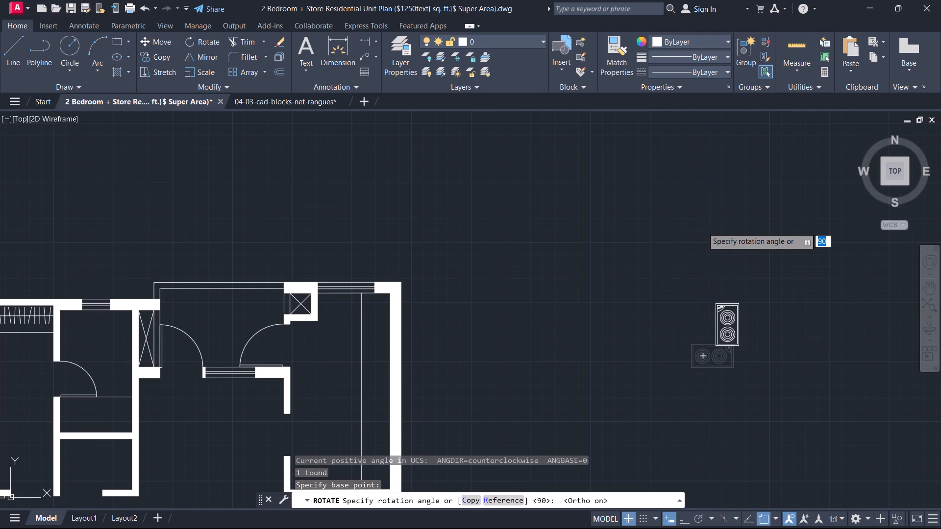
click(702, 227)
Copy the rotated cooktop from beside the plan onto the kitchen counter, with its back edge against the east wall.
drag(777, 392, 767, 377)
click(708, 276)
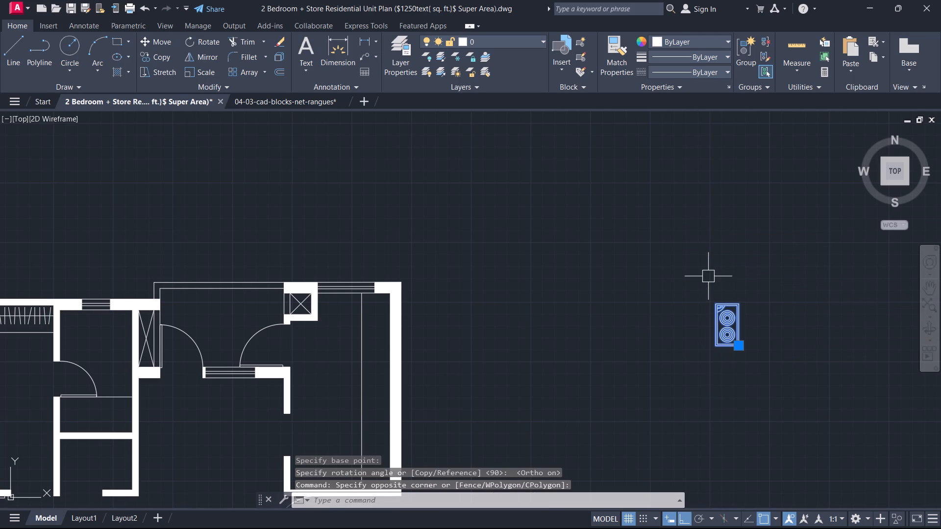
key(F8)
text(co)
key(space)
scroll(725, 317, up, 2)
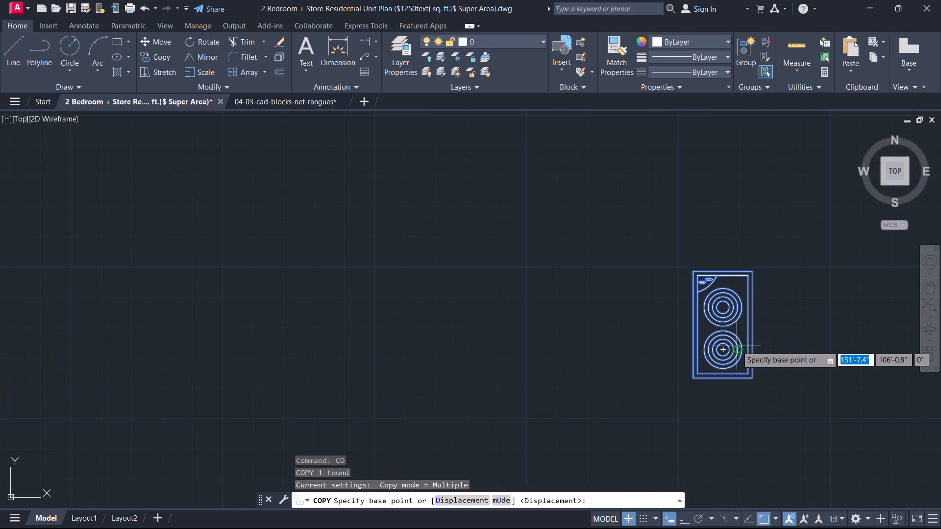
scroll(724, 343, up, 1)
click(771, 312)
scroll(500, 372, down, 3)
middle_drag(500, 372, 548, 341)
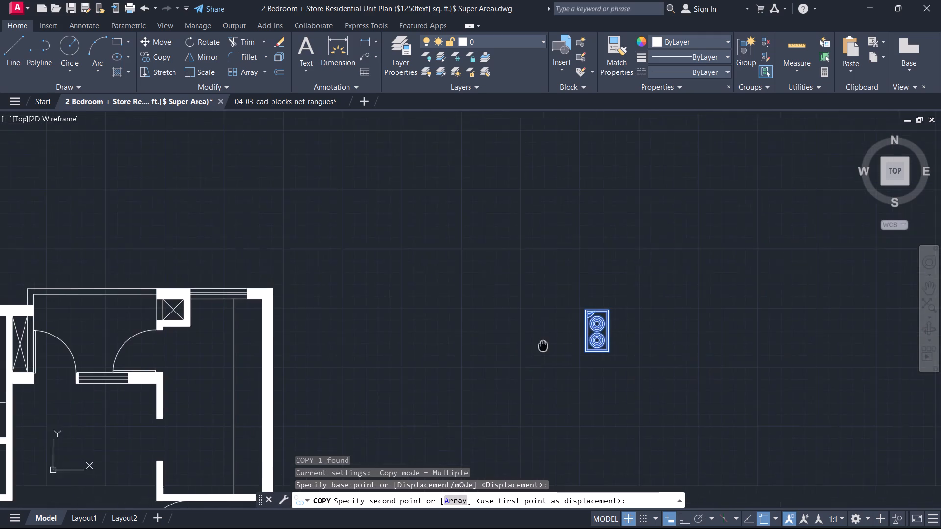
middle_drag(548, 341, 551, 340)
middle_drag(379, 426, 646, 376)
scroll(590, 357, up, 1)
scroll(481, 370, up, 2)
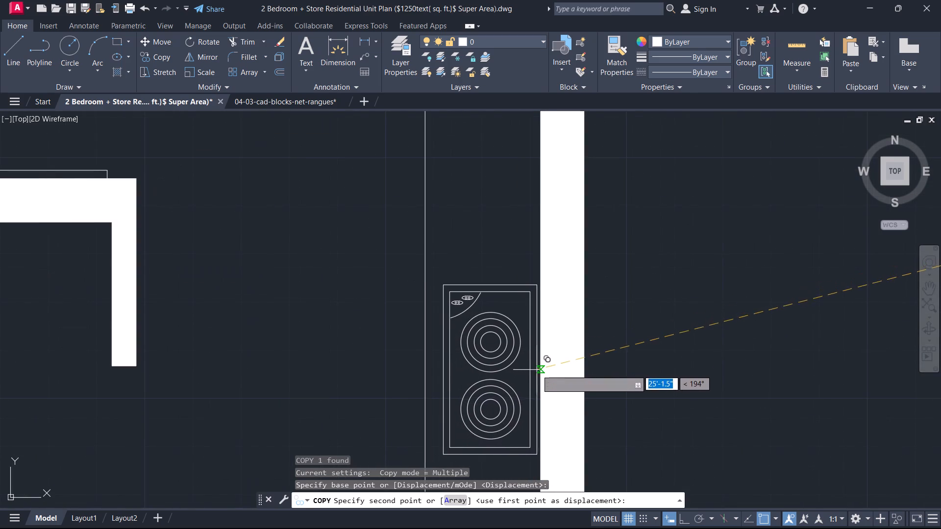
click(532, 366)
key(Escape)
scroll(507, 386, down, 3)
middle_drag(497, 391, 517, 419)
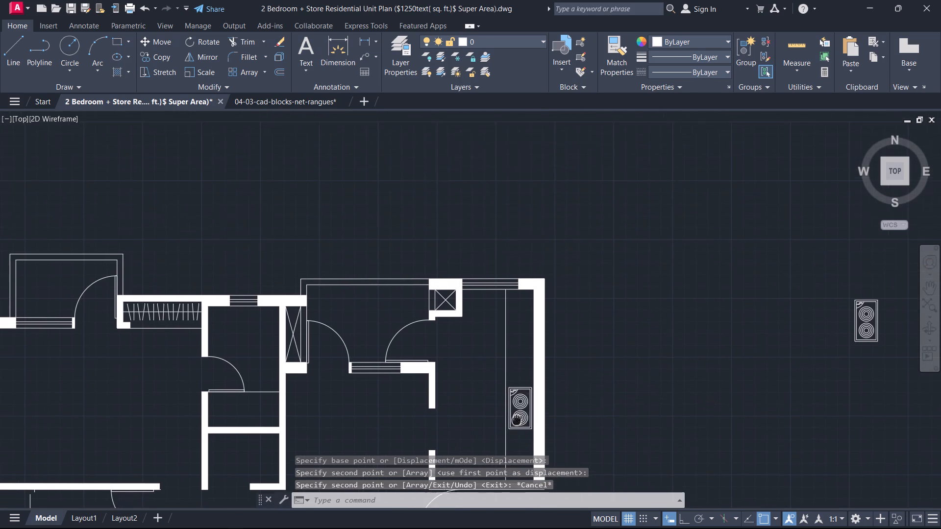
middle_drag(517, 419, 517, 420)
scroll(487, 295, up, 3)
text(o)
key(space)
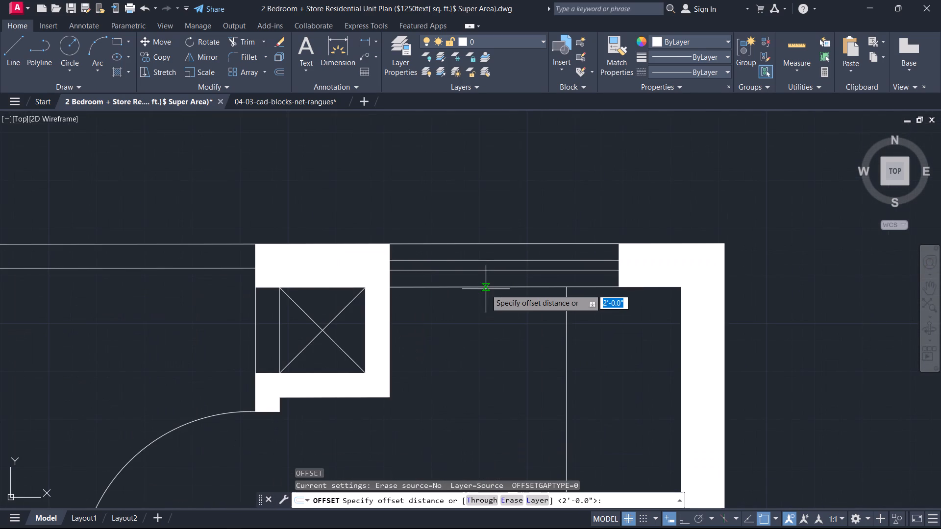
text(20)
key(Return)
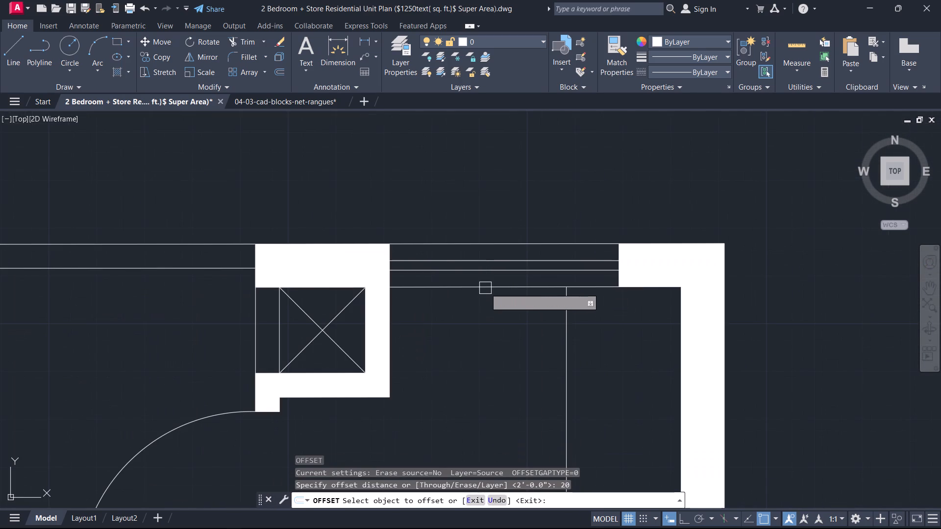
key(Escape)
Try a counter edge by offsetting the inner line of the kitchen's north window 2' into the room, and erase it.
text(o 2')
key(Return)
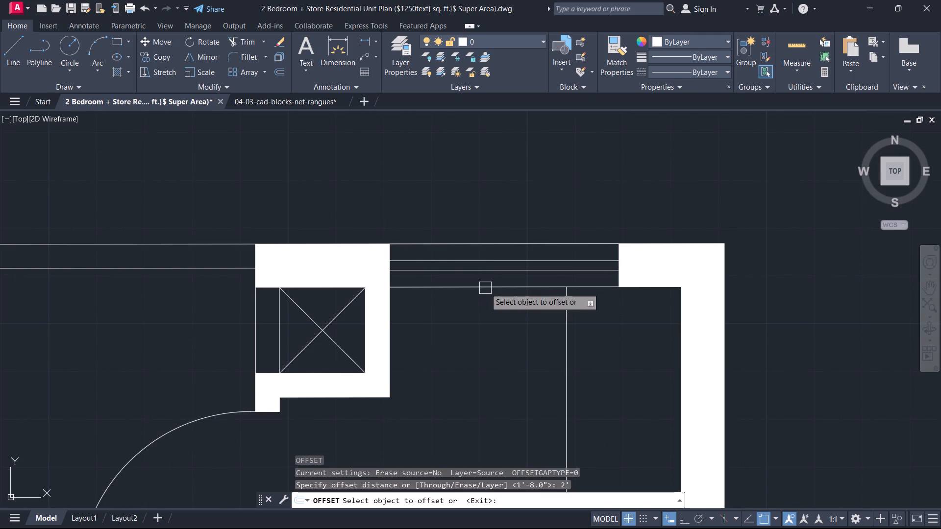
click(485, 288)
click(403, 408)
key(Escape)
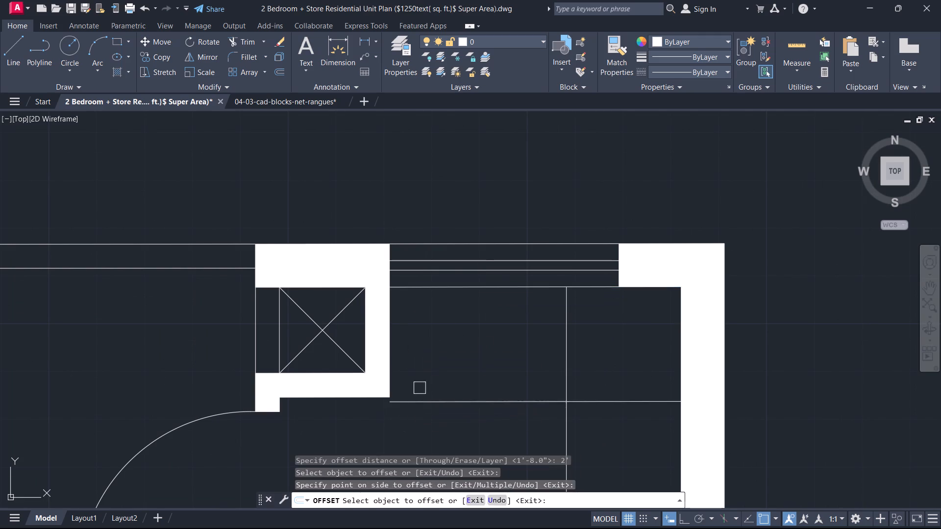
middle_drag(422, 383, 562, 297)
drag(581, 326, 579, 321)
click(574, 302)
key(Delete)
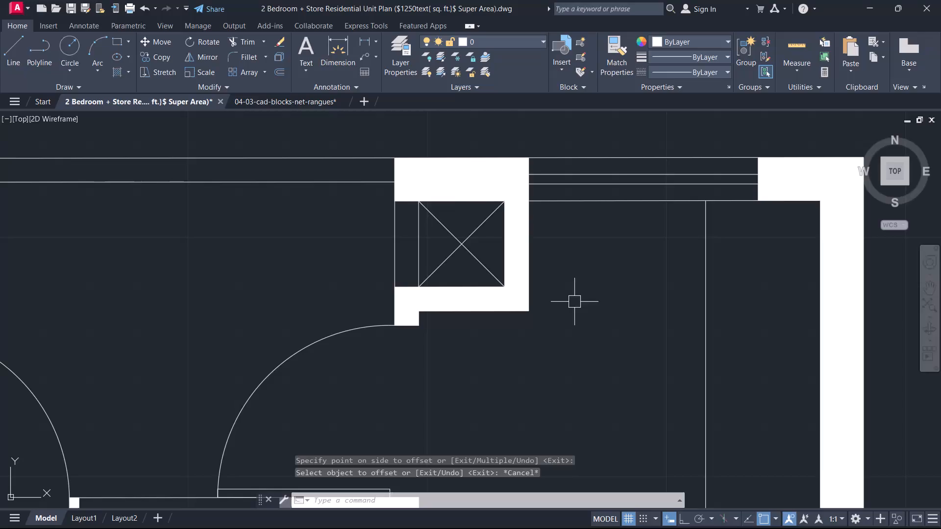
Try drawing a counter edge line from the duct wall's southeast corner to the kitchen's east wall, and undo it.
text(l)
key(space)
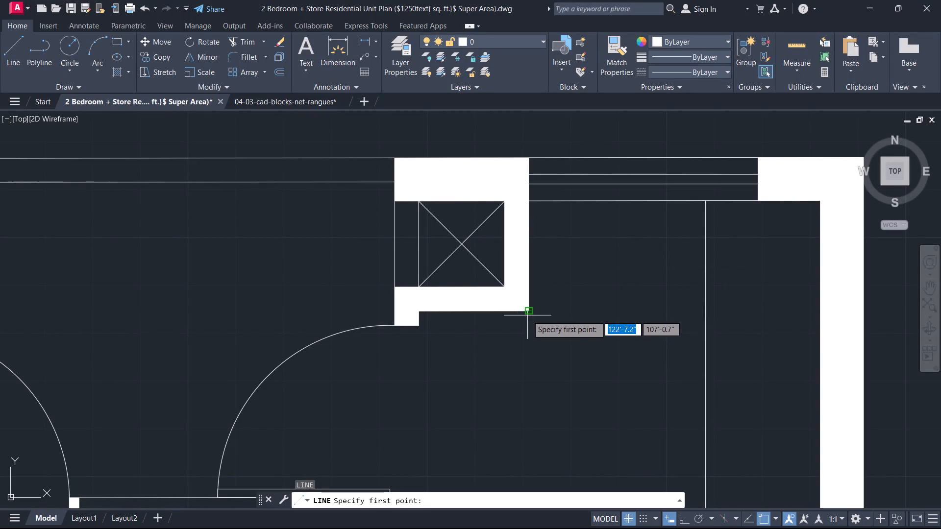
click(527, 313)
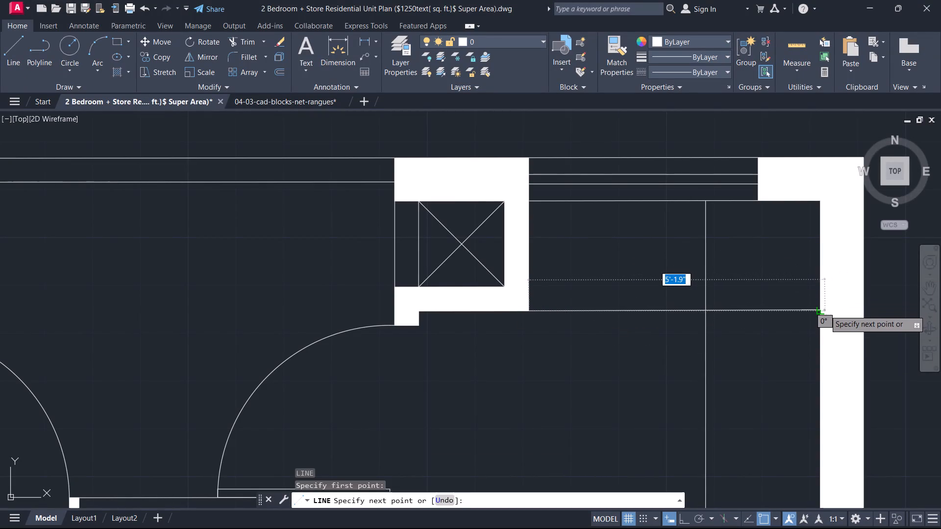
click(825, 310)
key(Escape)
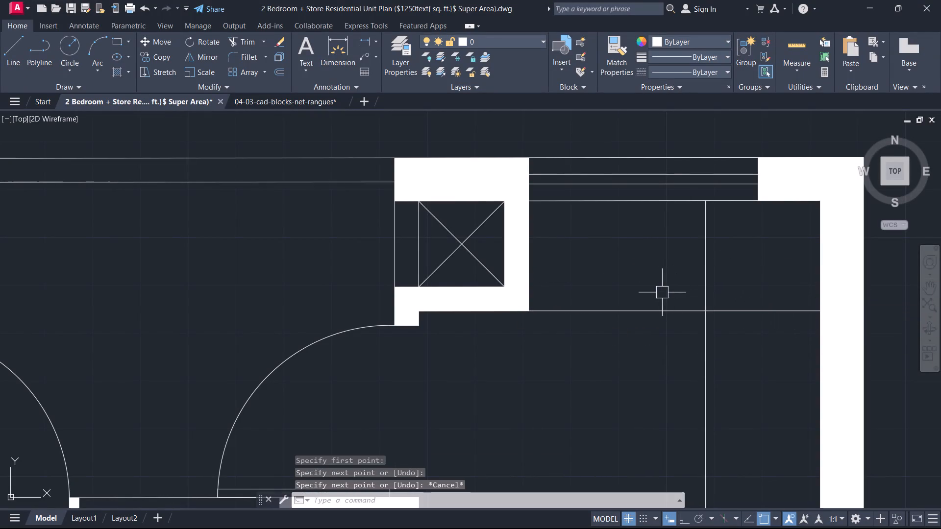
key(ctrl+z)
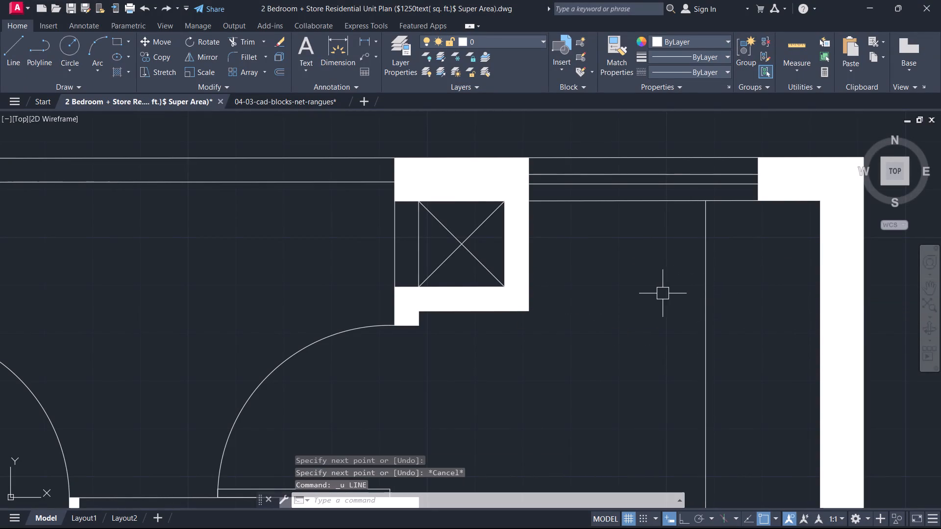
With Ortho on, draw a horizontal counter edge about 5' long from the duct wall's southeast corner to the east wall.
text(l)
key(space)
key(F8)
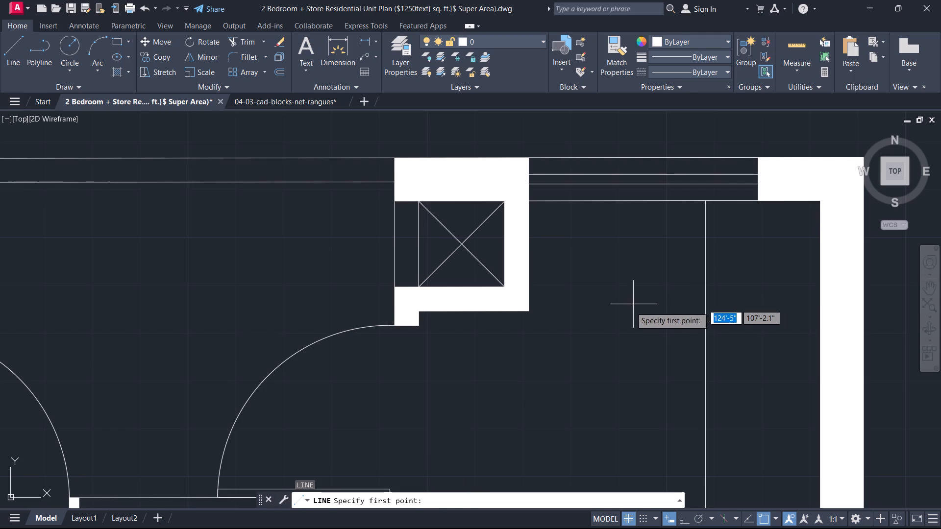
click(528, 315)
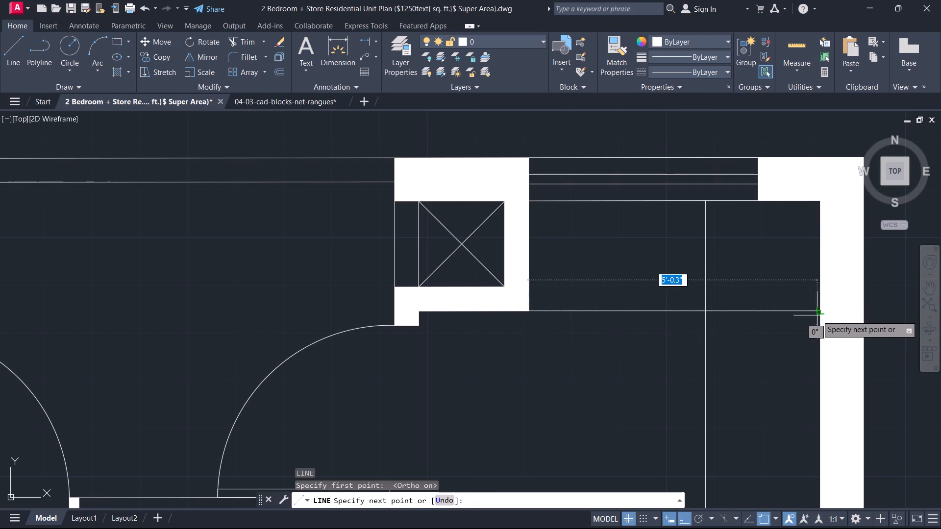
click(818, 315)
key(Escape)
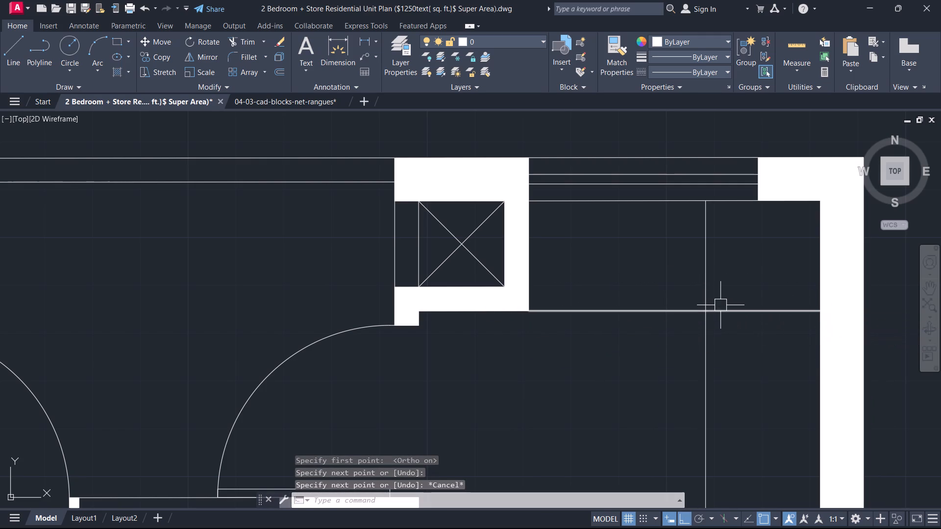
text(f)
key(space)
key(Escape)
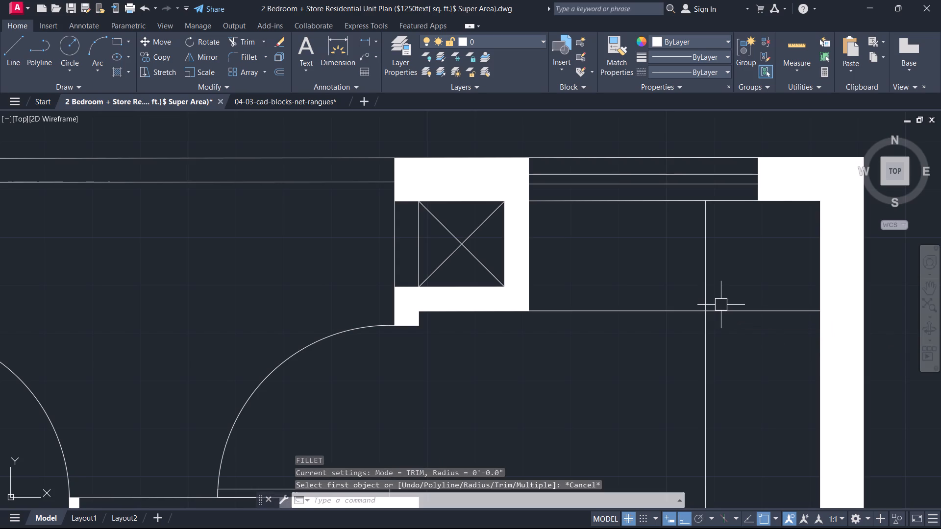
Fillet the horizontal and vertical counter edges into one sharp inner corner for an L-shaped kitchen counter.
text(f)
key(space)
click(679, 312)
click(702, 333)
key(Escape)
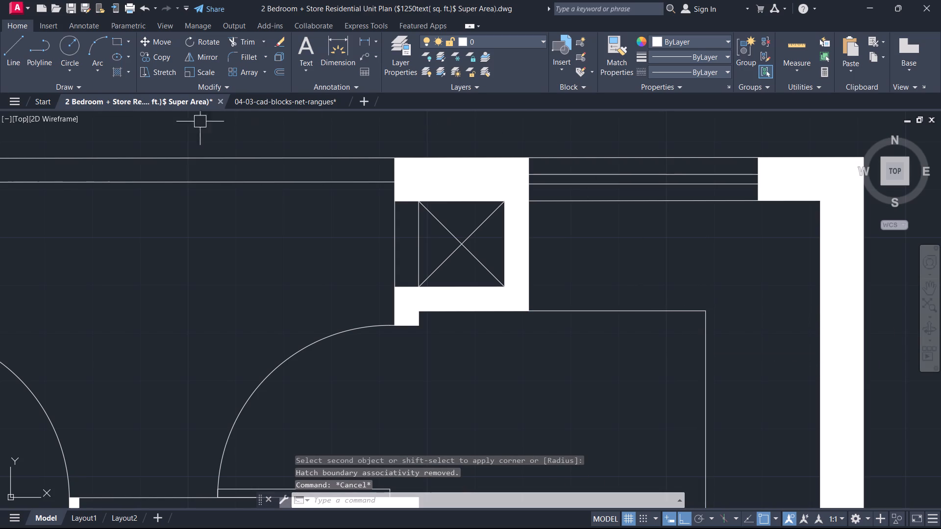
Close the 04-03-cad-blocks-net-rangues drawing and open the recent 04-01-cad-blocks-net-kitchen-sink drawing.
click(305, 106)
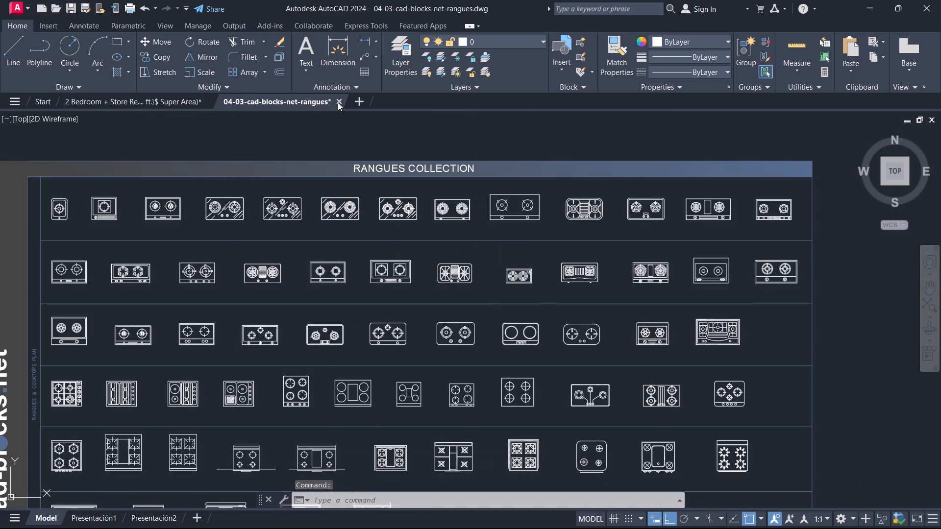
click(338, 102)
click(512, 301)
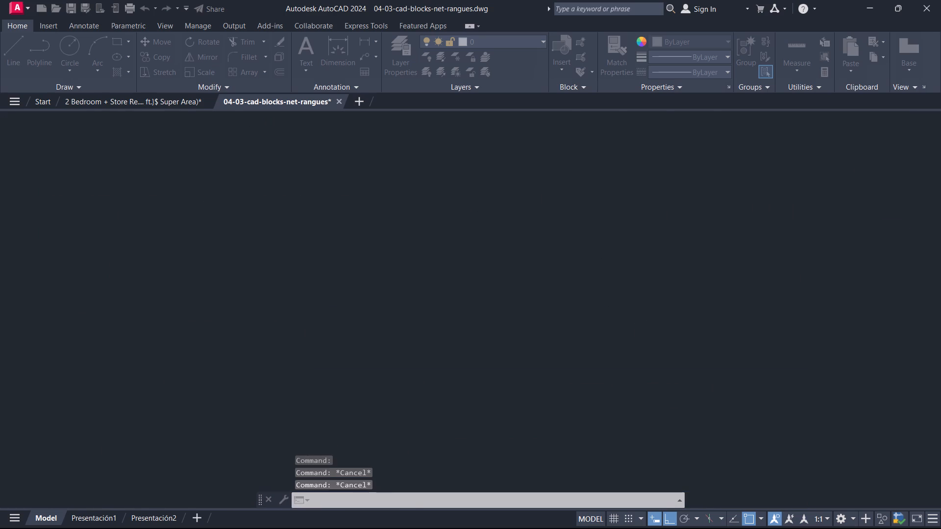
click(42, 100)
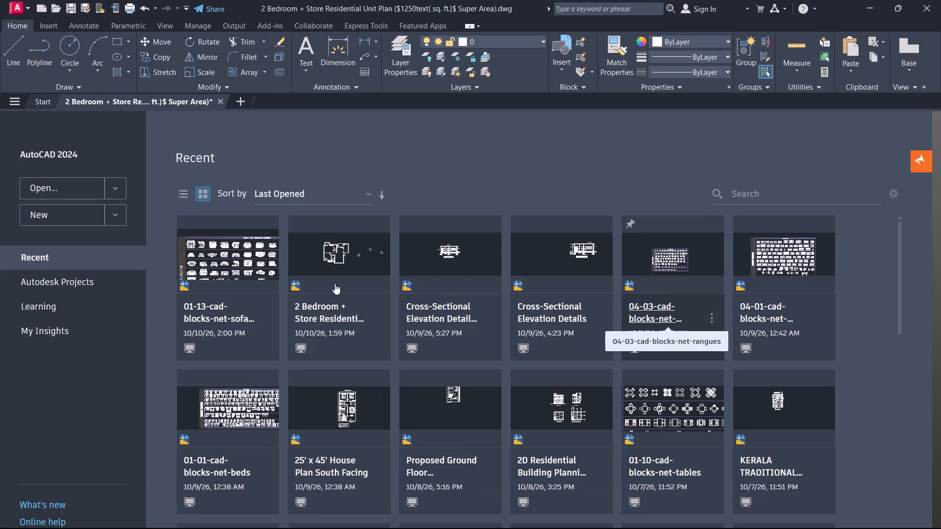
click(758, 301)
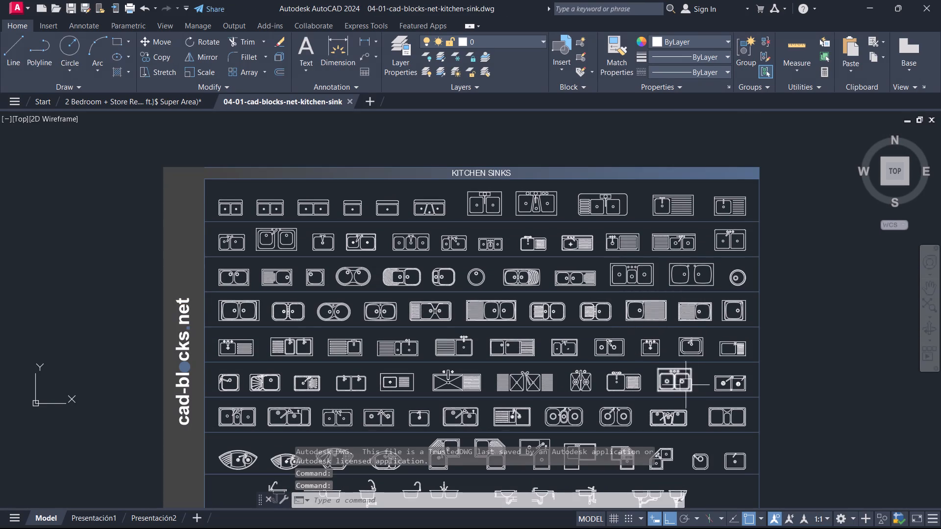
Copy the fourth-row single-bowl sink with a ribbed drainboard to the clipboard and close the kitchen sink library.
click(691, 314)
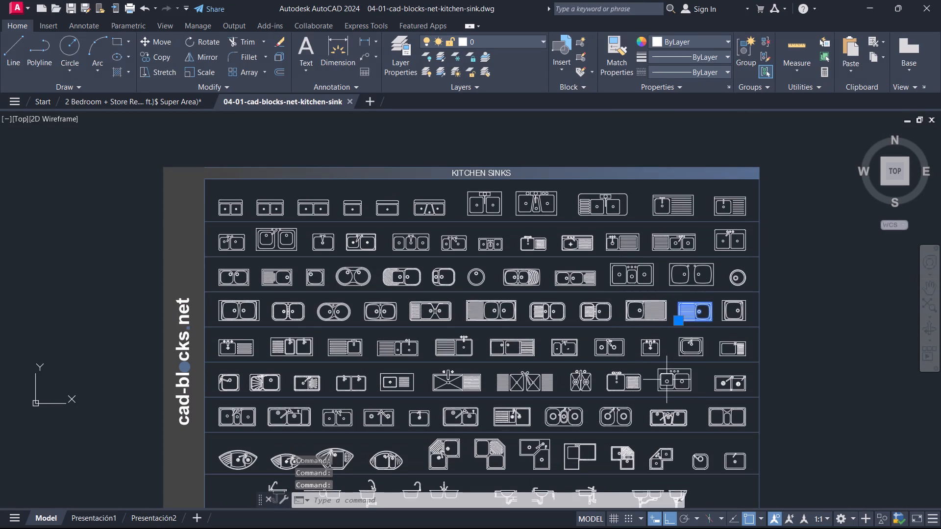
key(ctrl+c)
click(354, 99)
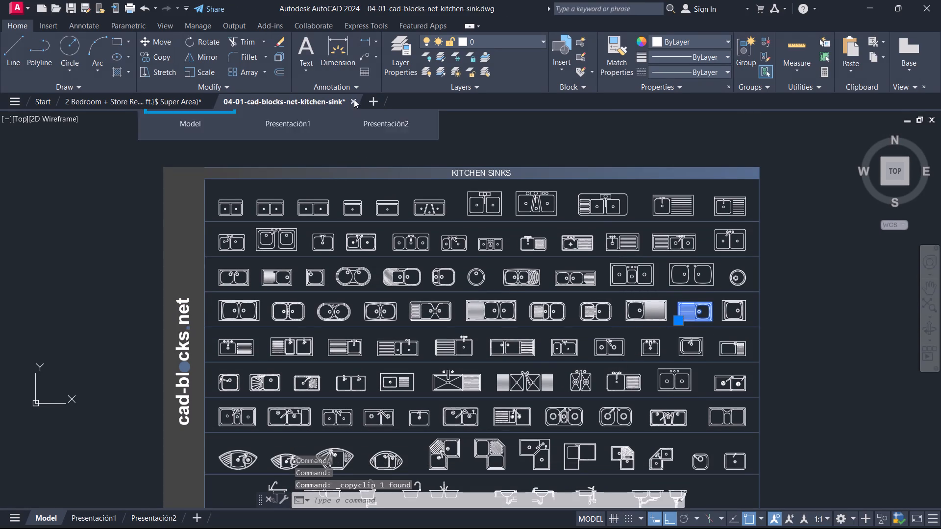
click(506, 305)
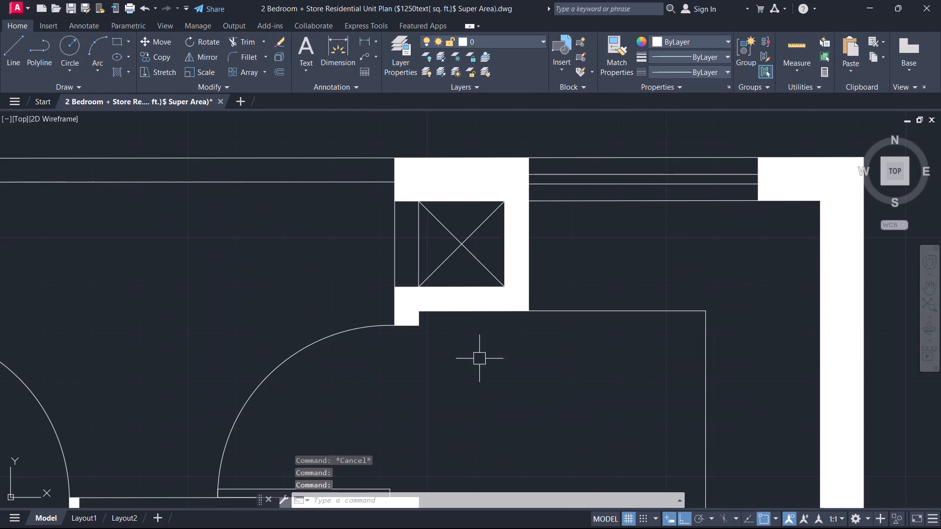
Paste the copied sink block into the empty area northeast of the floor plan, near the spare cooktop.
key(ctrl+v)
scroll(548, 376, down, 5)
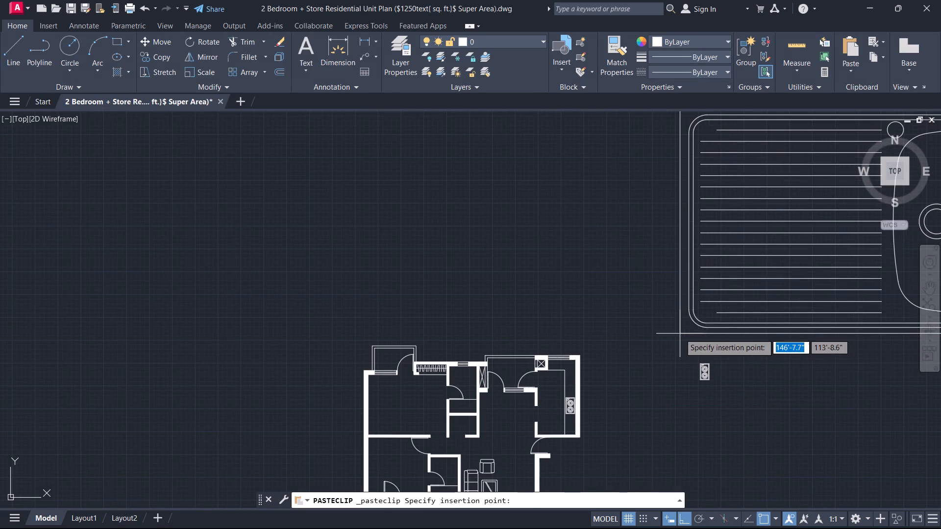
click(679, 333)
Scale the pasted sink down freehand from its lower-left corner so that it suits the 2' counter depth.
click(704, 320)
text(sc)
key(space)
scroll(685, 330, up, 2)
click(665, 346)
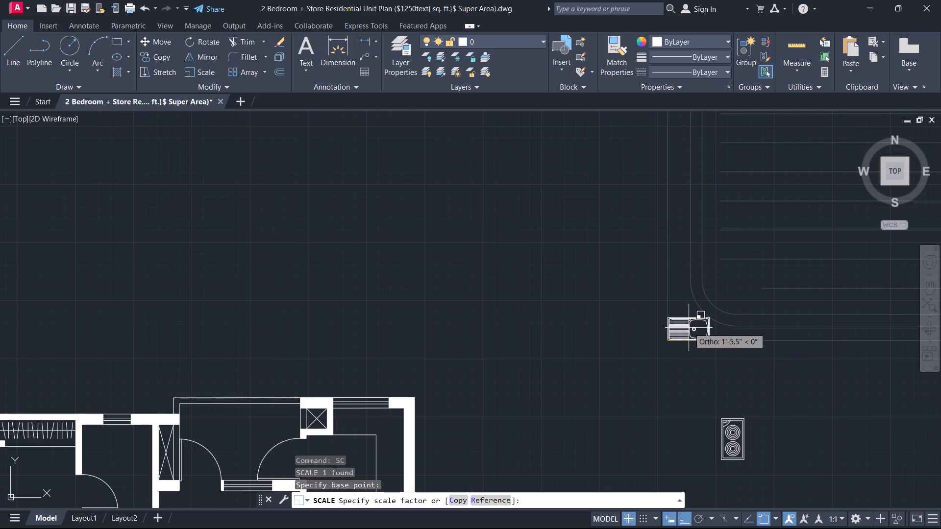
click(689, 328)
Copy the reduced sink onto the kitchen's north counter below the window, with Ortho off and the top edge as base.
click(691, 324)
text(co)
key(space)
scroll(690, 324, up, 3)
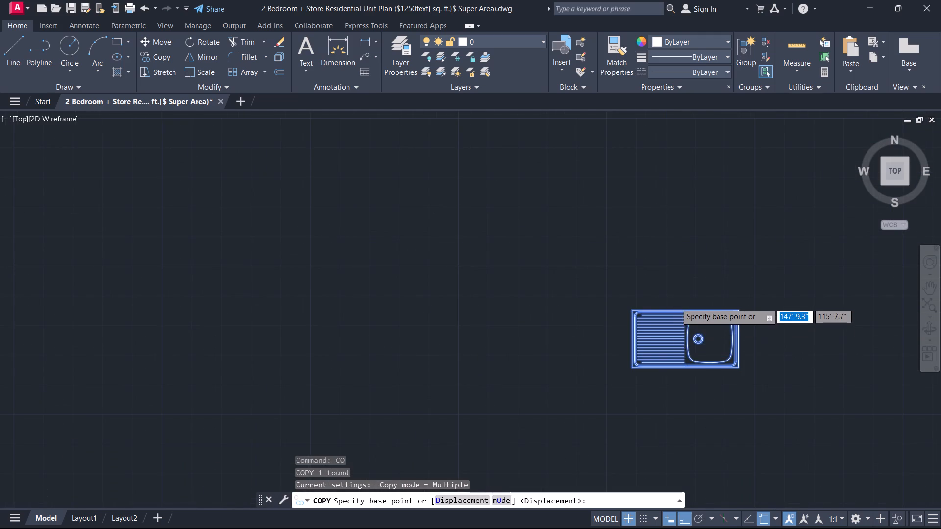
scroll(676, 303, up, 2)
click(706, 327)
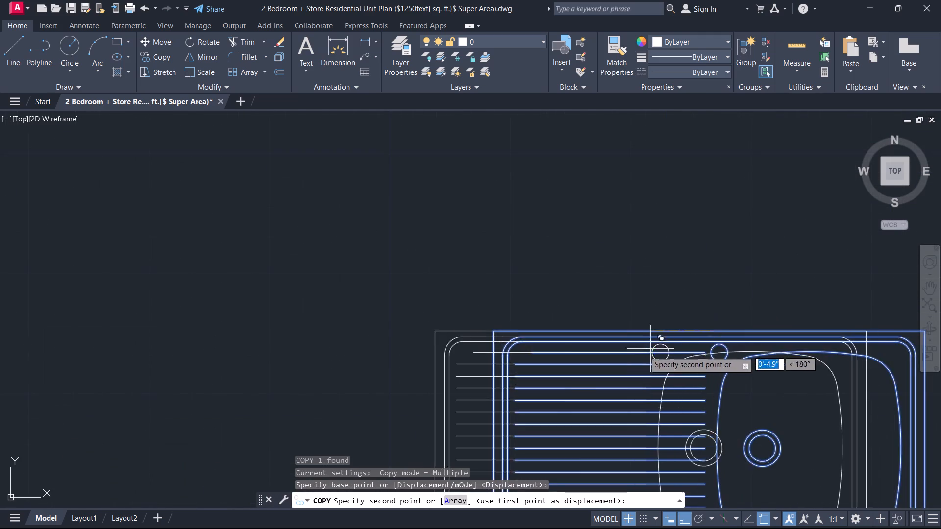
scroll(634, 355, down, 2)
middle_drag(633, 355, 940, 484)
scroll(587, 447, down, 3)
middle_drag(583, 445, 574, 331)
key(F8)
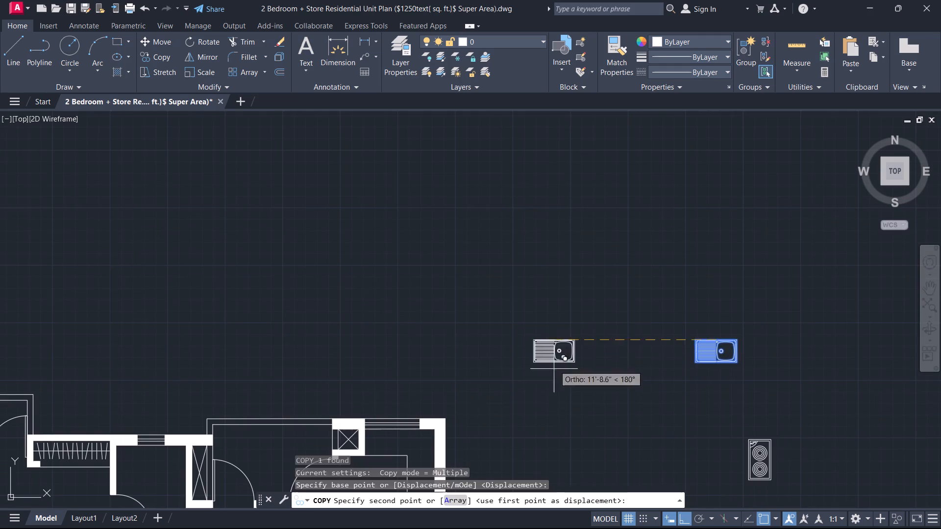
scroll(524, 423, up, 2)
middle_drag(521, 419, 753, 315)
scroll(500, 359, up, 2)
middle_drag(406, 312, 627, 278)
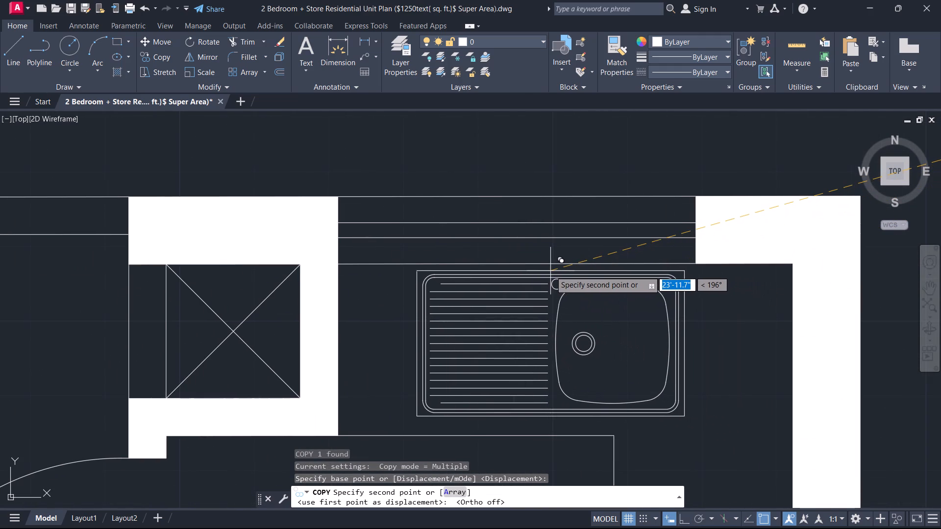
click(550, 271)
key(Escape)
Delete the leftover sink and cooktop blocks lying outside the plan to the east.
scroll(557, 301, down, 4)
middle_drag(704, 275, 478, 262)
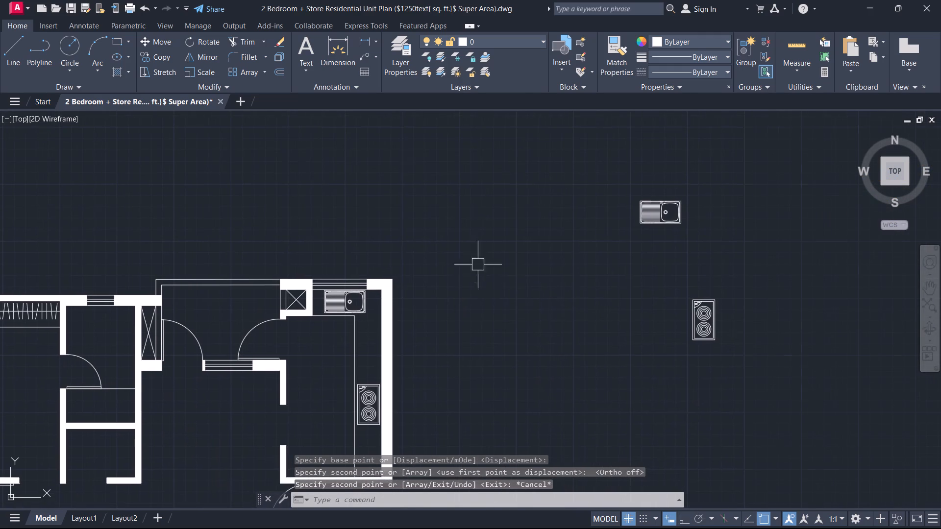
drag(836, 446, 800, 391)
click(587, 175)
key(Delete)
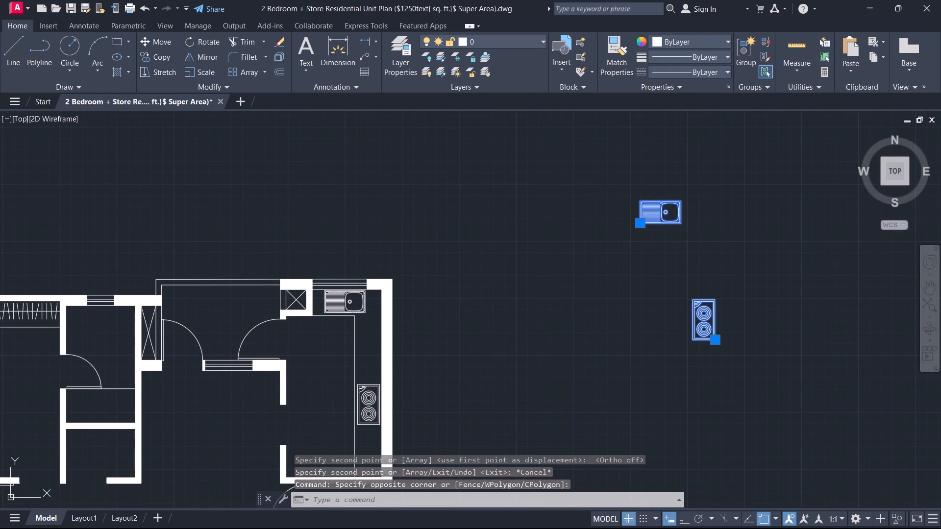
scroll(564, 204, down, 1)
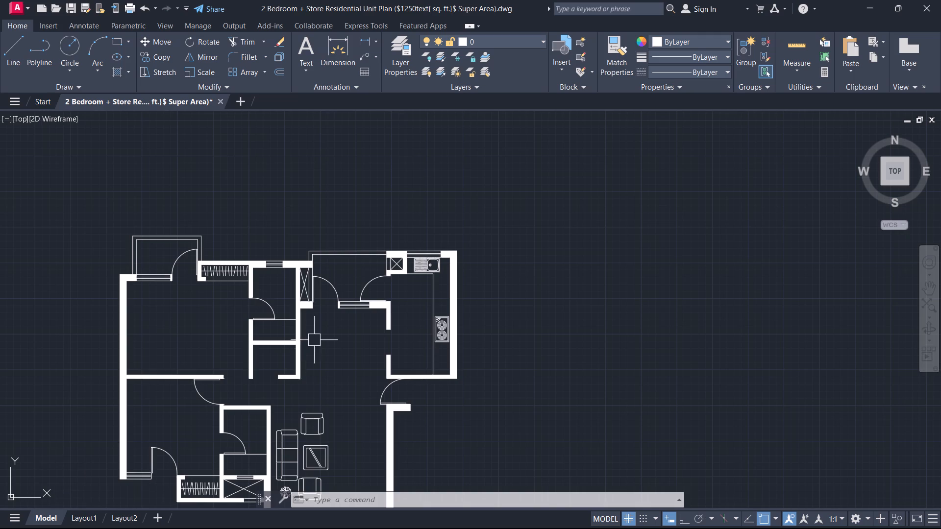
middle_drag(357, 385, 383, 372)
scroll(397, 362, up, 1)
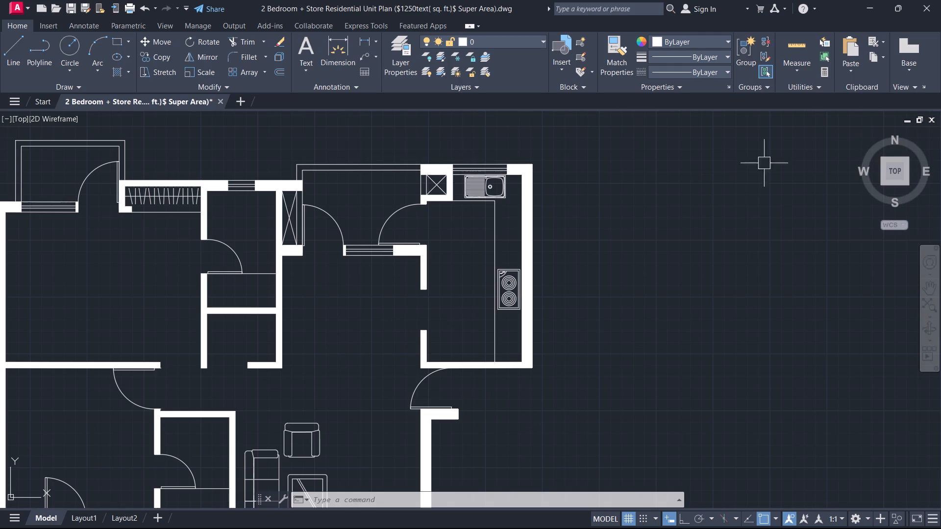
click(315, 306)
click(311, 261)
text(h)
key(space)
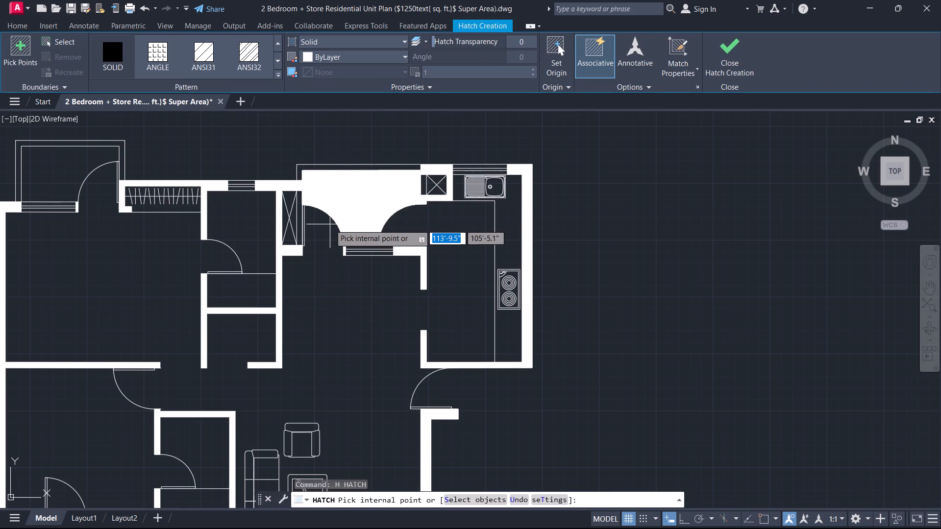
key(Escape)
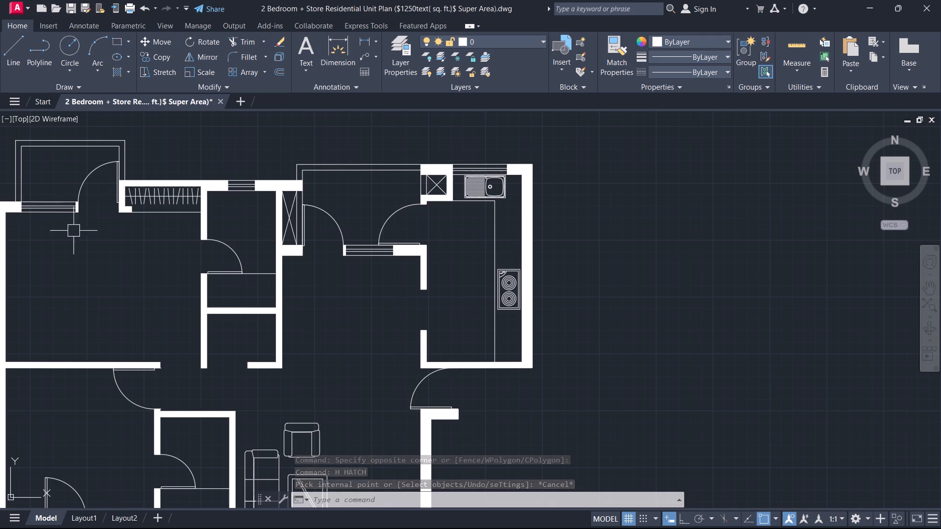
Open the 01-10-cad-blocks-net-tables drawing from the recent files.
middle_drag(132, 267, 262, 288)
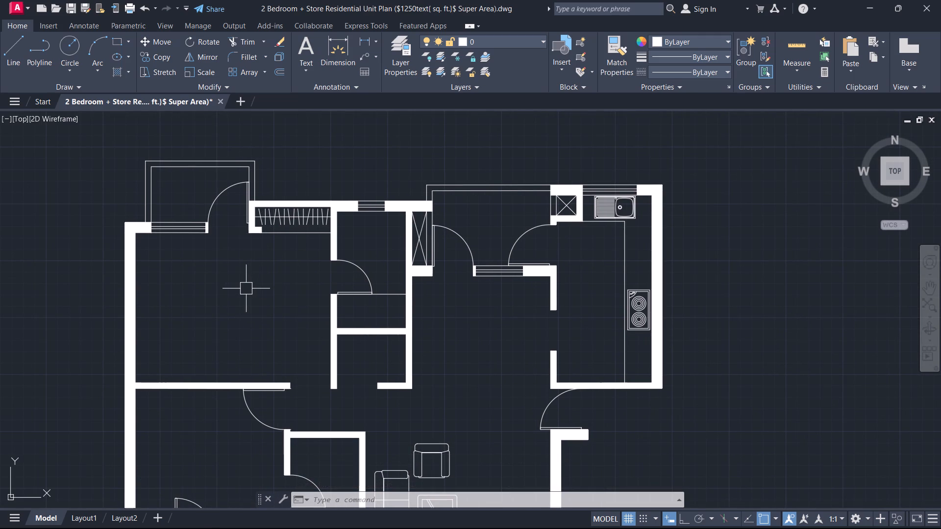
middle_drag(262, 326, 258, 266)
scroll(263, 290, down, 1)
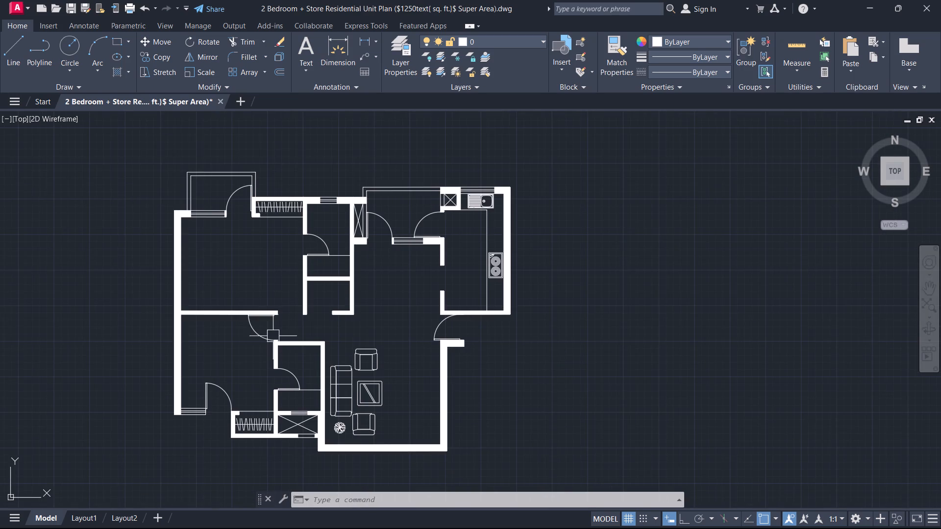
middle_drag(265, 338, 244, 296)
click(37, 98)
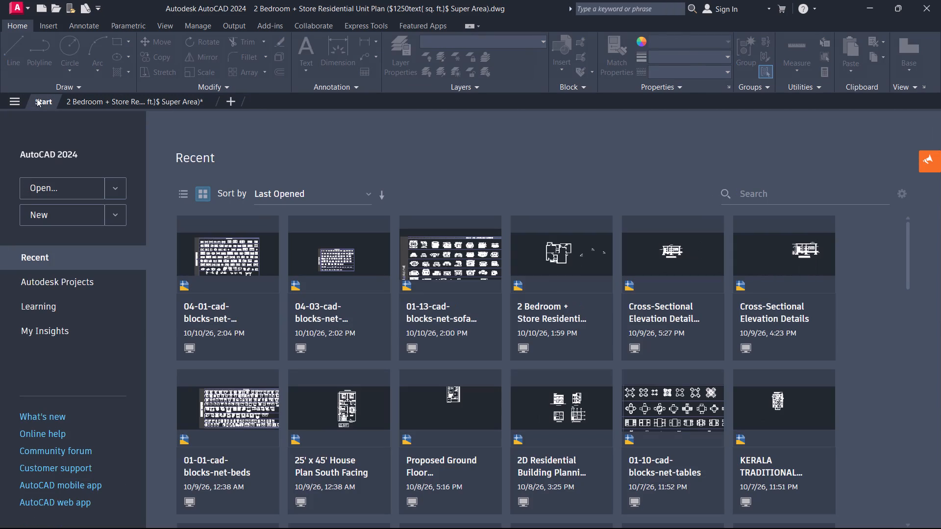
click(661, 457)
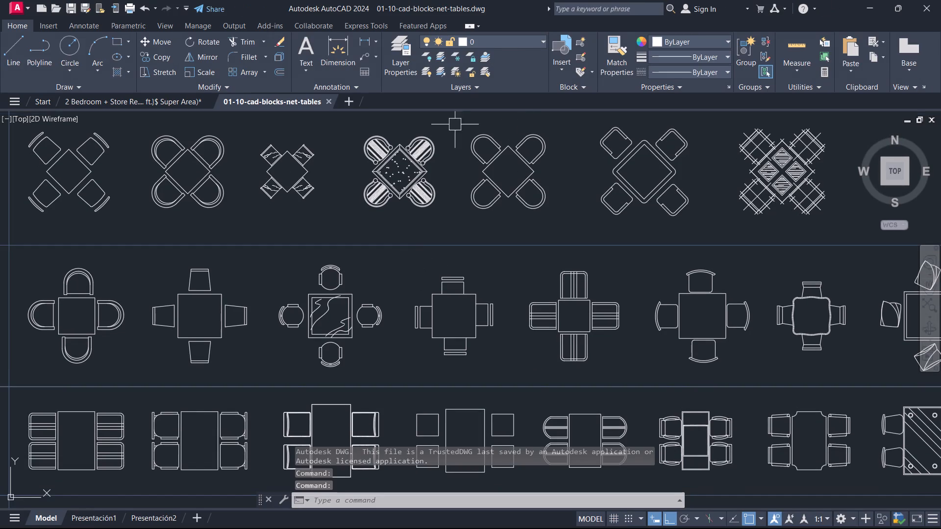
Copy a plain rectangular six-chair dining table, with one chair at each end, from the rectangular six-chair row.
scroll(494, 250, down, 2)
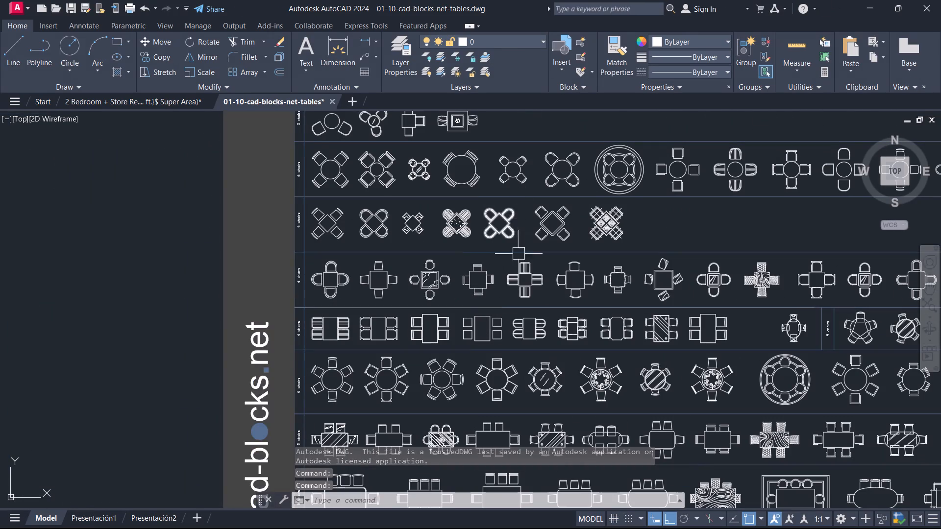
scroll(527, 268, up, 1)
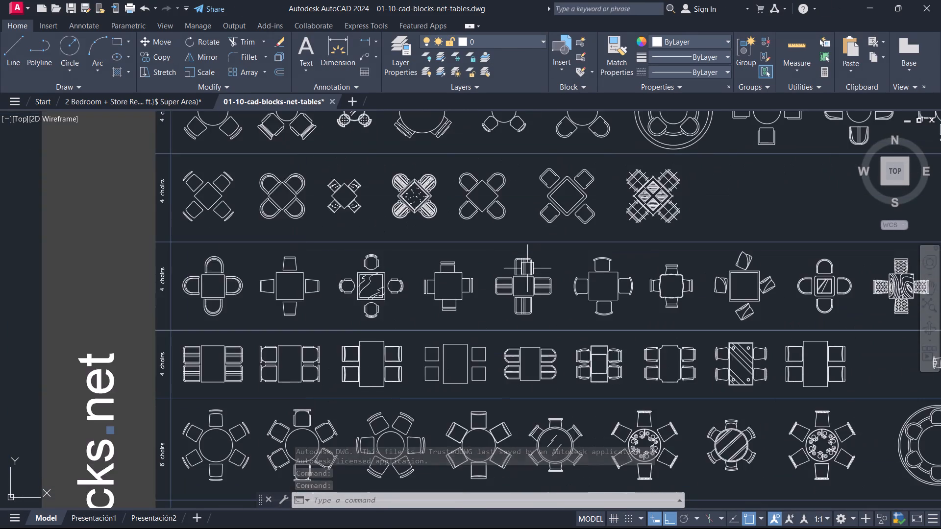
scroll(528, 268, down, 3)
scroll(518, 407, up, 1)
scroll(550, 383, up, 1)
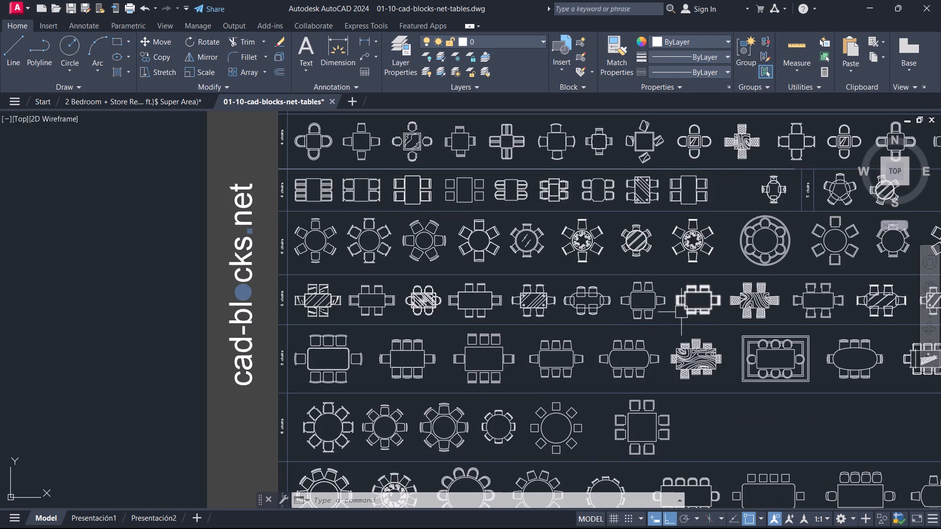
click(681, 312)
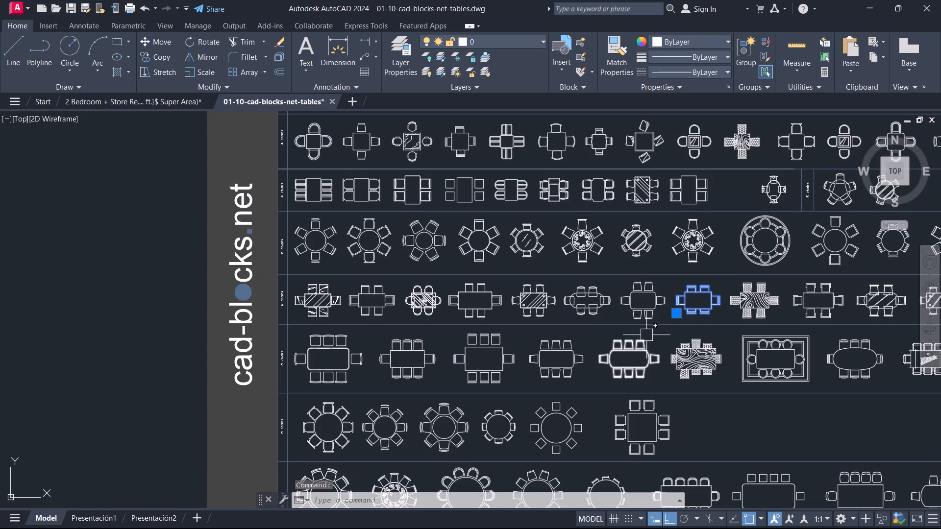
key(ctrl+c)
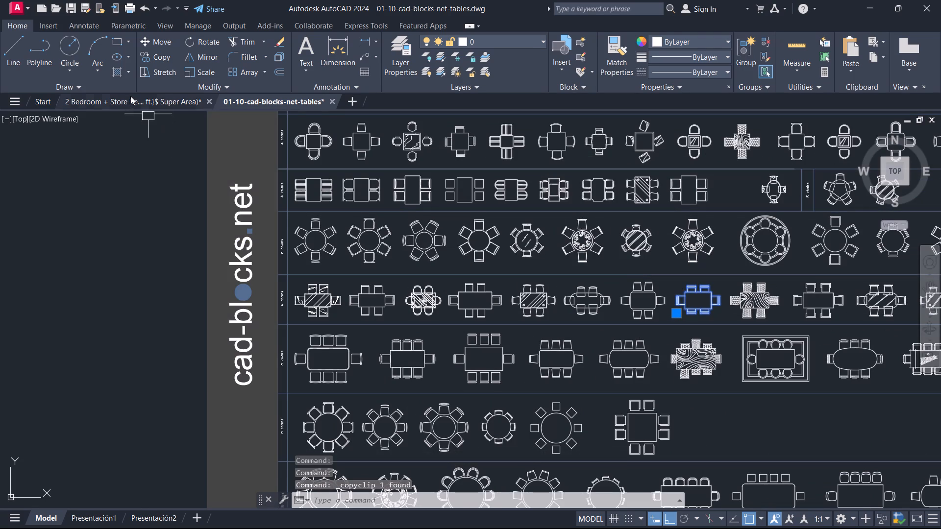
Switch back to the house plan drawing and paste the copied dining table into the empty area east of the plan.
click(130, 96)
key(ctrl+v)
scroll(373, 287, down, 4)
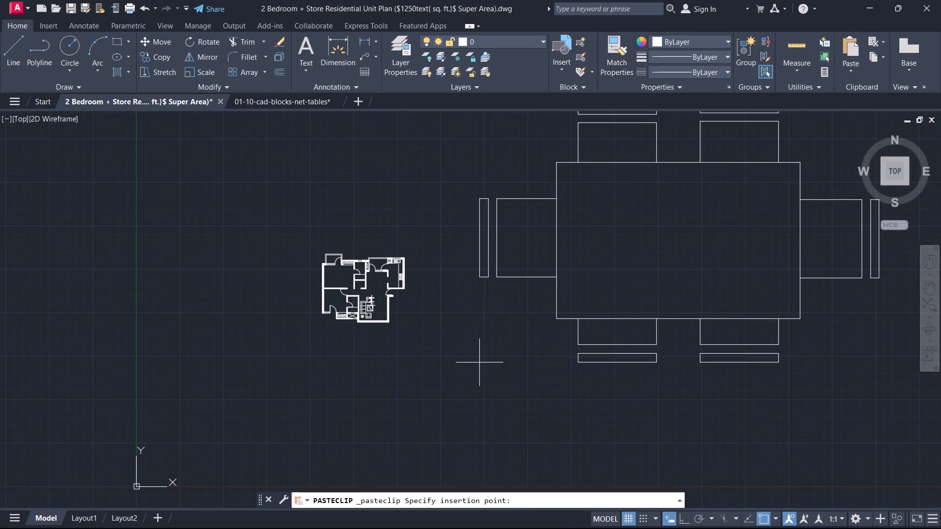
click(479, 362)
key(Escape)
Scale the pasted dining table down freehand from its west chair to roughly suit the floor plan's size.
click(572, 275)
click(541, 275)
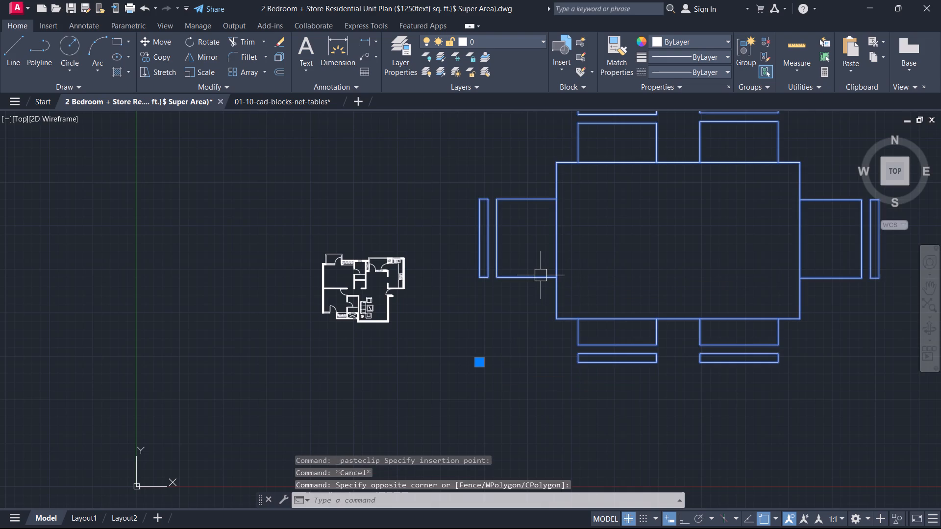
text(sc)
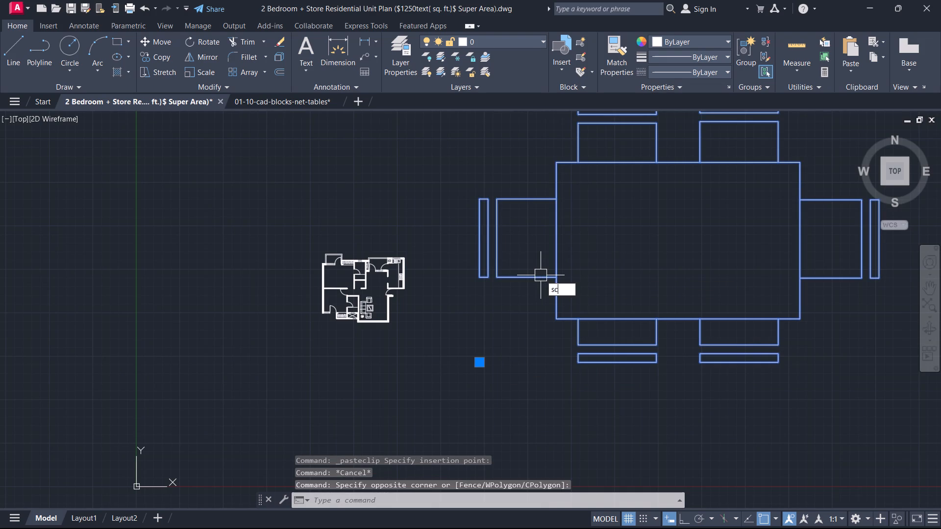
key(space)
scroll(539, 277, up, 2)
click(539, 277)
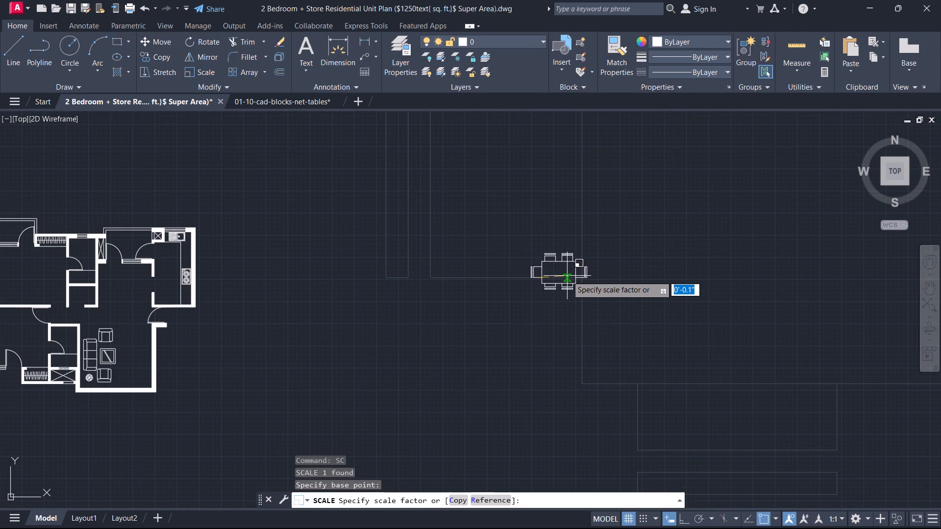
click(571, 276)
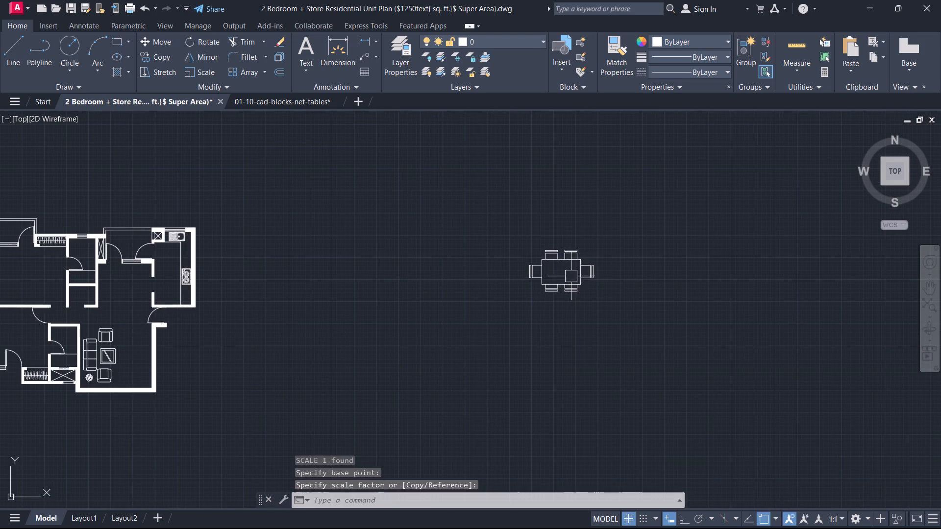
key(Escape)
Rotate the reduced dining table to 270° with Ortho on, so that its length runs north-south.
drag(572, 299, 570, 294)
click(549, 252)
text(ro)
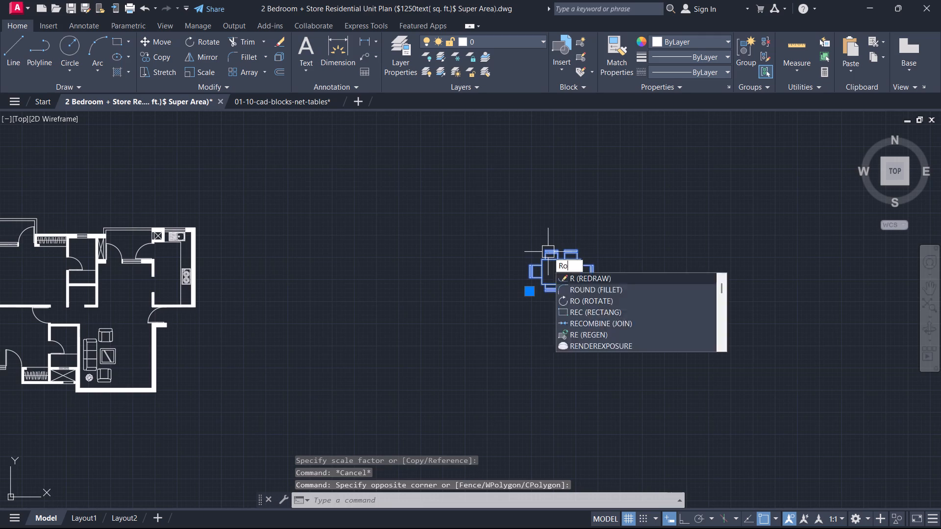
key(space)
scroll(548, 252, up, 2)
click(572, 210)
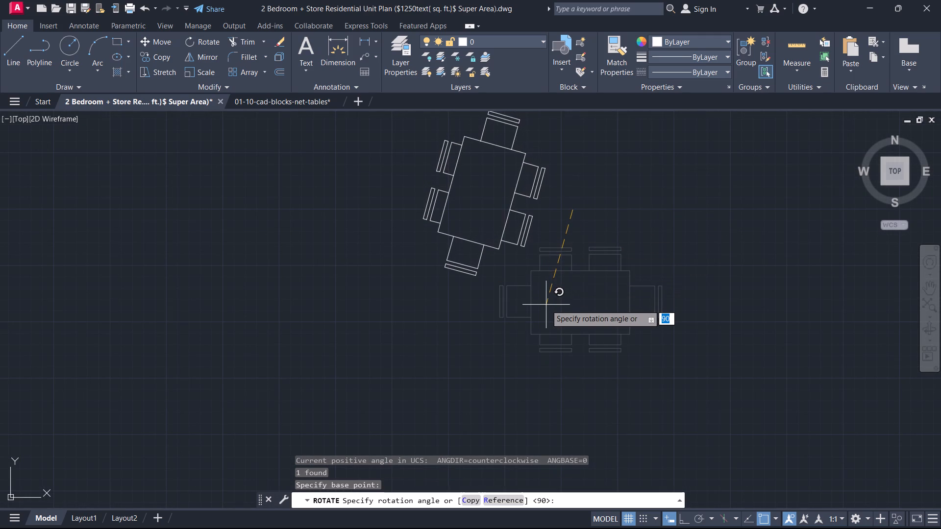
key(F8)
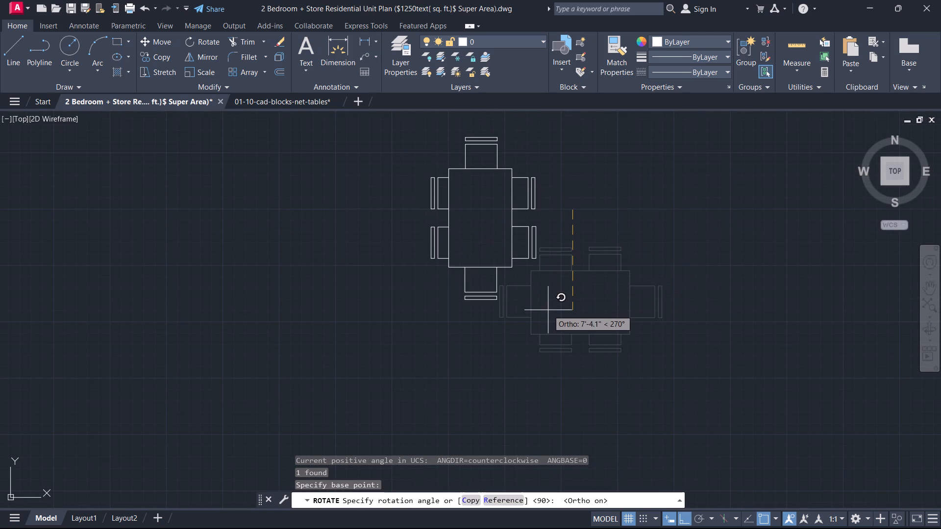
click(573, 310)
key(Escape)
Copy the rotated dining table into the dining space north of the sofa set and west of the kitchen, with Ortho off.
drag(536, 317, 532, 313)
click(483, 245)
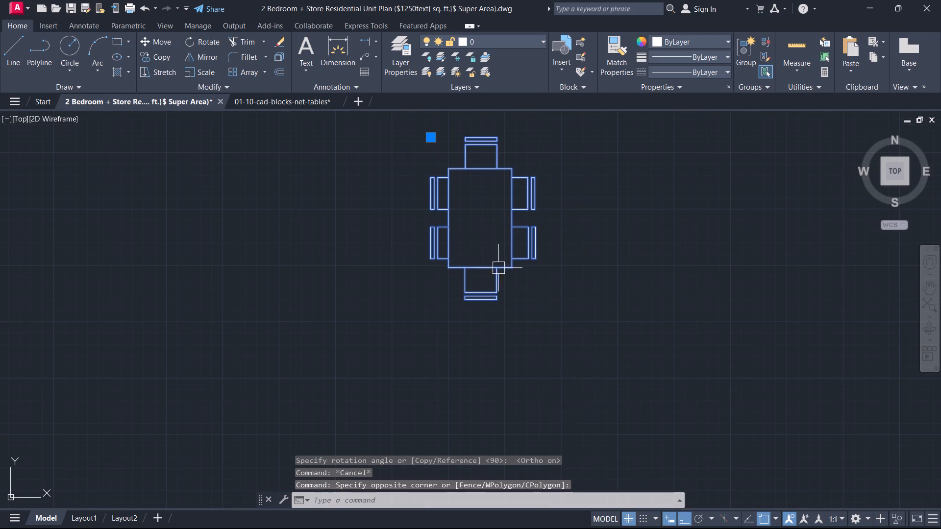
text(co)
key(space)
click(503, 275)
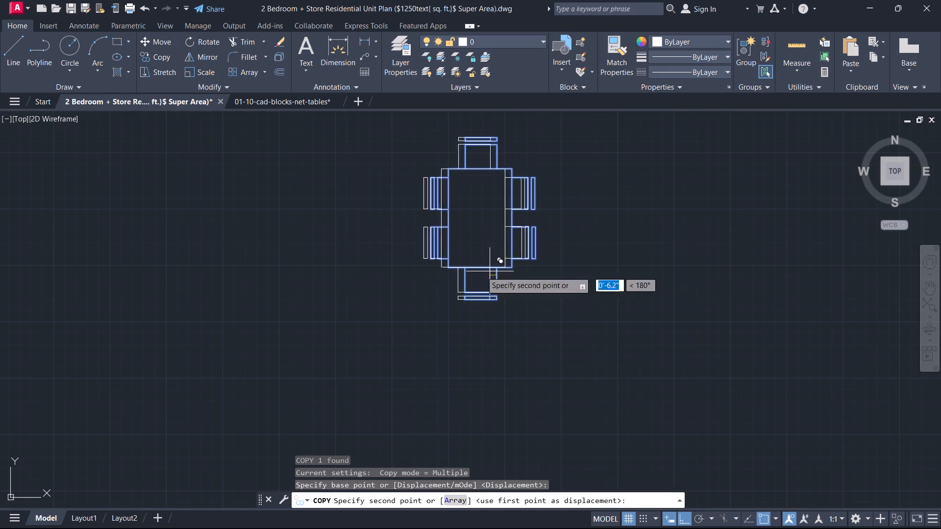
middle_drag(462, 283, 480, 293)
scroll(483, 295, down, 1)
scroll(424, 310, down, 2)
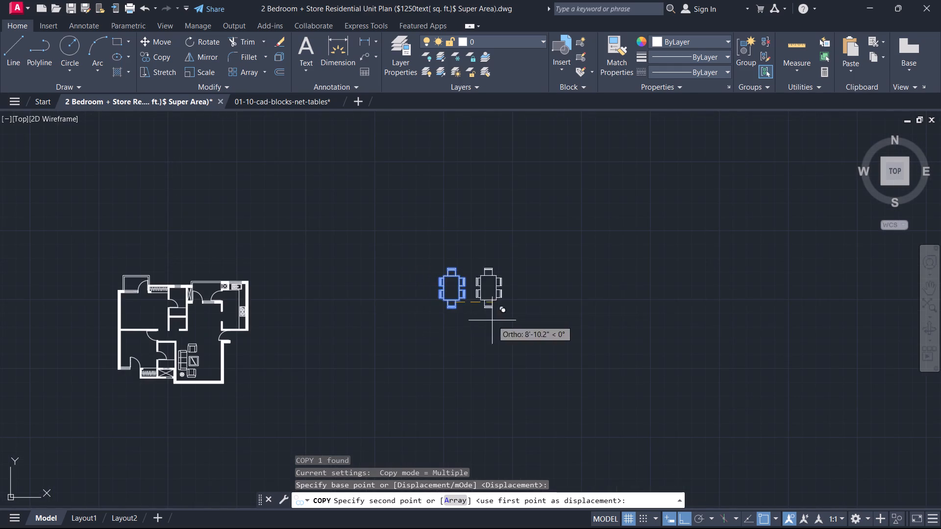
middle_drag(324, 293, 818, 296)
scroll(643, 349, up, 3)
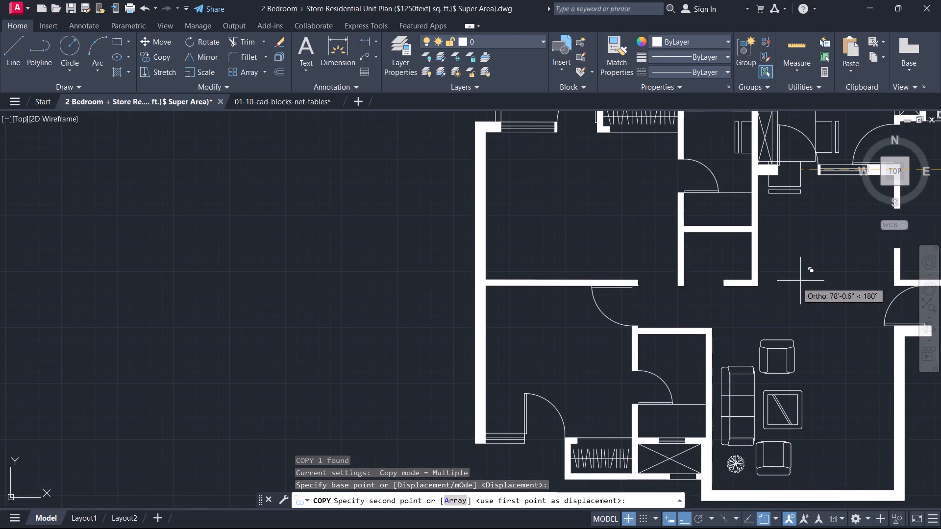
middle_drag(809, 277, 753, 312)
key(F8)
scroll(789, 360, up, 1)
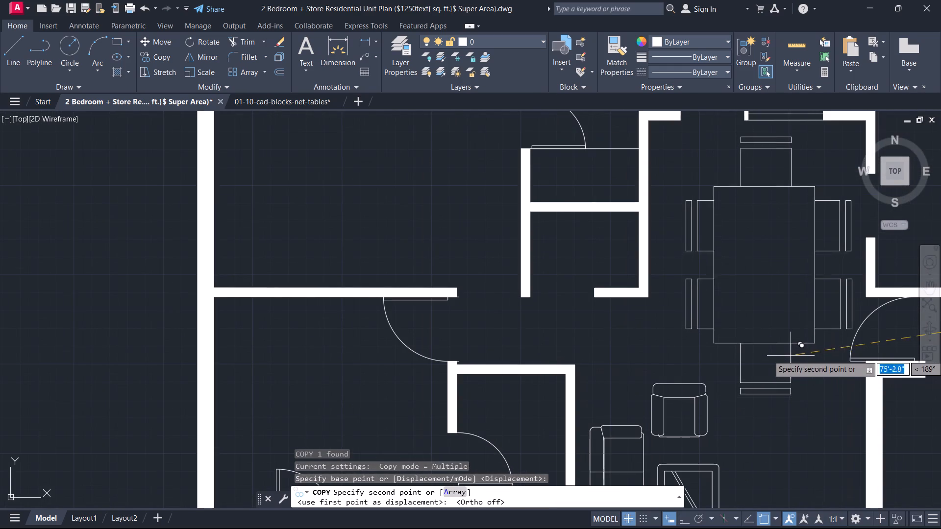
click(794, 347)
key(Escape)
Scale the dining table copy inside the plan down freehand from its west edge so that it leaves clearance around the chairs.
double_click(792, 336)
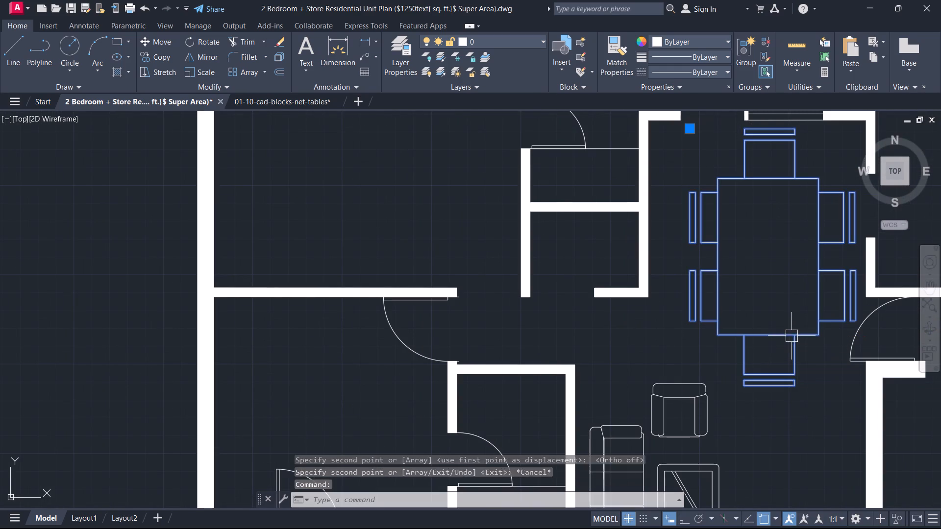
click(581, 177)
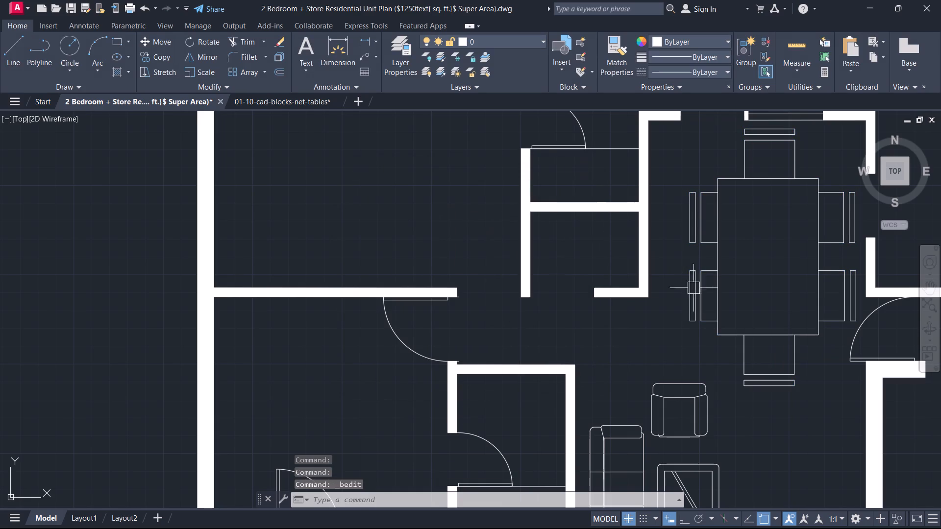
click(743, 265)
click(716, 254)
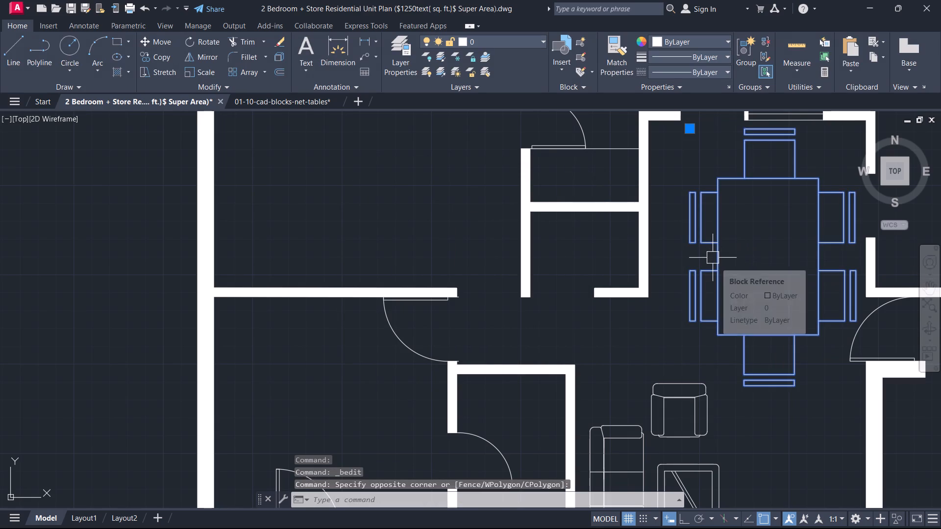
text(sc)
key(space)
click(719, 300)
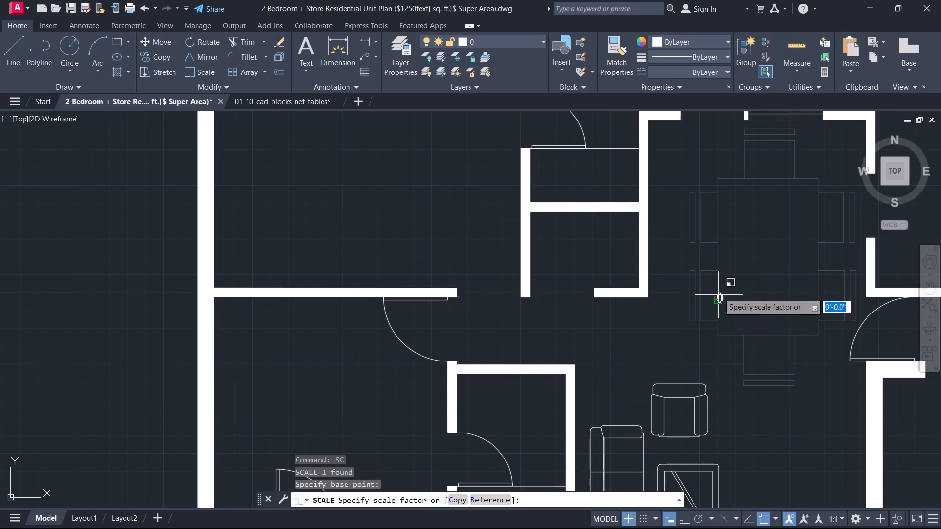
click(754, 228)
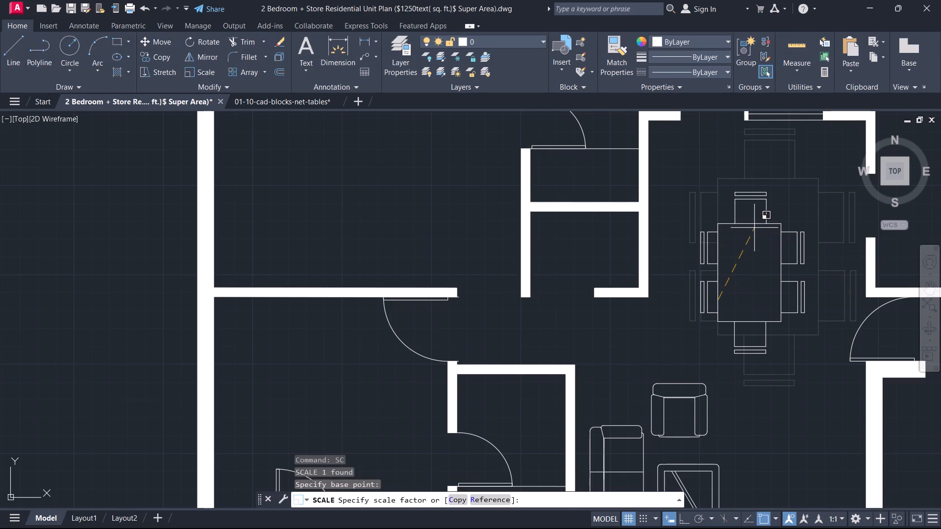
key(Escape)
Move the reduced dining table slightly northeast to centre it between the dining space's side walls.
click(789, 318)
text(m)
key(space)
click(769, 301)
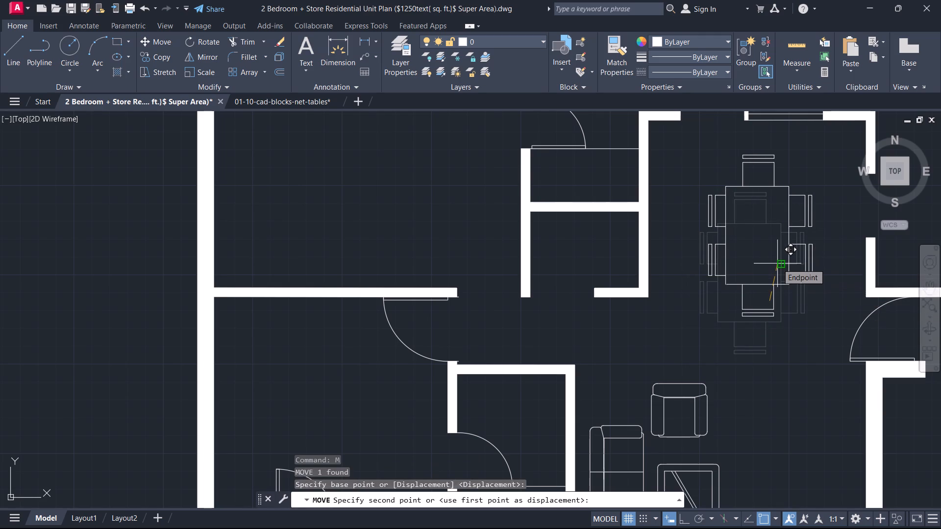
click(777, 264)
key(Escape)
Review the dining table's placement and the layout of the whole floor plan.
scroll(769, 275, down, 2)
scroll(764, 277, up, 2)
middle_drag(764, 278, 635, 370)
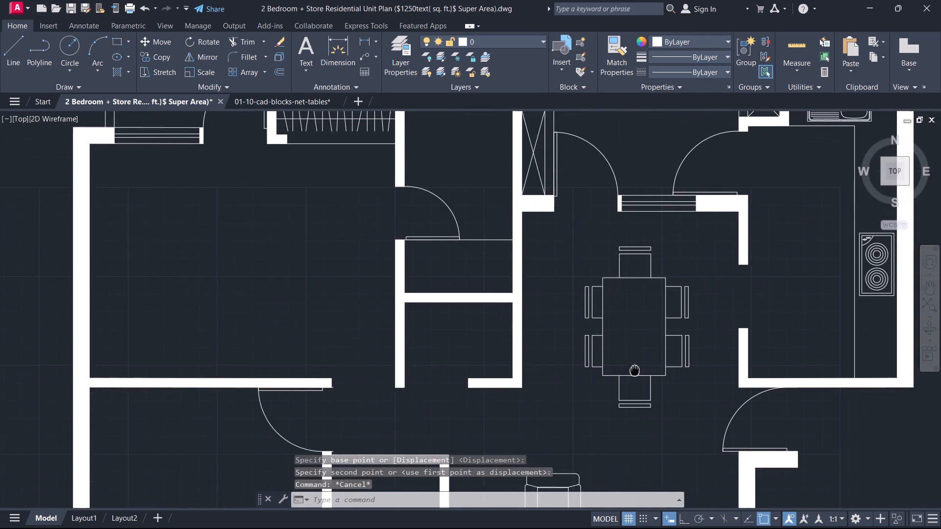
middle_drag(635, 370, 632, 392)
scroll(645, 381, down, 2)
middle_drag(766, 347, 516, 328)
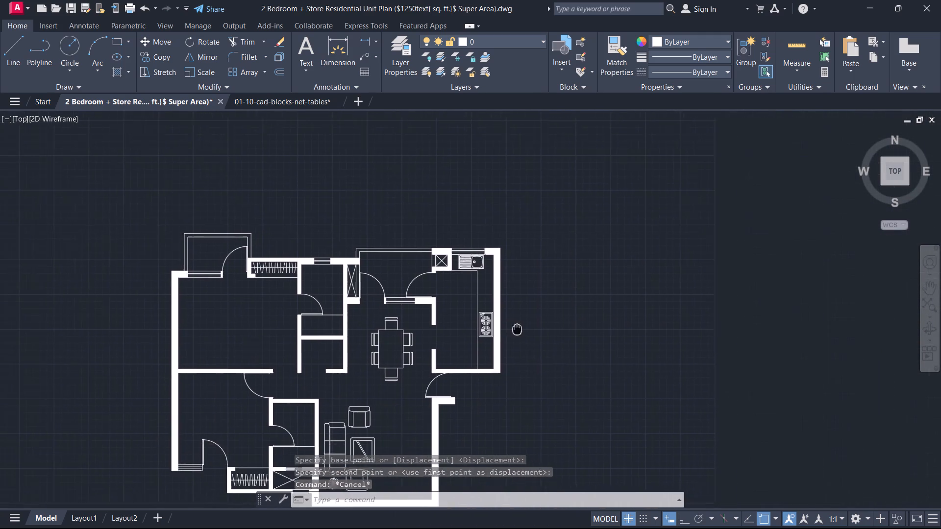
middle_drag(516, 328, 505, 330)
scroll(505, 330, down, 1)
scroll(446, 379, up, 1)
middle_drag(438, 384, 506, 341)
scroll(547, 337, down, 1)
scroll(681, 341, up, 1)
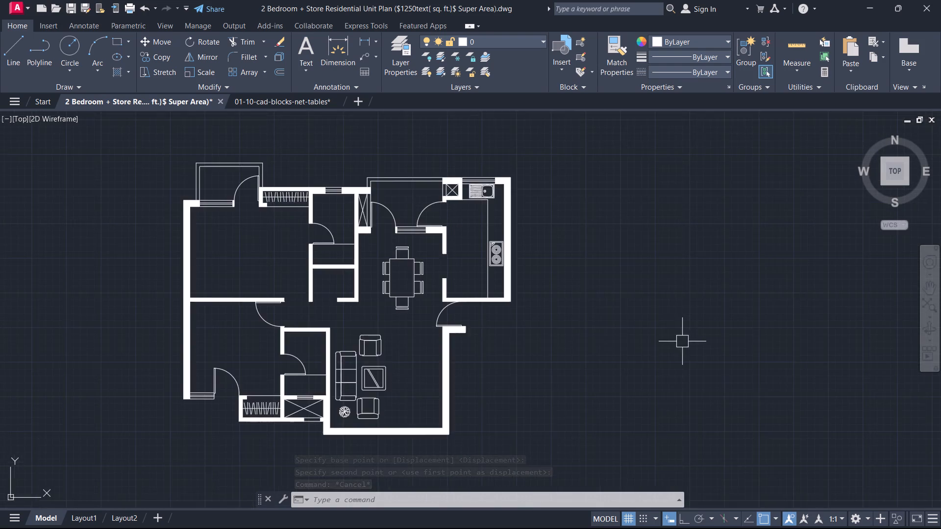
Delete the leftover full-size dining table block east of the floor plan.
middle_drag(682, 341, 490, 396)
click(807, 296)
click(781, 247)
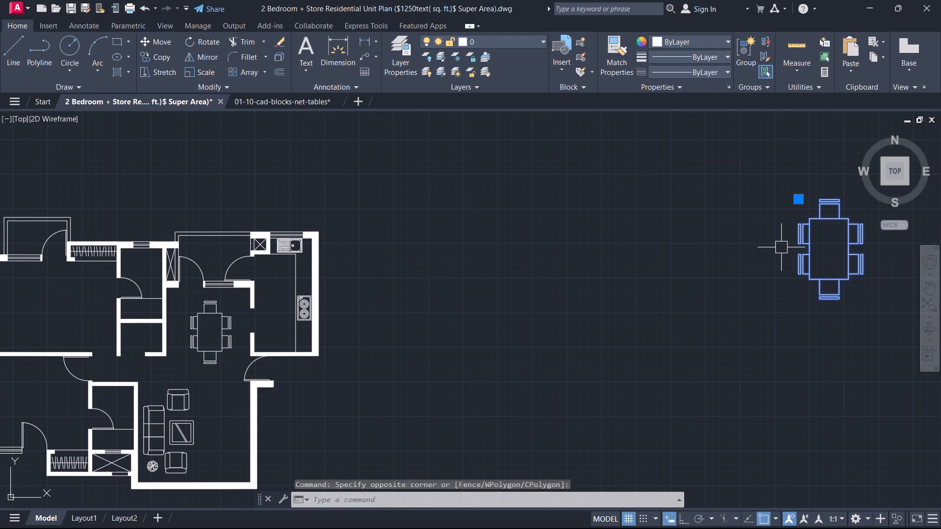
key(Delete)
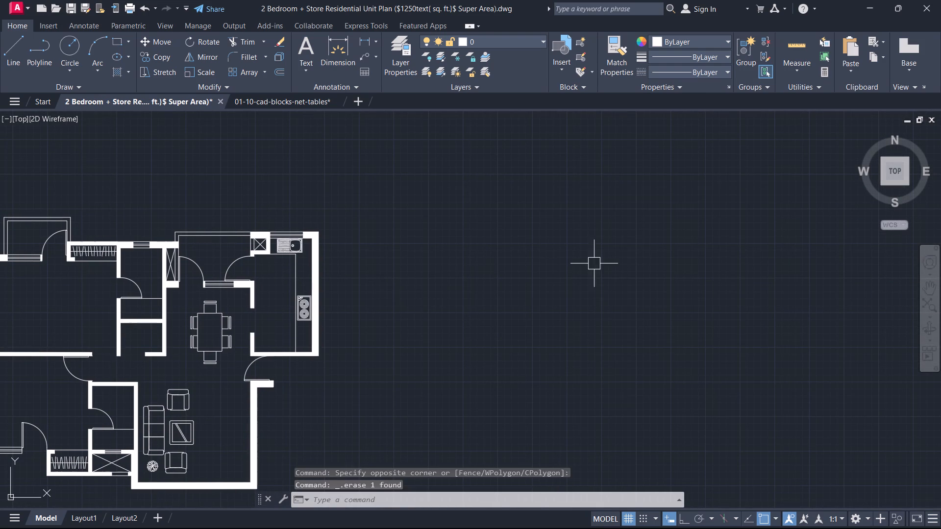
Close the 01-10-cad-blocks-net-tables library drawing without saving its changes.
middle_drag(405, 312, 654, 333)
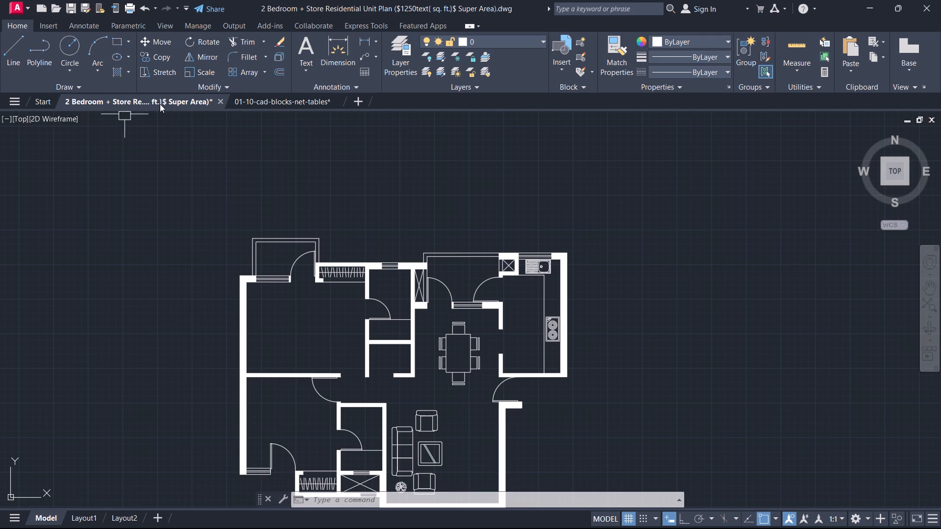
click(265, 102)
click(330, 100)
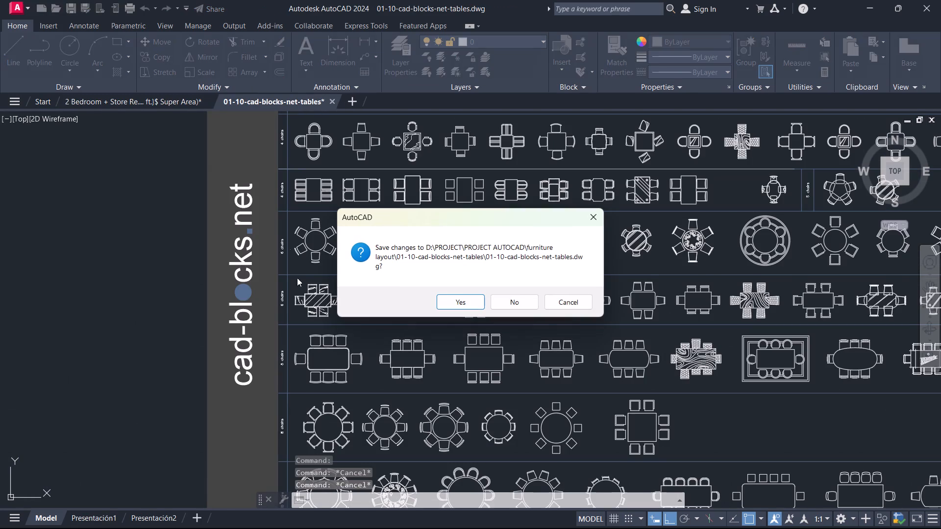
click(504, 306)
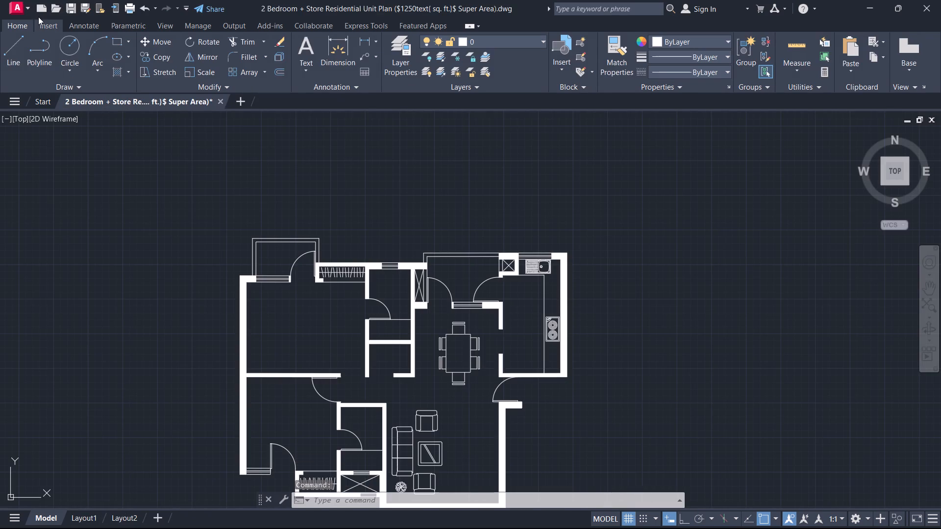
Open the 01-01-cad-blocks-net-beds library drawing from the recent files.
click(40, 106)
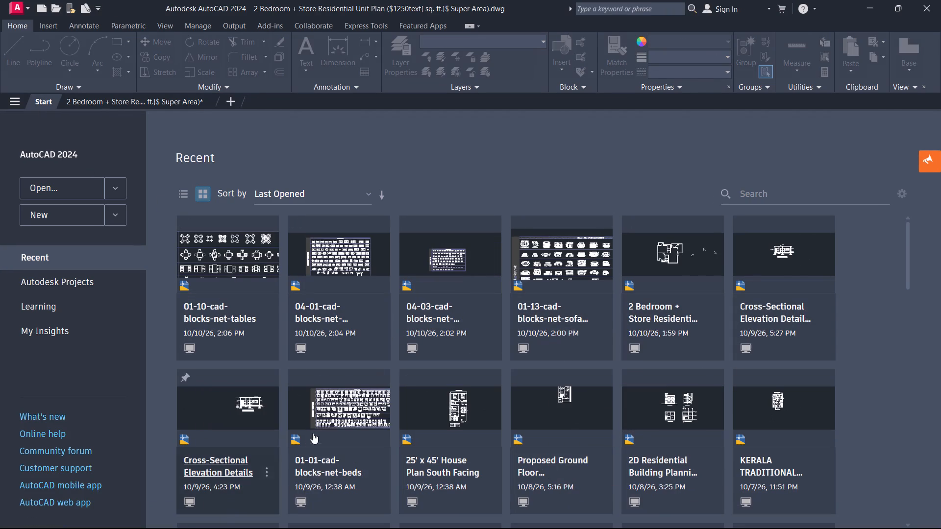
click(316, 457)
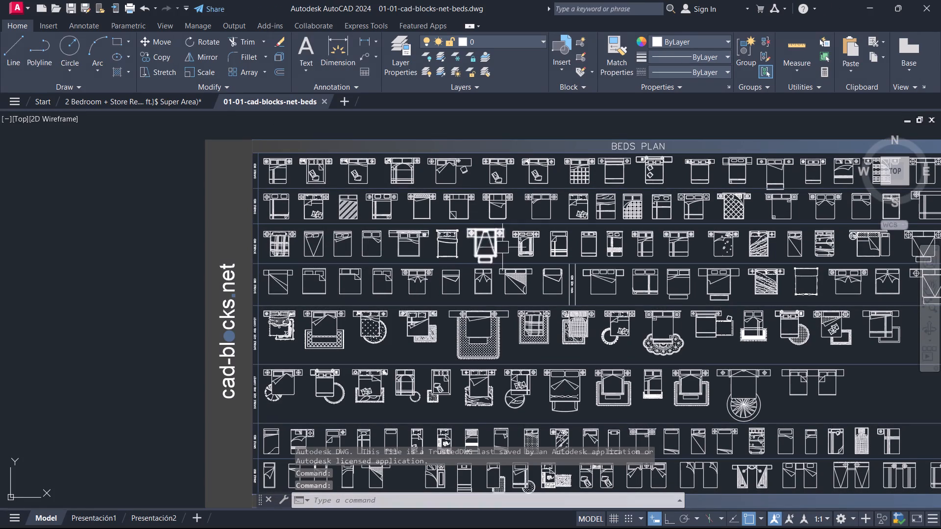
Copy a double bed with two bedside tables from the library's second row and paste it into the floor plan drawing, beside the plan.
click(545, 217)
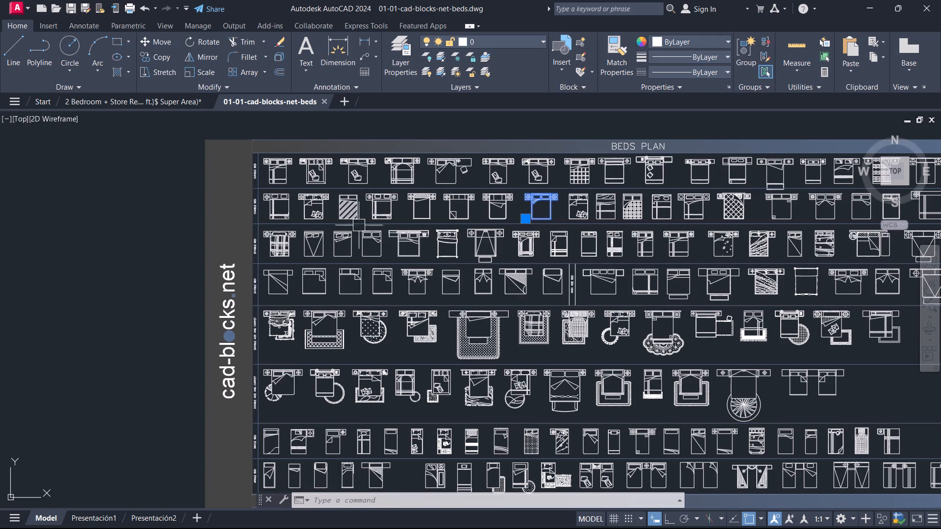
key(ctrl+c)
click(152, 100)
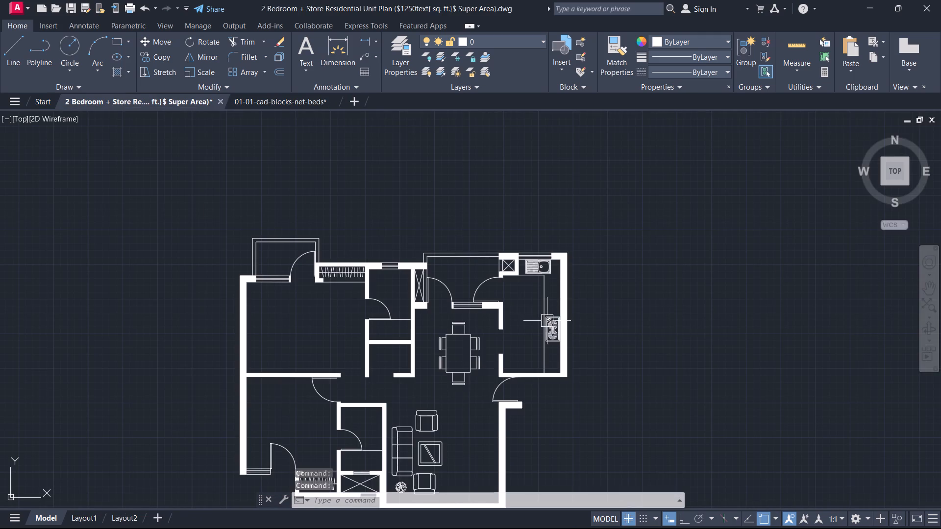
key(ctrl+v)
scroll(655, 351, down, 4)
middle_drag(607, 298, 481, 268)
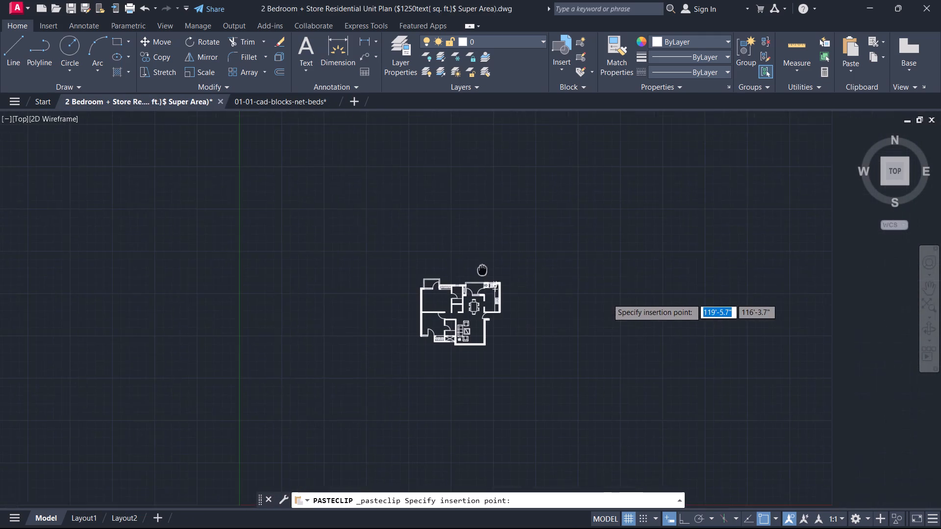
scroll(545, 283, down, 1)
middle_drag(507, 296, 263, 326)
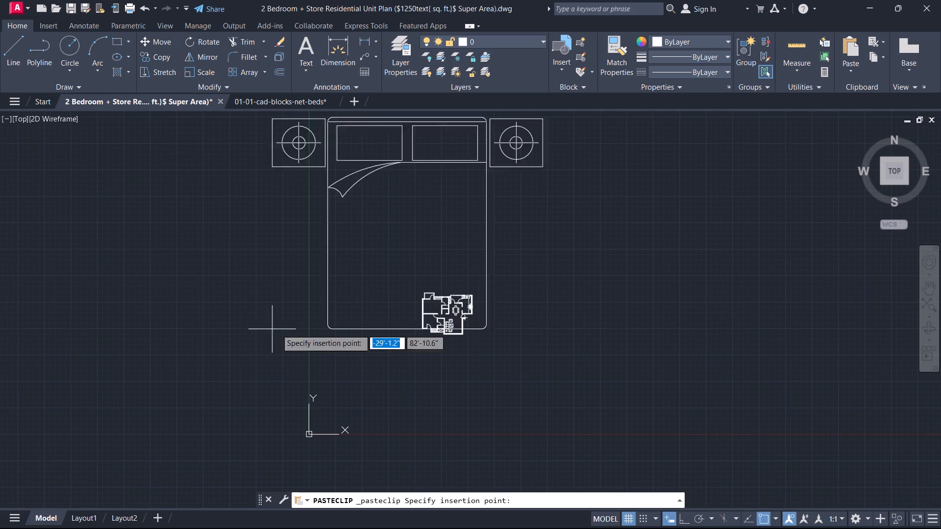
click(499, 325)
key(Escape)
Scale the oversized pasted bed down freehand to suit the bedrooms of the plan.
click(639, 237)
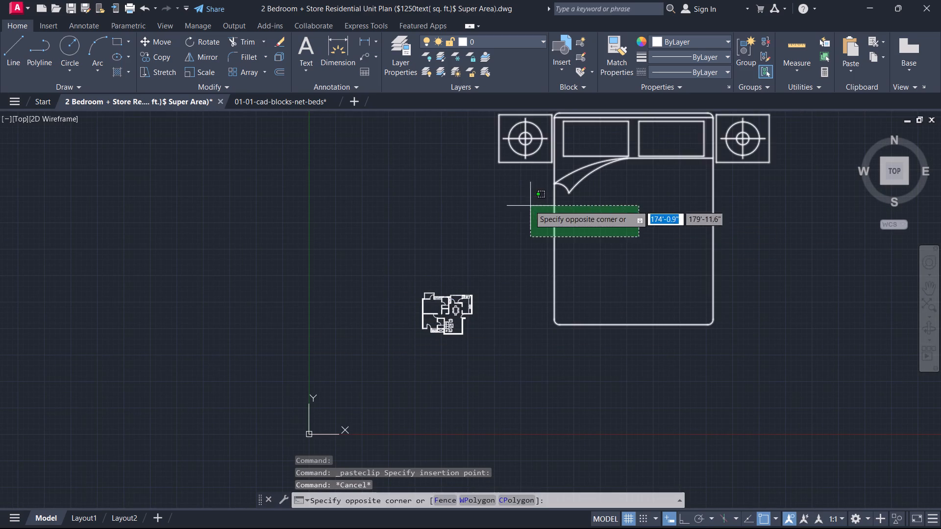
click(528, 205)
text(sc)
key(space)
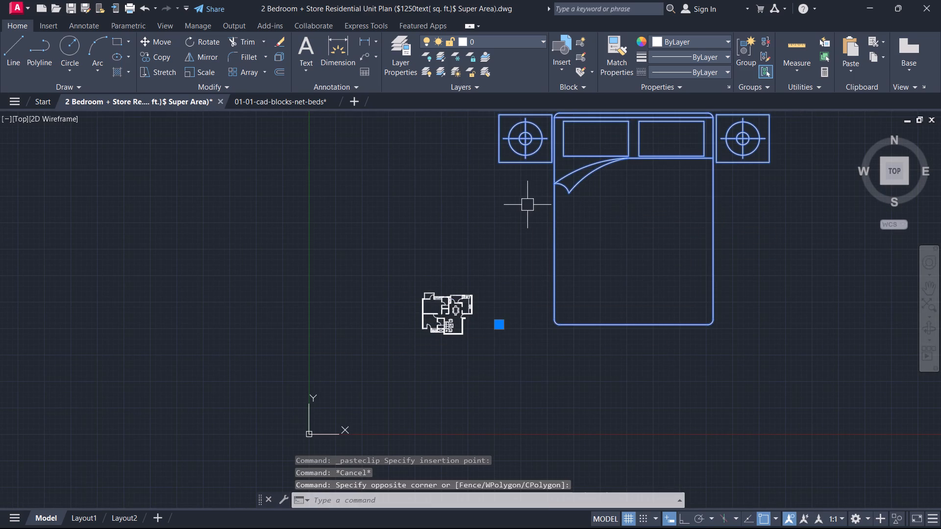
scroll(554, 298, up, 2)
click(556, 306)
scroll(556, 306, up, 1)
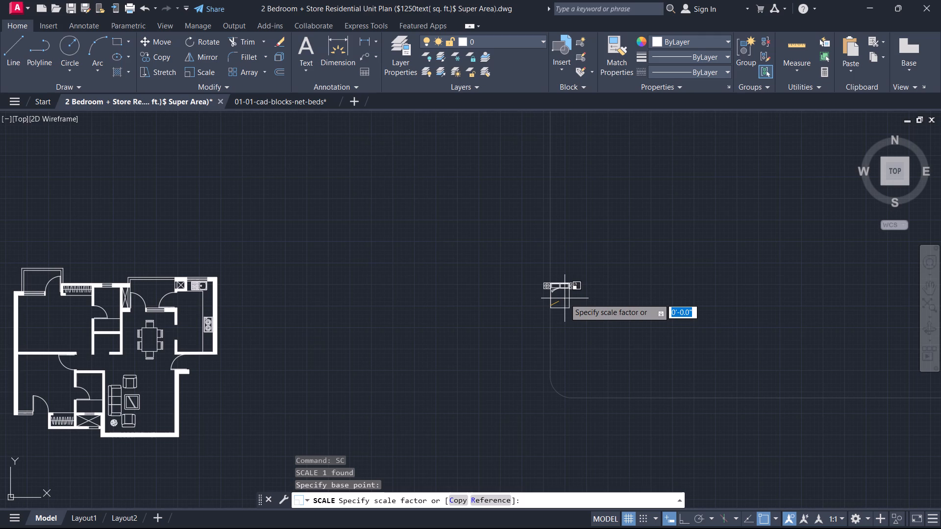
click(565, 298)
key(Escape)
Rotate the reduced bed 90° with Ortho on so that its headboard faces west.
drag(567, 321, 558, 314)
click(539, 282)
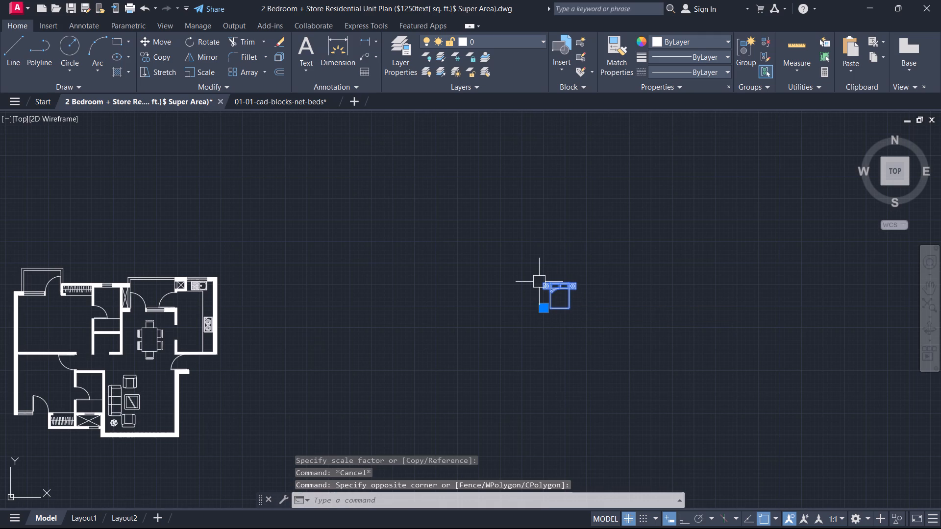
text(ro)
key(space)
click(534, 277)
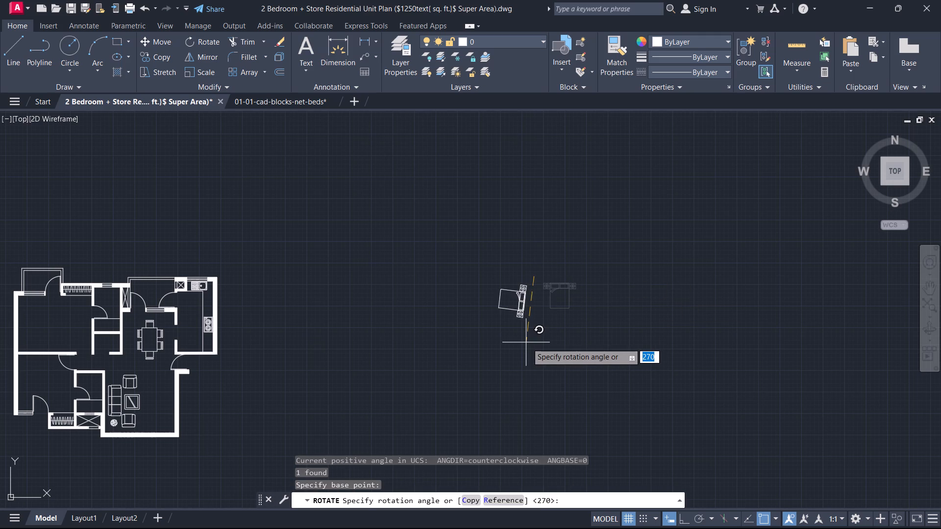
key(F8)
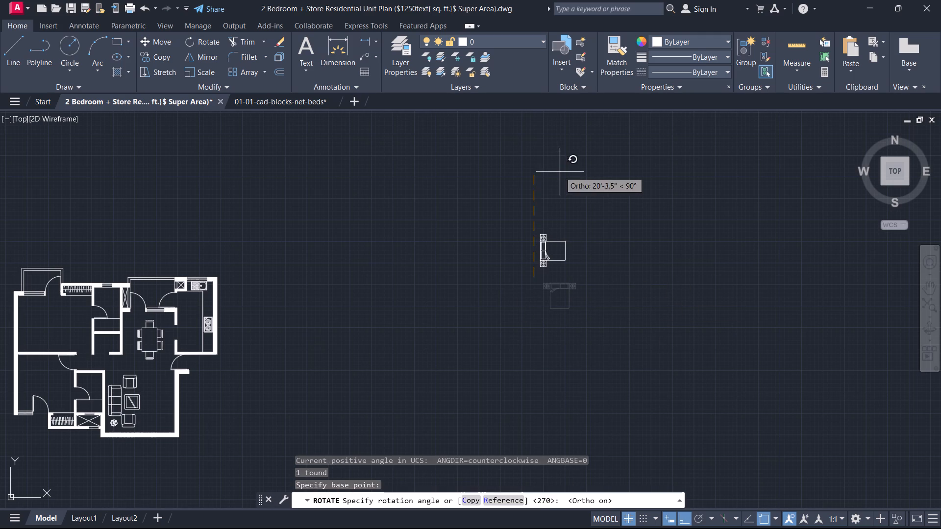
click(561, 172)
key(Escape)
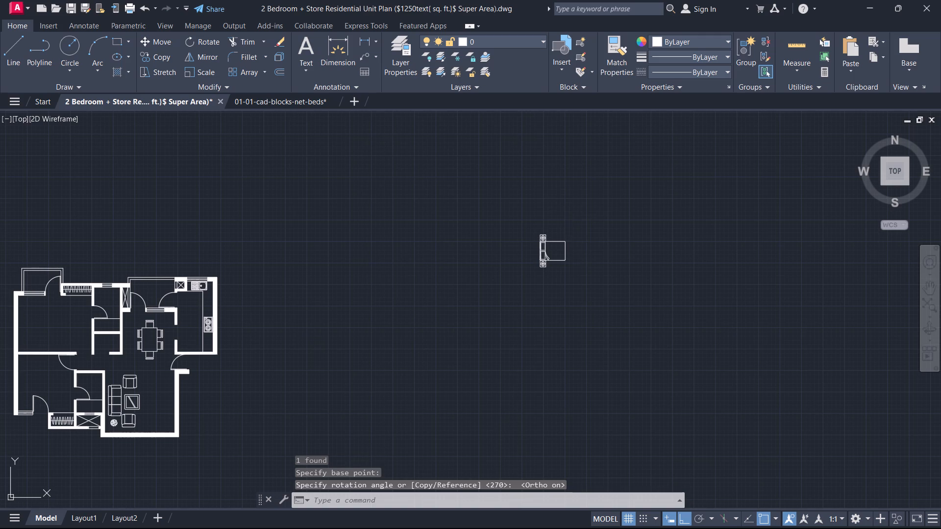
Copy the rotated bed by its headboard midpoint into the northwest bedroom, just off the west wall, with Ortho off.
click(568, 265)
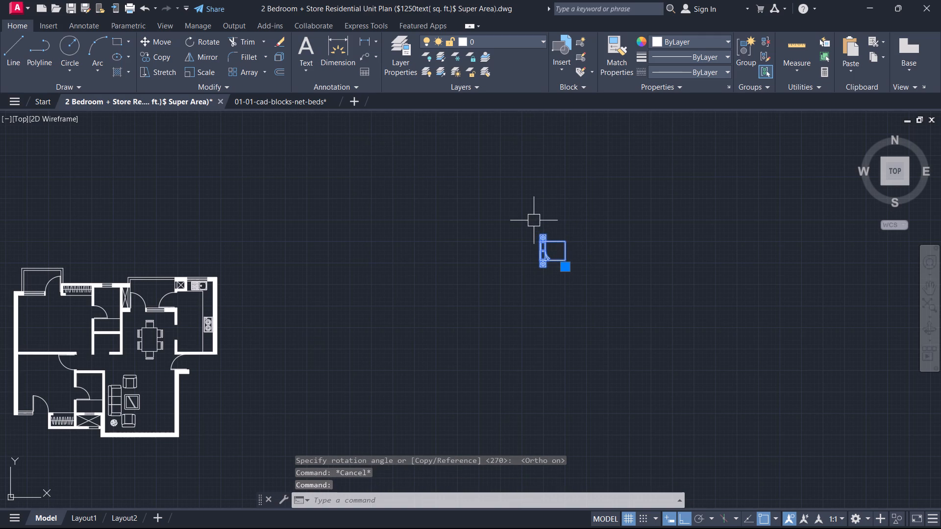
text(co)
key(space)
scroll(535, 243, up, 4)
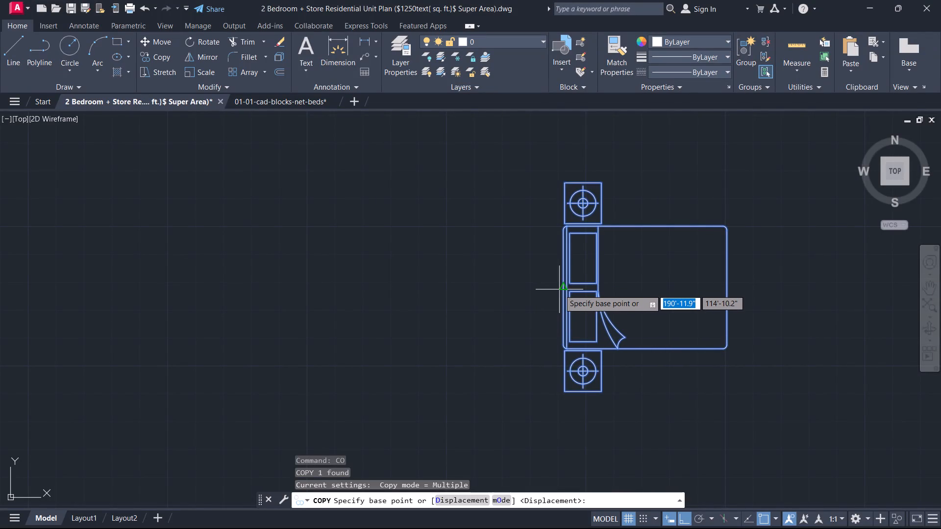
scroll(559, 289, up, 4)
click(564, 286)
scroll(500, 283, down, 7)
scroll(368, 291, down, 4)
middle_drag(570, 277, 709, 272)
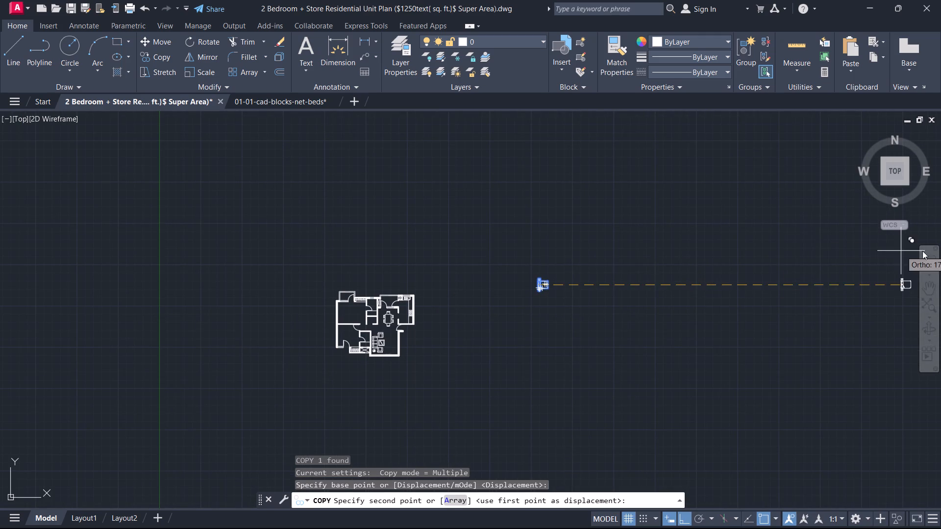
middle_drag(497, 283, 805, 263)
scroll(649, 315, up, 3)
scroll(486, 249, up, 1)
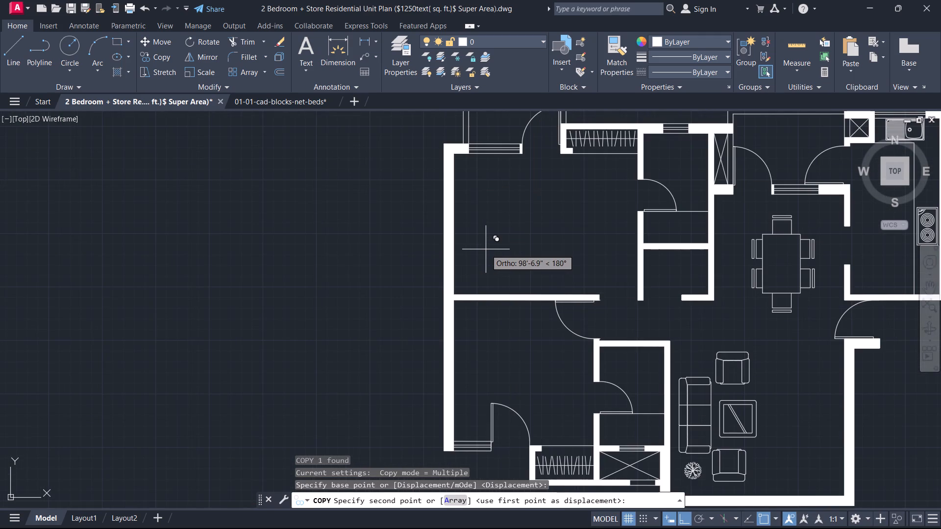
key(F8)
scroll(478, 261, up, 2)
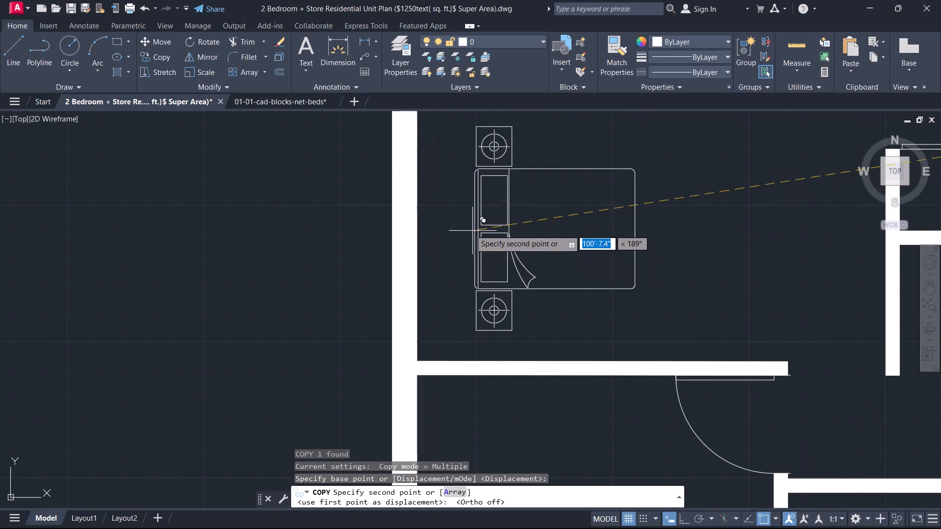
scroll(458, 218, up, 1)
scroll(458, 218, down, 2)
middle_drag(458, 218, 462, 289)
scroll(462, 289, up, 1)
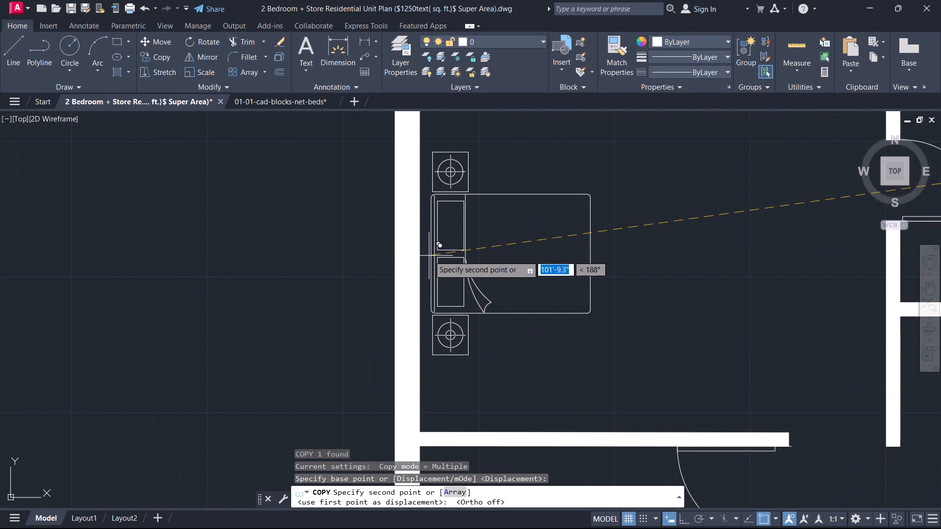
click(429, 256)
key(Escape)
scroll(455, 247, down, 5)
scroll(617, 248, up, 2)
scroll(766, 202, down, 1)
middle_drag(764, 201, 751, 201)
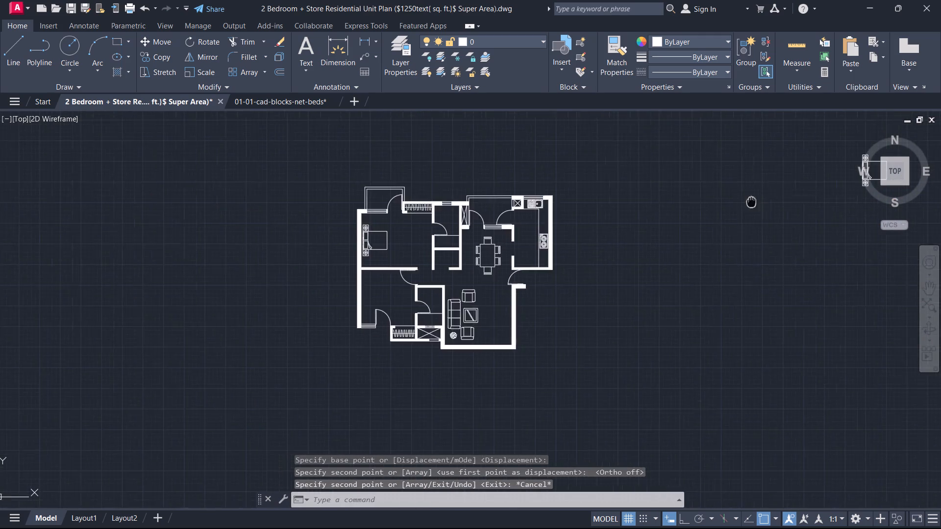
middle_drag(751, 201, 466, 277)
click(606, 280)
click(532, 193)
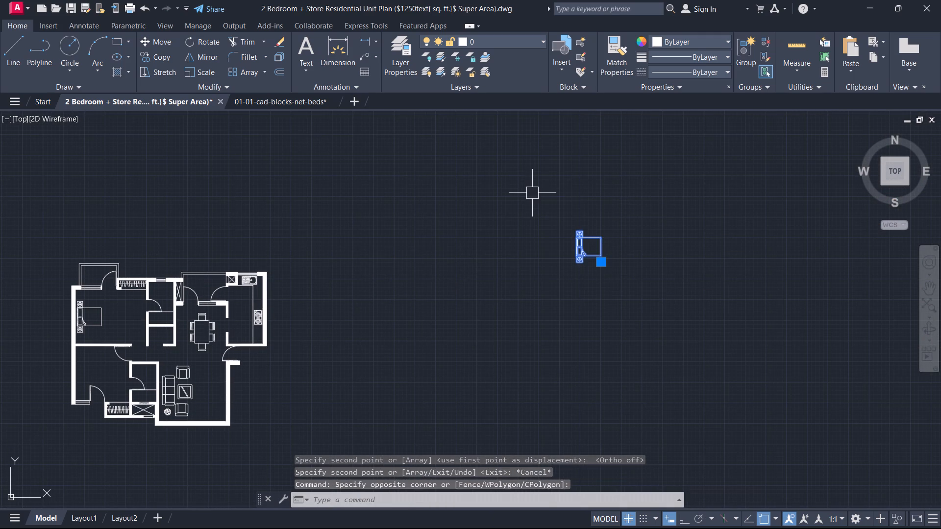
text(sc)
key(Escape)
Copy the source bed east of the plan into the southwest bedroom, with its headboard just off the west wall.
drag(615, 281, 597, 266)
click(557, 211)
key(c)
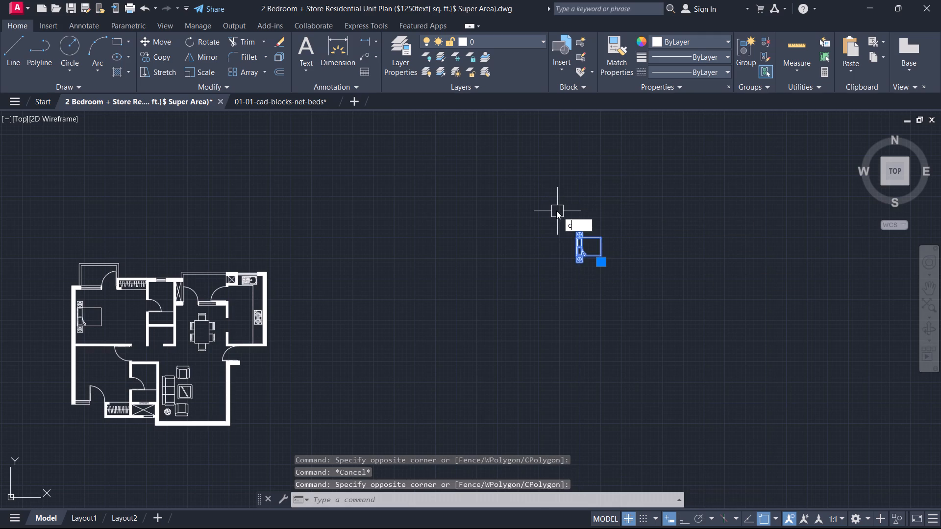
key(o)
key(space)
scroll(560, 246, up, 5)
scroll(592, 208, up, 1)
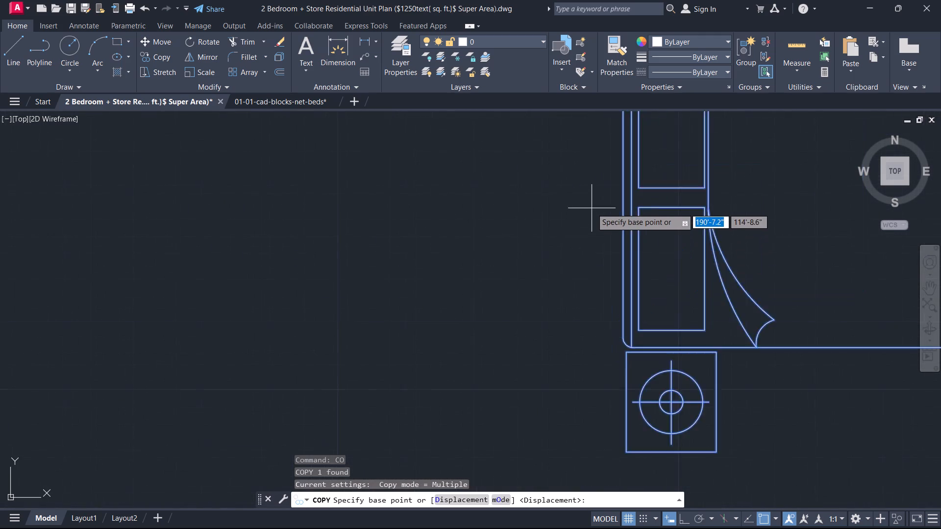
scroll(592, 208, up, 1)
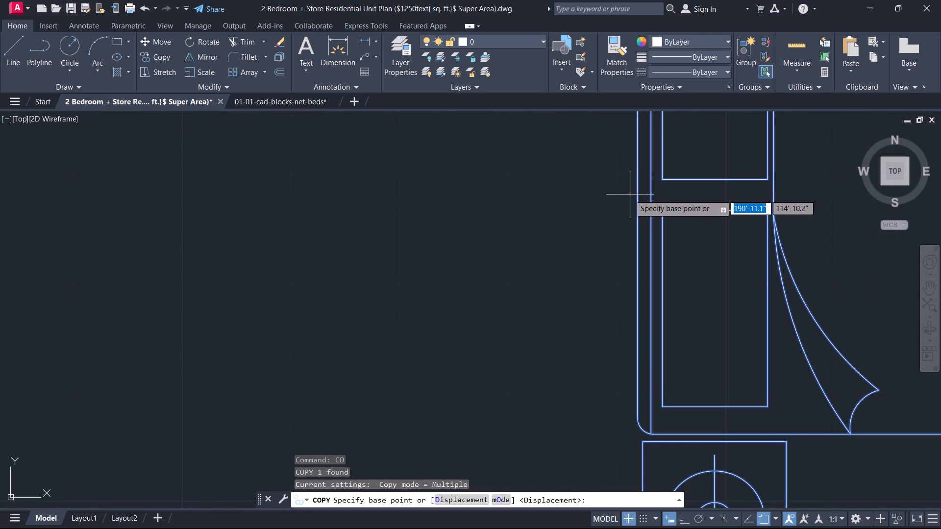
click(630, 194)
scroll(619, 200, down, 6)
scroll(511, 263, down, 2)
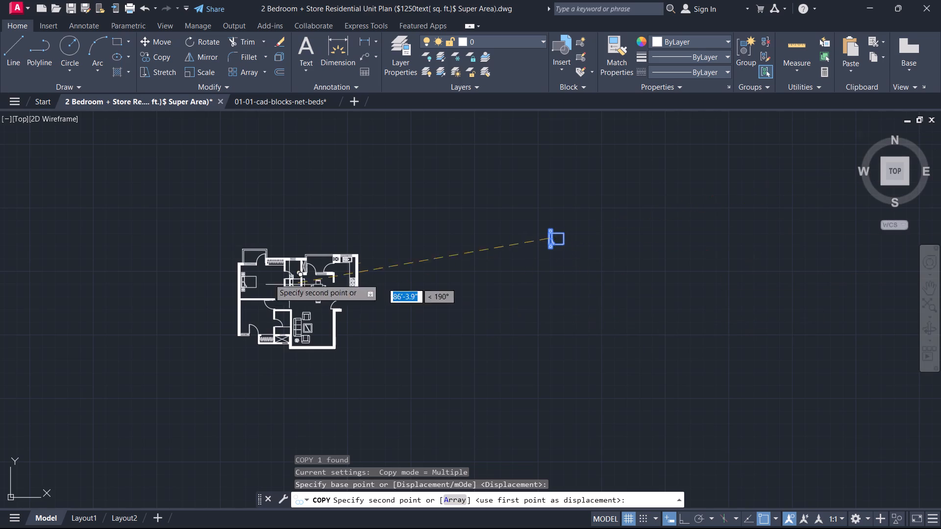
scroll(243, 313, up, 4)
middle_drag(236, 316, 408, 310)
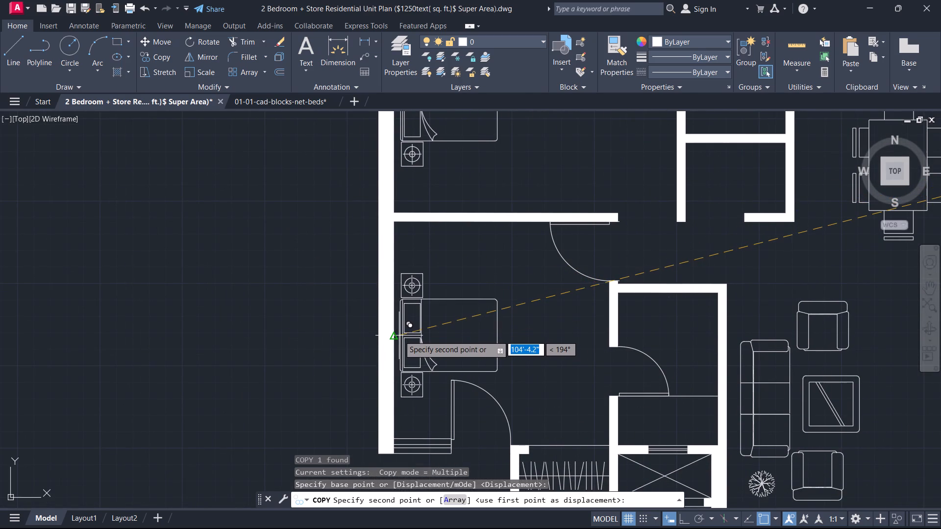
scroll(399, 336, up, 4)
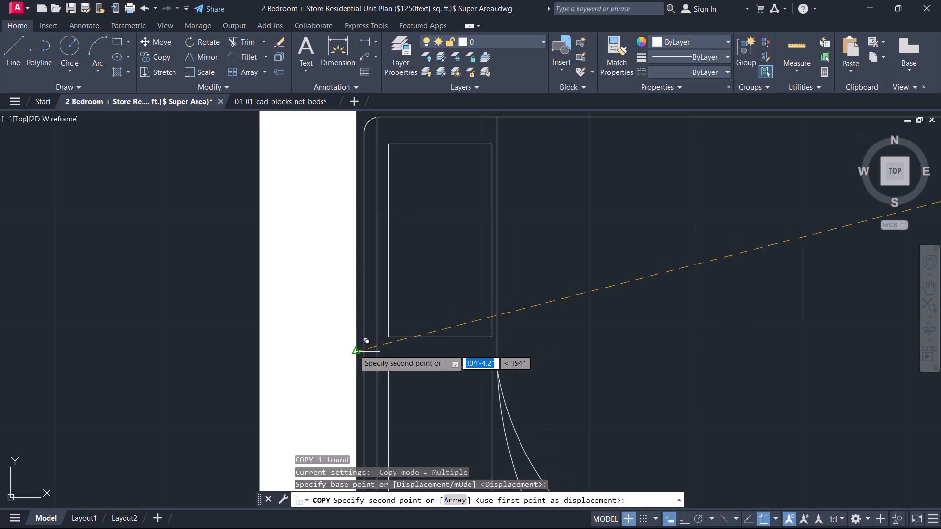
click(370, 353)
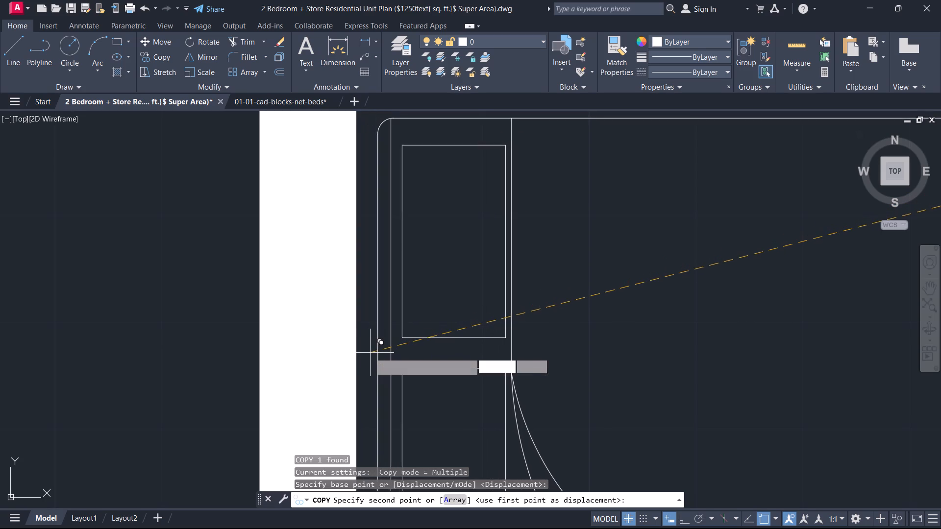
scroll(381, 346, down, 5)
scroll(394, 337, up, 1)
key(Escape)
Flip the southwest bedroom's exterior door to swing outward and hinge on its east side.
click(393, 347)
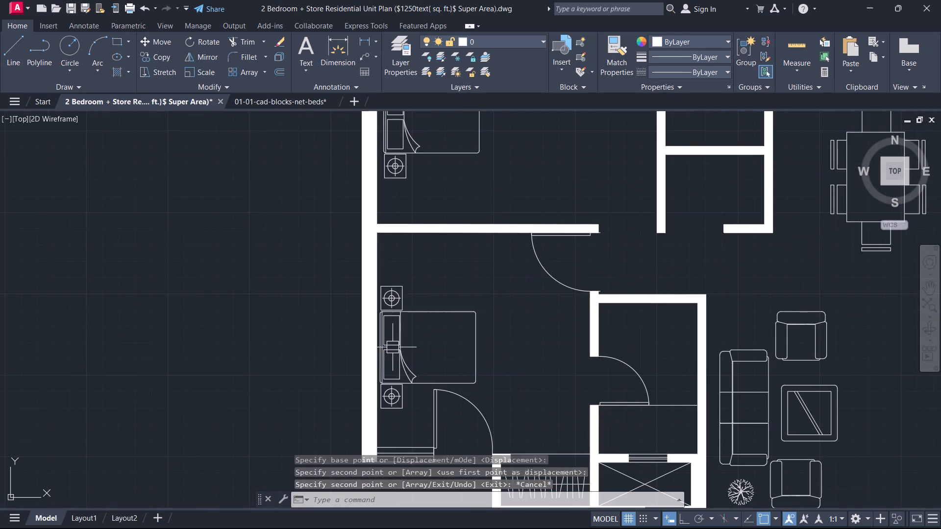
scroll(377, 329, up, 2)
scroll(384, 345, down, 3)
scroll(392, 348, up, 2)
middle_drag(392, 348, 426, 294)
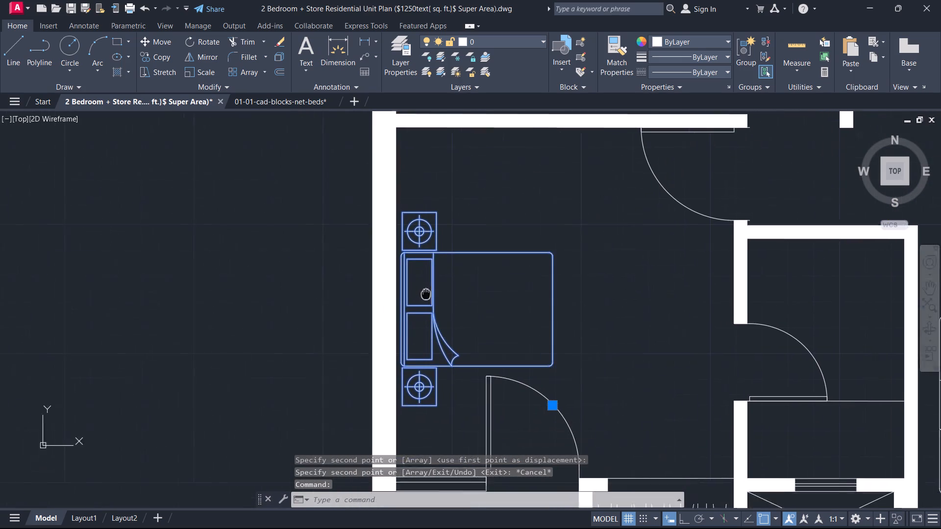
middle_drag(426, 294, 446, 272)
scroll(456, 301, up, 2)
scroll(438, 294, down, 3)
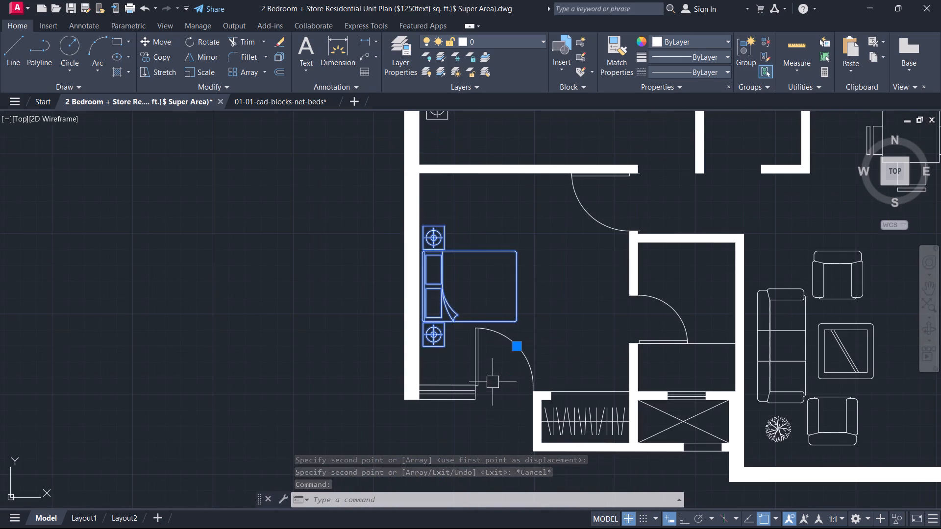
click(480, 366)
click(500, 393)
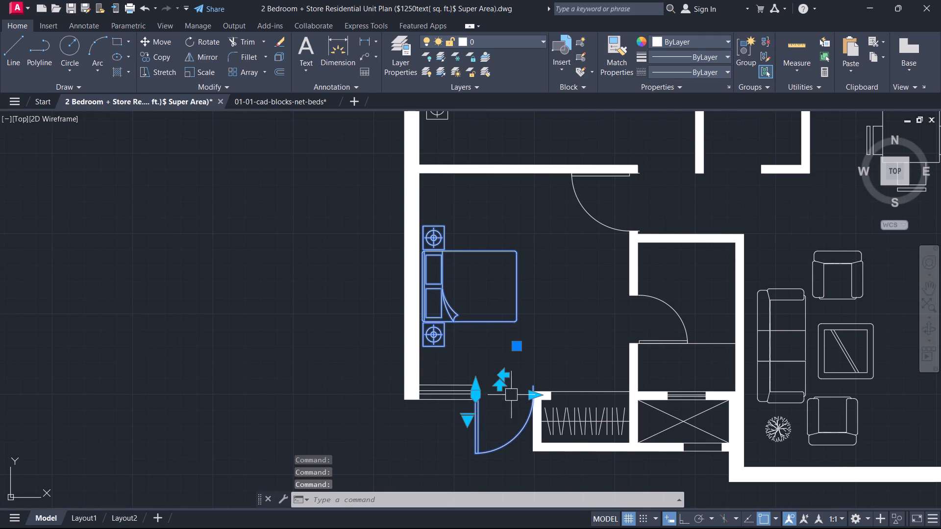
click(503, 375)
click(447, 306)
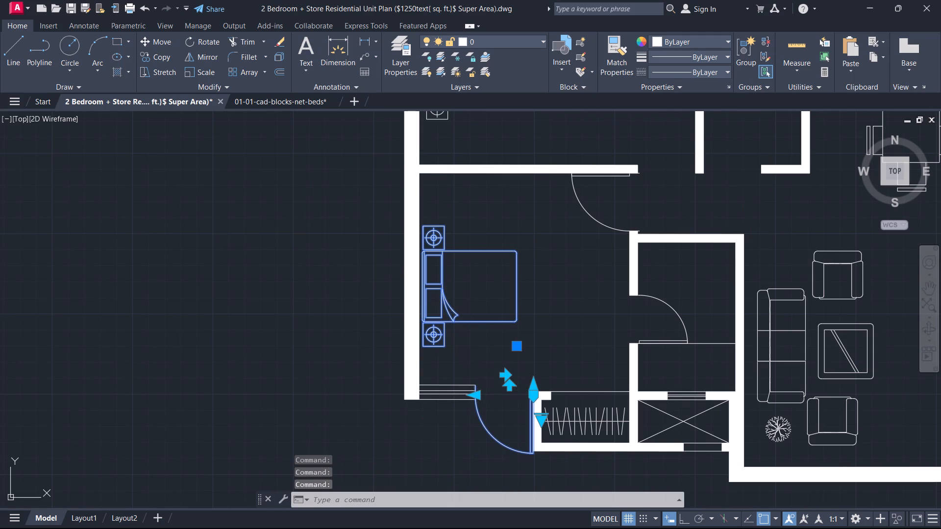
key(Escape)
Scale up the southwest bedroom's bed freehand by a factor of about 1.4 from the west wall's inner face.
click(446, 305)
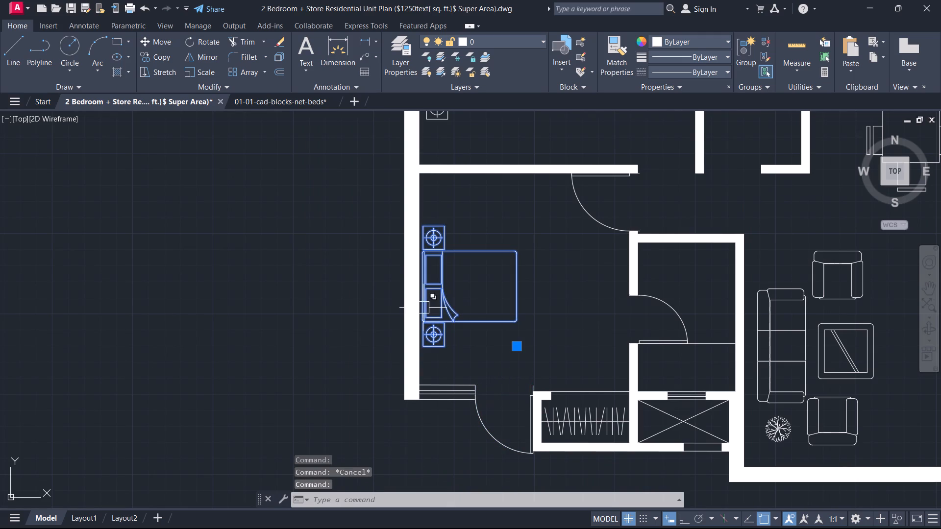
text(sc)
key(space)
scroll(421, 309, up, 2)
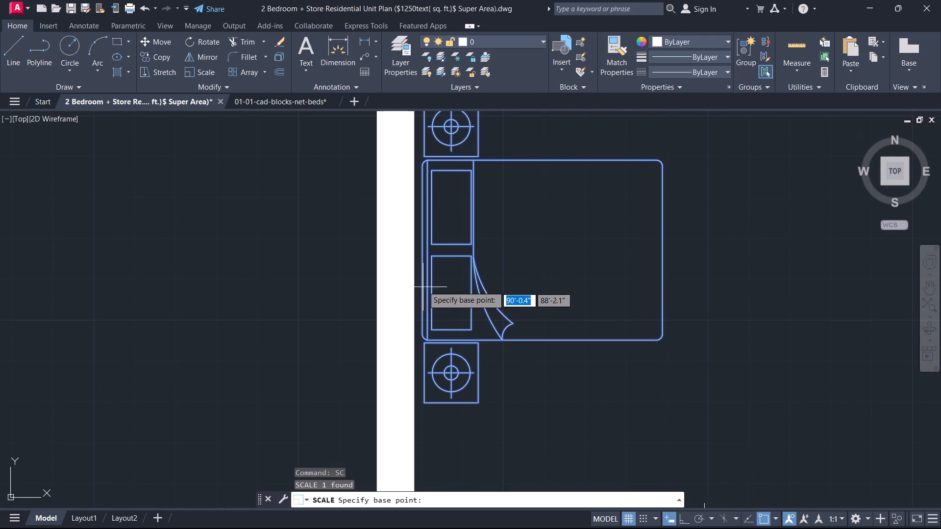
click(416, 255)
scroll(461, 243, down, 2)
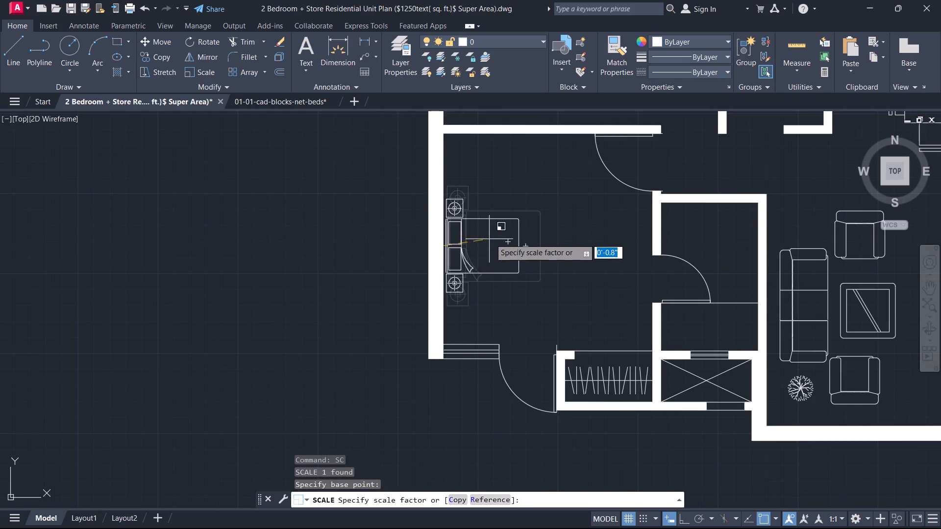
click(528, 231)
scroll(505, 240, down, 2)
key(Escape)
Scale up the northwest bedroom's bed freehand by a factor of about 1.5 from the west wall's inner face.
middle_drag(499, 200, 515, 309)
scroll(504, 268, up, 1)
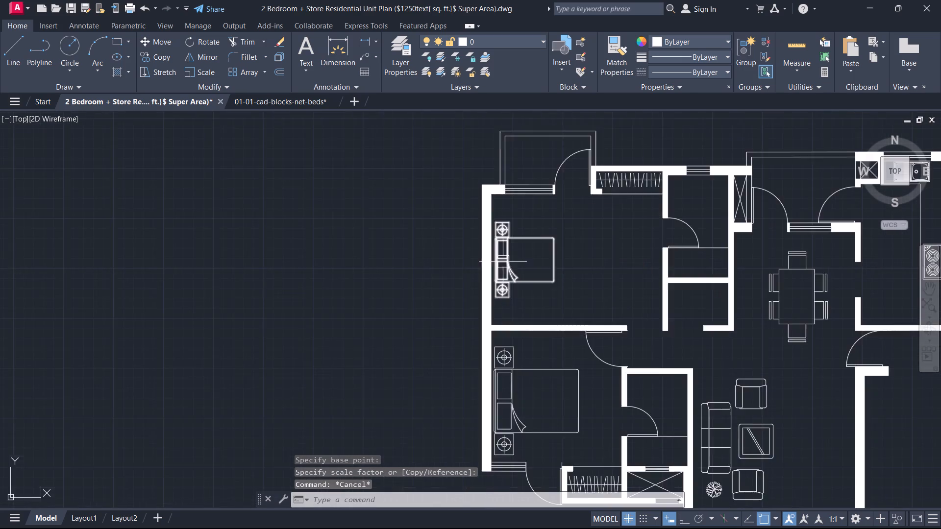
scroll(503, 262, up, 2)
click(502, 259)
scroll(471, 261, up, 2)
key(space)
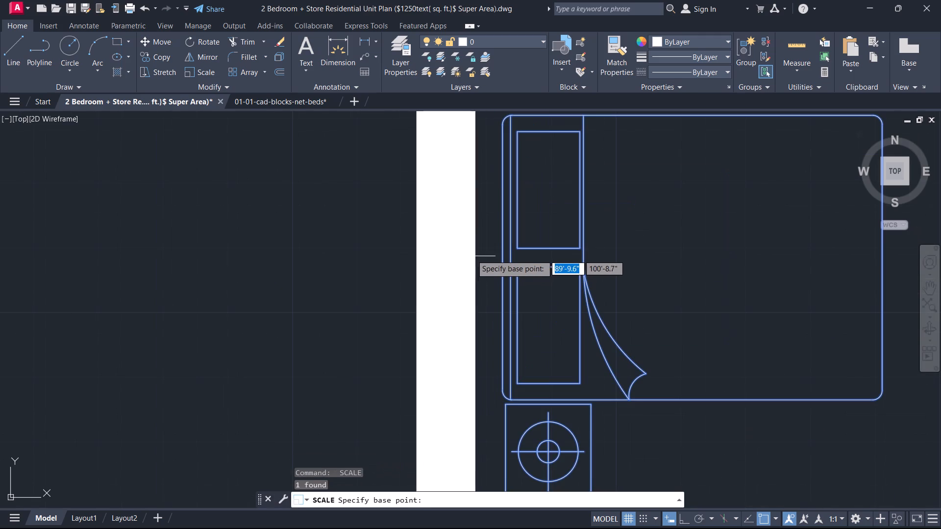
click(470, 253)
scroll(514, 249, down, 2)
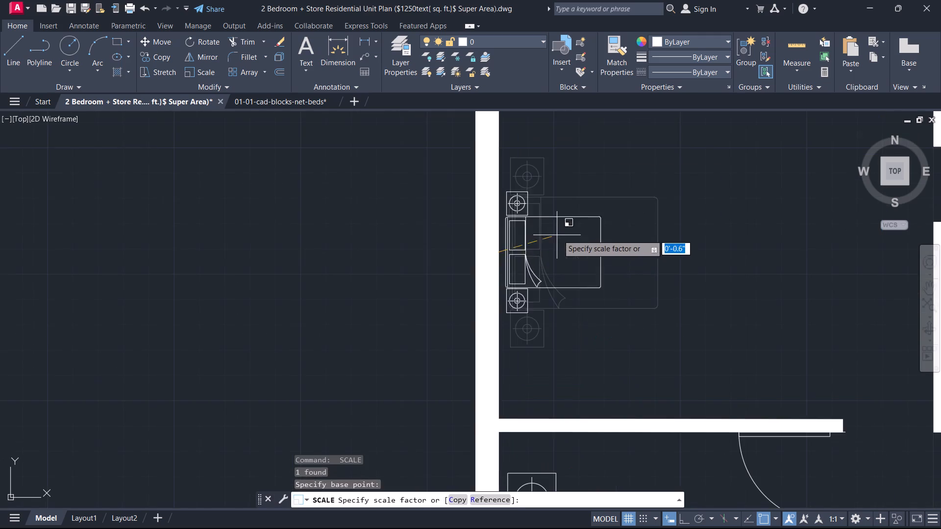
scroll(608, 225, down, 1)
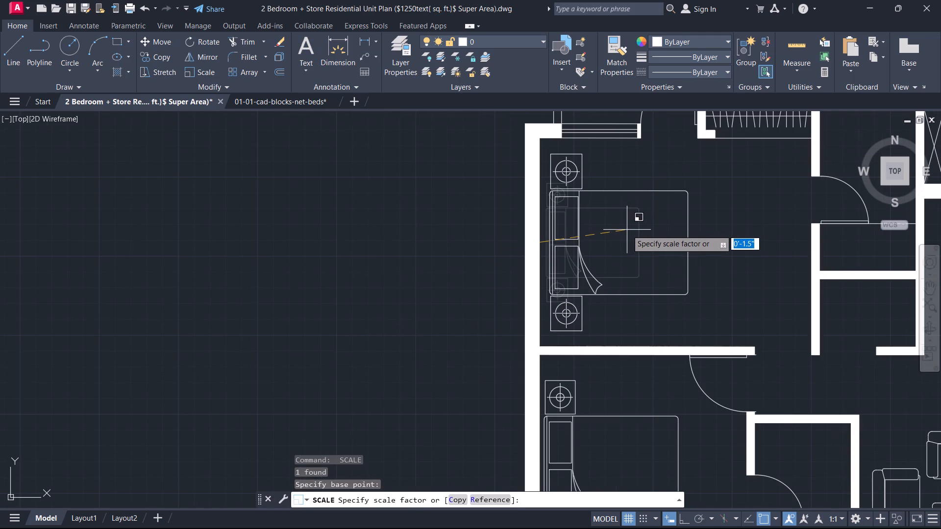
click(625, 230)
key(Escape)
scroll(625, 230, down, 3)
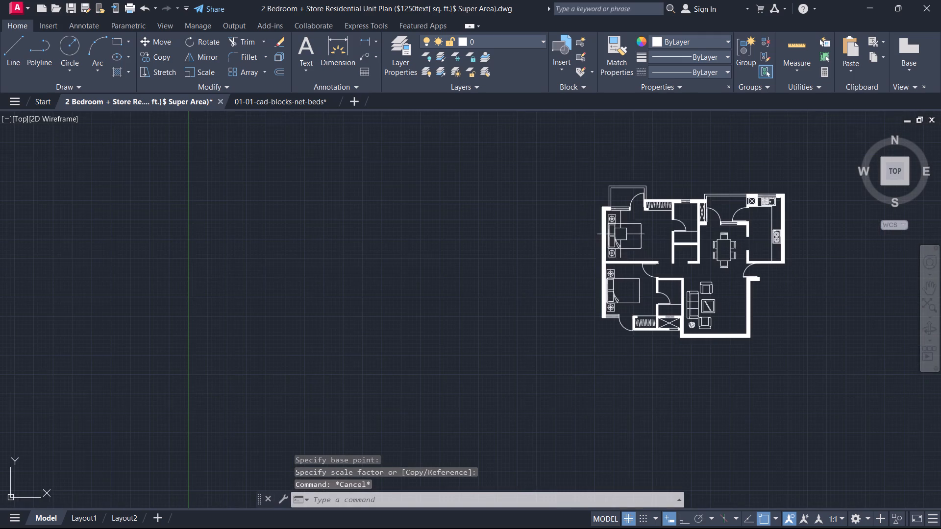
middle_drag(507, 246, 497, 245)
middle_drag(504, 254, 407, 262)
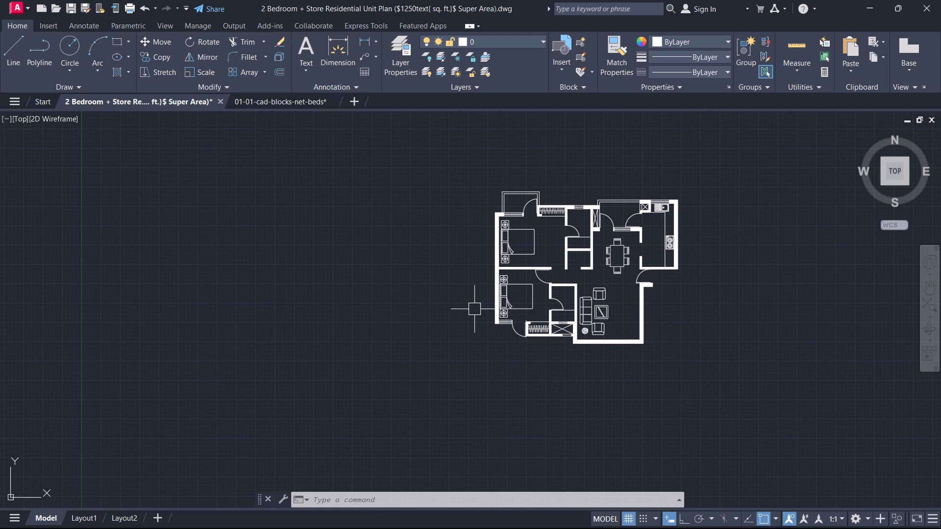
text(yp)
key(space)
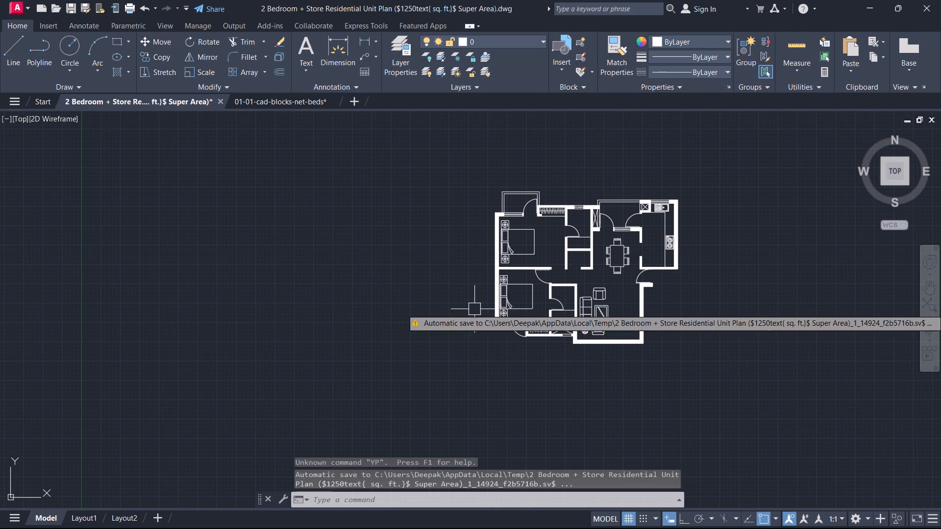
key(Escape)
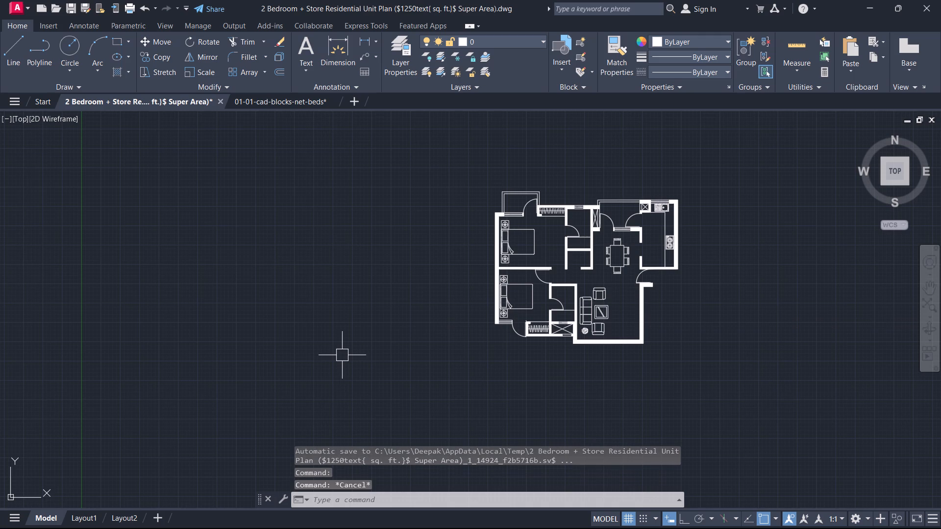
Insert the Toilet - Imperial block from the Architectural tool palette into empty space west of the plan.
text(tp)
key(space)
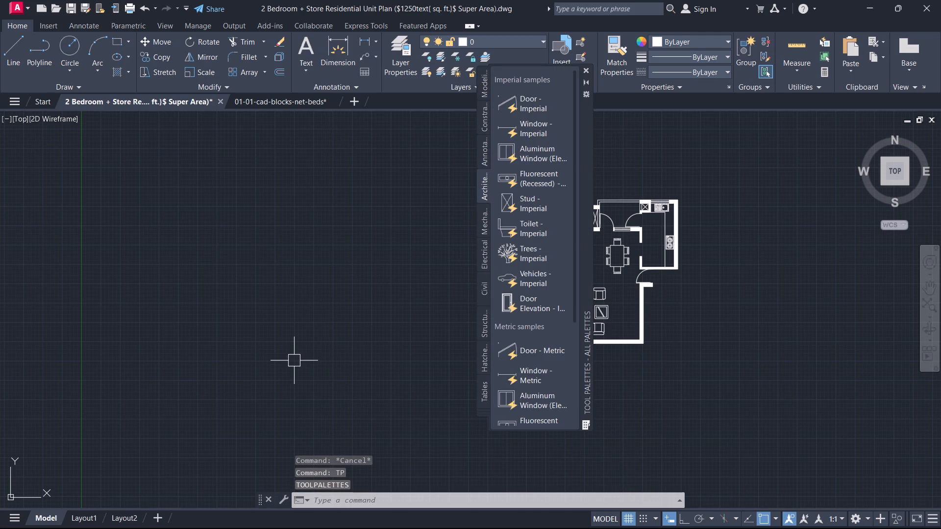
click(550, 220)
click(322, 224)
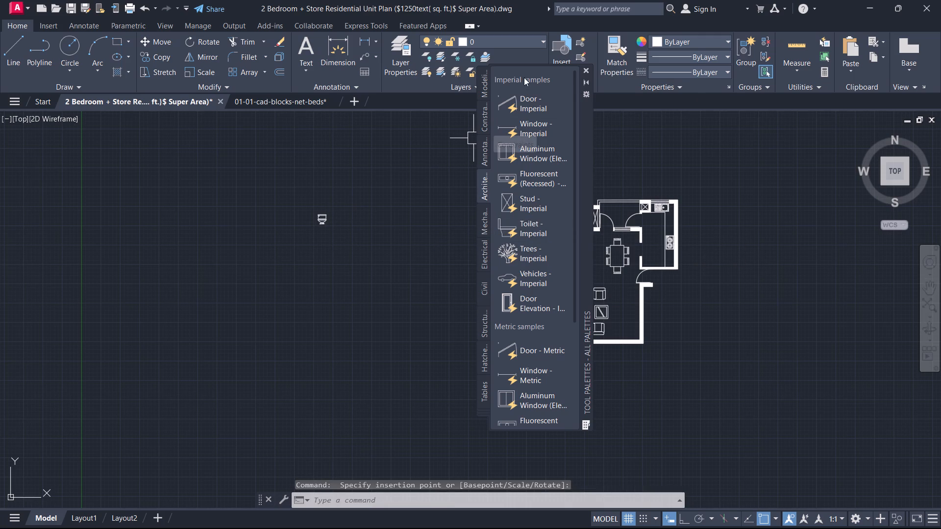
click(588, 73)
Change the inserted toilet block's view to Round (Plan).
scroll(435, 202, up, 2)
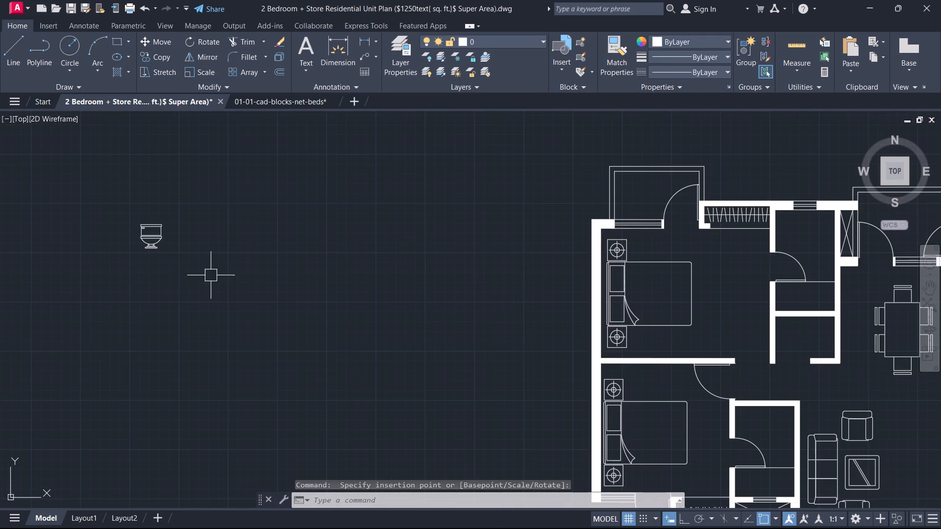
middle_drag(128, 277, 330, 303)
drag(384, 279, 380, 277)
click(320, 230)
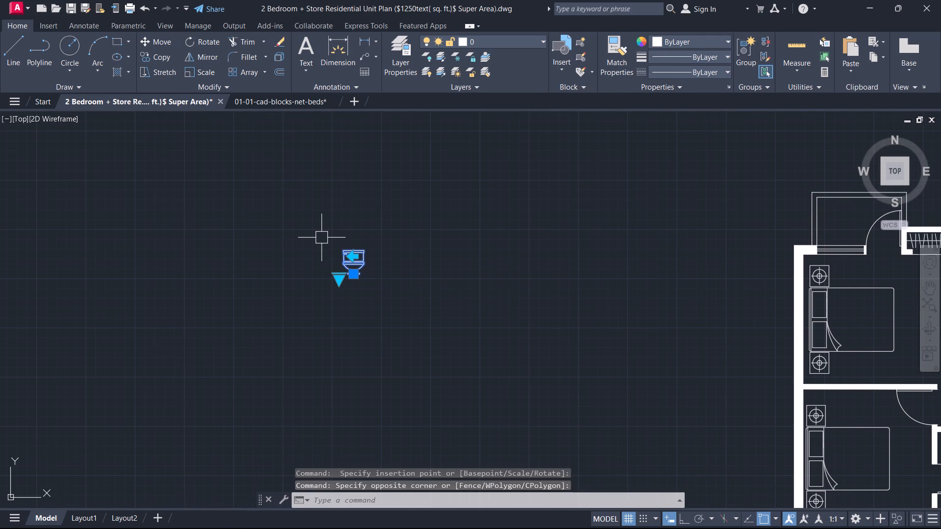
click(342, 280)
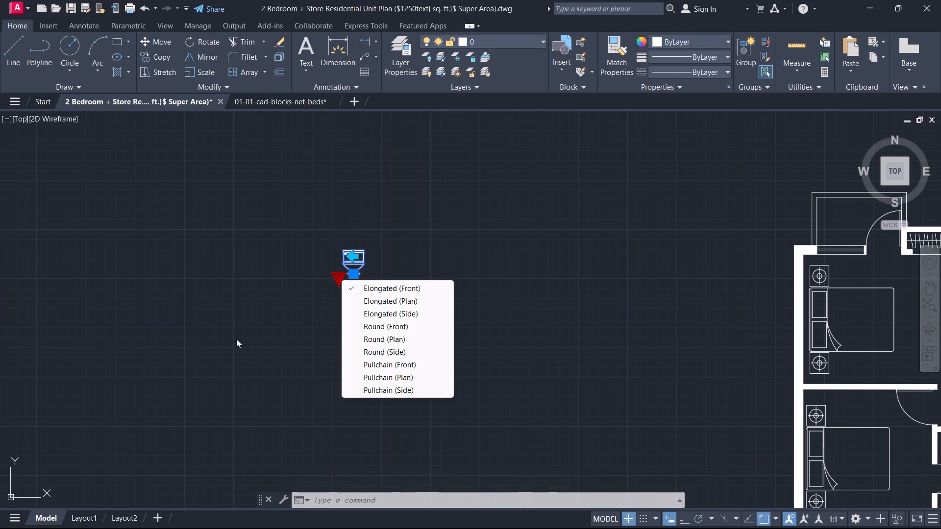
click(399, 338)
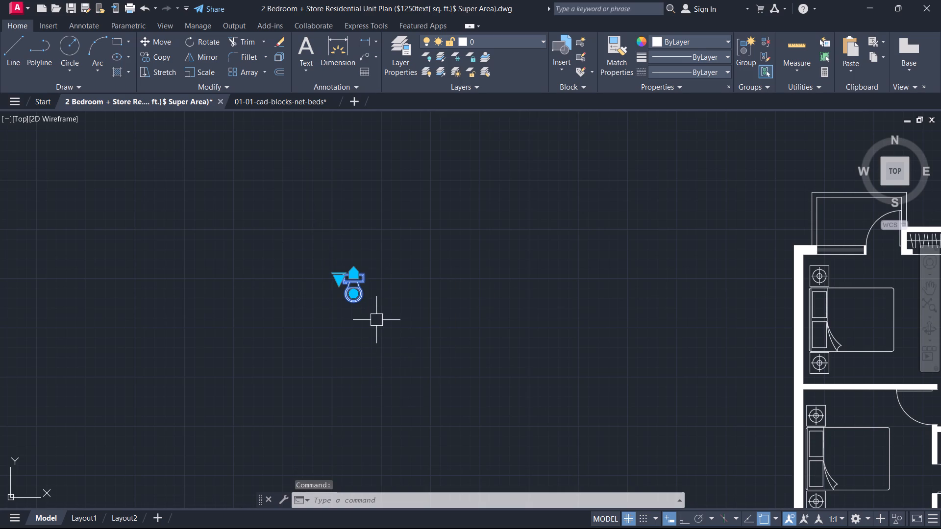
key(Escape)
key(Escape)
Copy the round plan toilet eastward to empty space closer to the floor plan.
drag(371, 306, 350, 298)
click(299, 274)
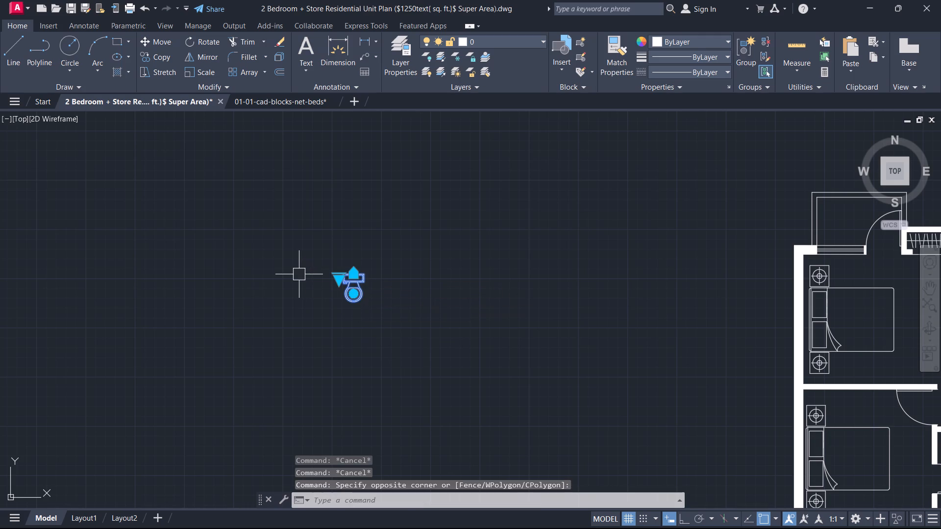
text(co)
key(space)
drag(300, 273, 305, 273)
middle_drag(696, 253, 695, 256)
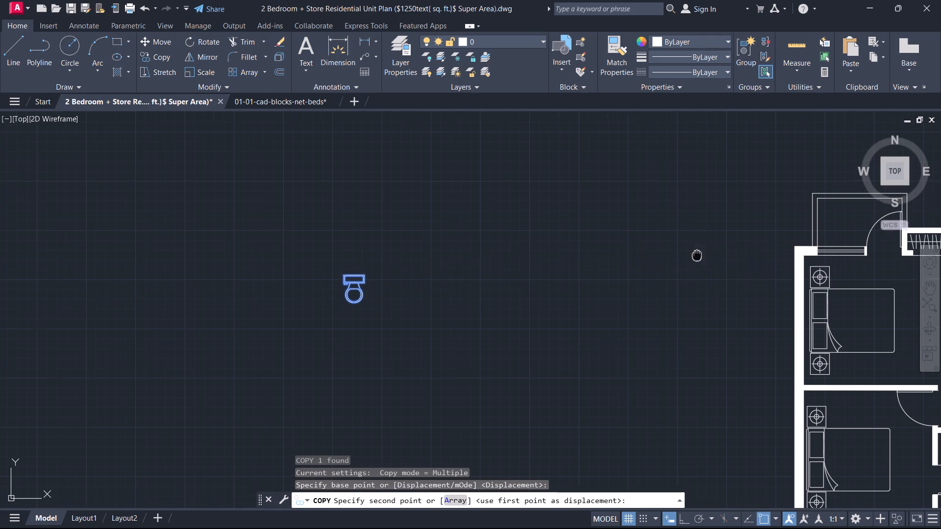
middle_drag(695, 256, 622, 279)
scroll(622, 279, up, 1)
right_click(622, 279)
click(488, 260)
key(Escape)
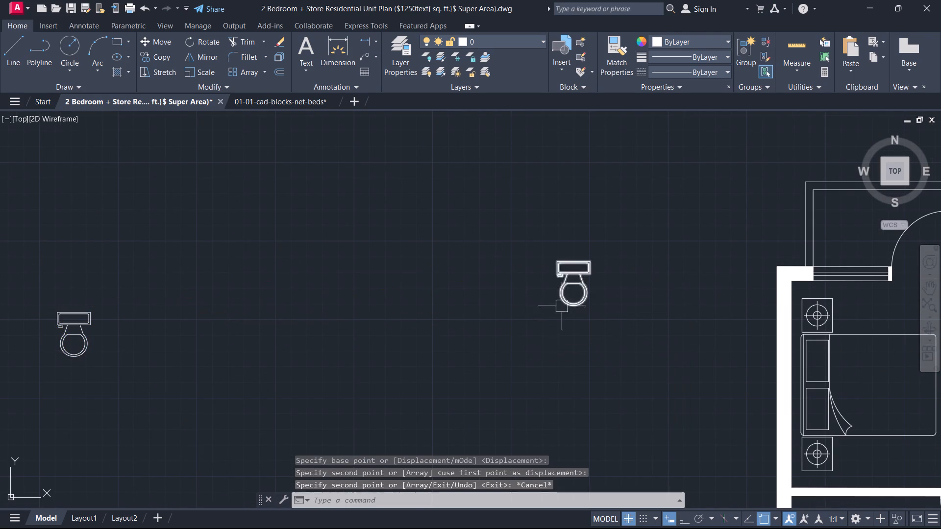
Copy the nearer toilet by its tank's back midpoint to the north wall at the window of the northern bathroom.
drag(619, 333, 576, 294)
click(525, 217)
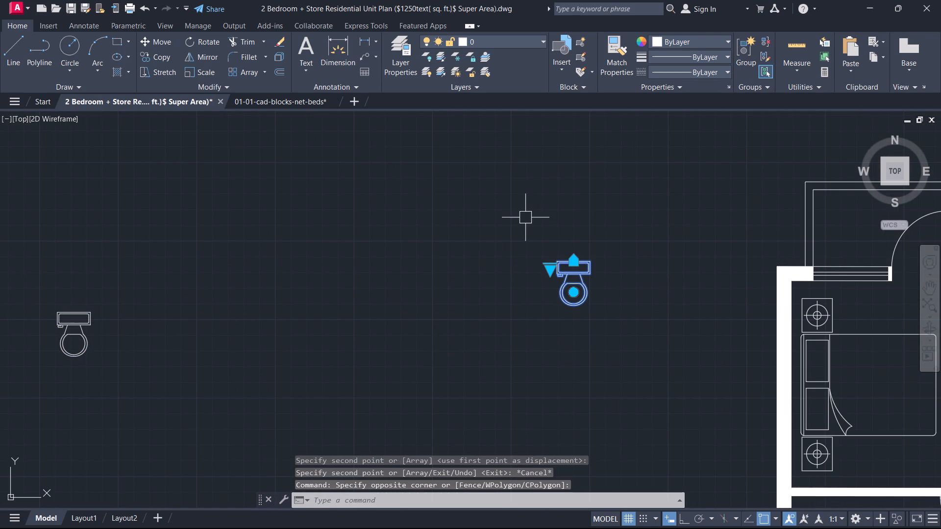
key(c)
key(o)
key(space)
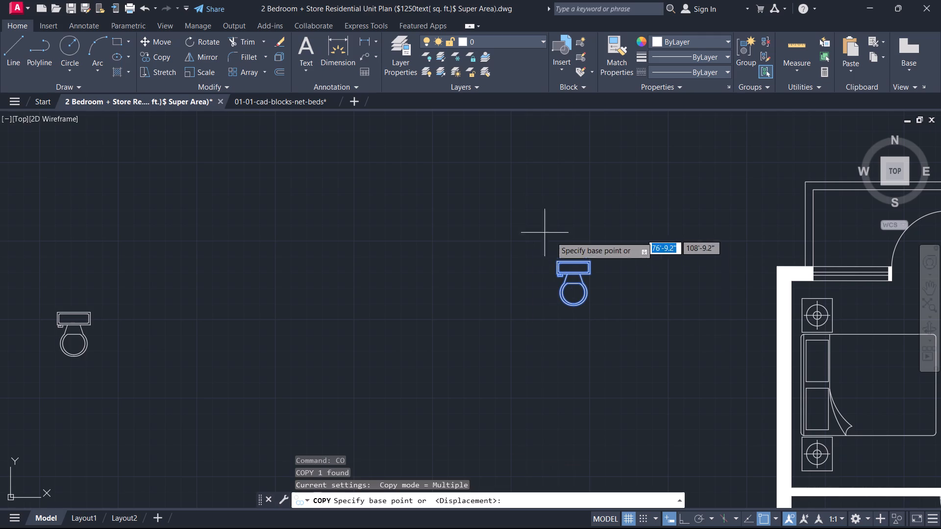
scroll(576, 249, up, 3)
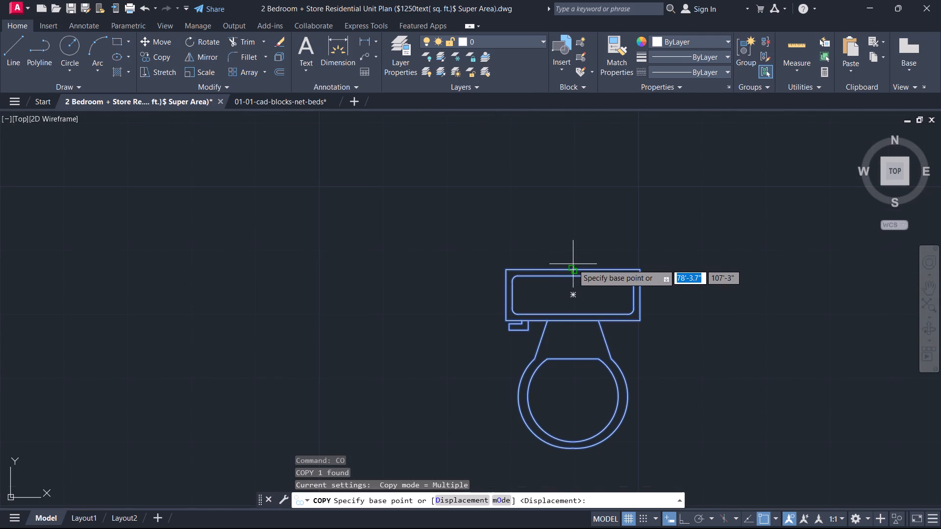
click(573, 264)
scroll(577, 273, down, 4)
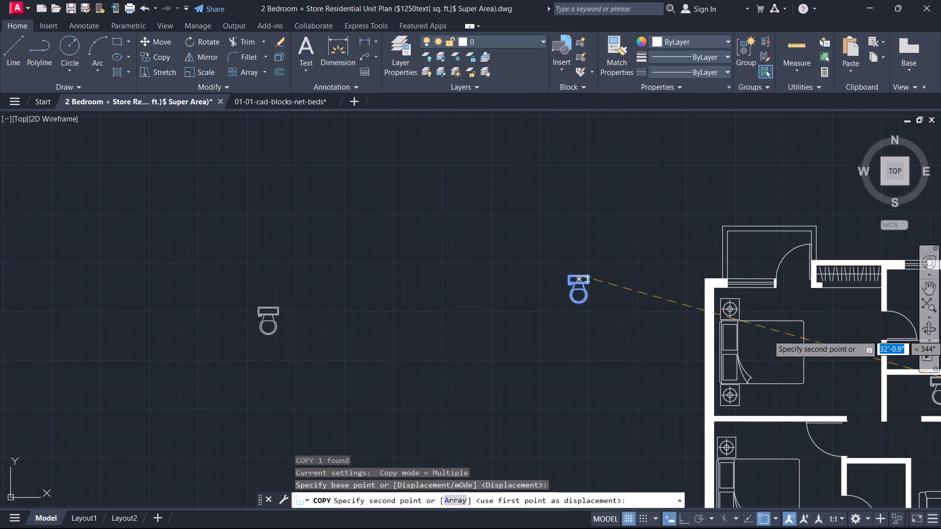
middle_drag(718, 363, 309, 310)
scroll(321, 298, up, 1)
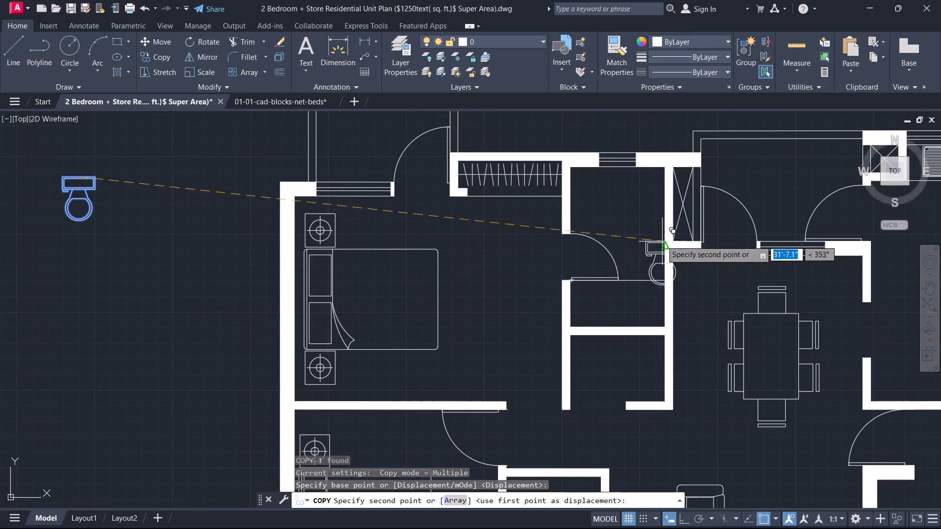
middle_drag(628, 218, 635, 314)
scroll(607, 276, up, 1)
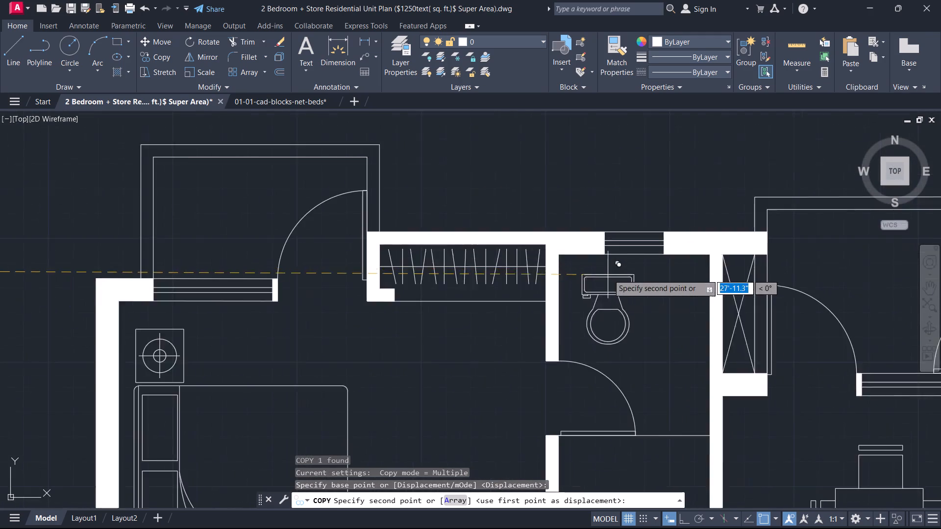
scroll(608, 274, up, 2)
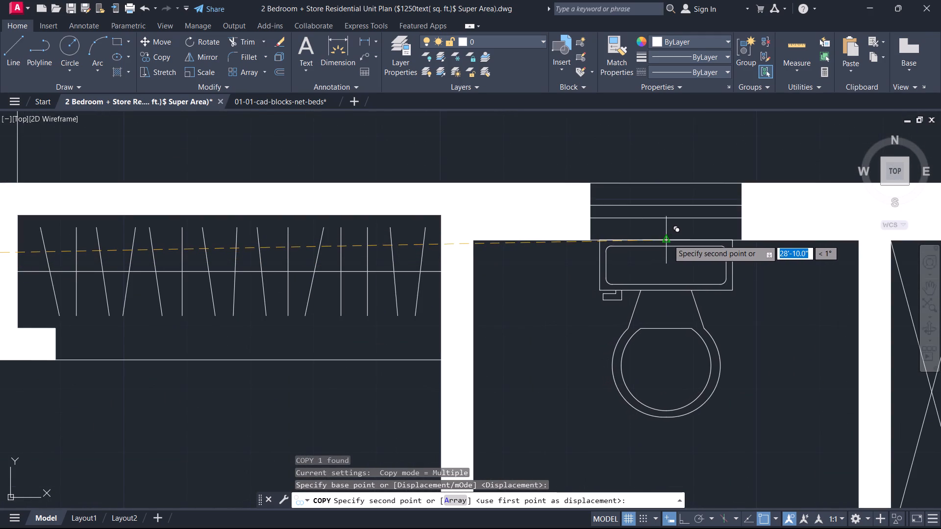
click(669, 239)
key(Escape)
Move the northern bathroom's toilet about 2.2 inches south, leaving a small gap from the north wall.
drag(663, 265, 658, 263)
click(582, 262)
key(m)
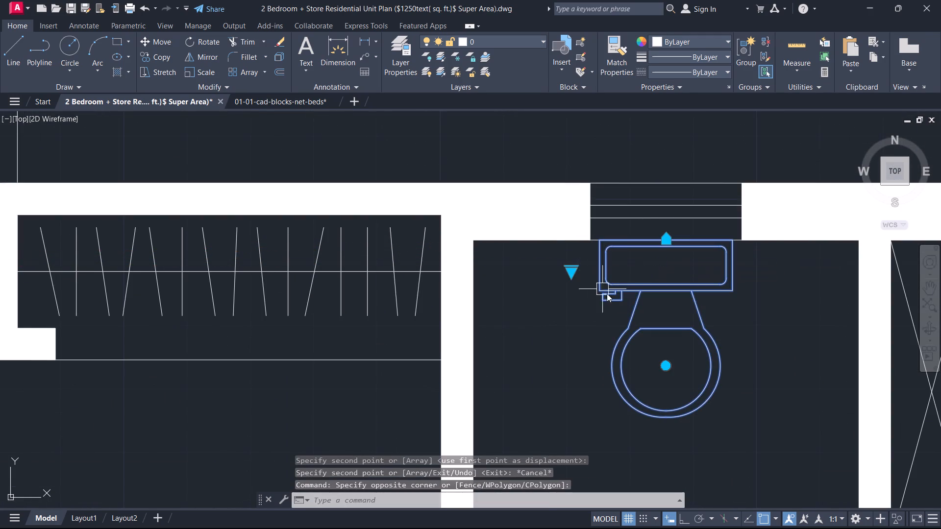
key(space)
scroll(661, 276, up, 2)
click(660, 264)
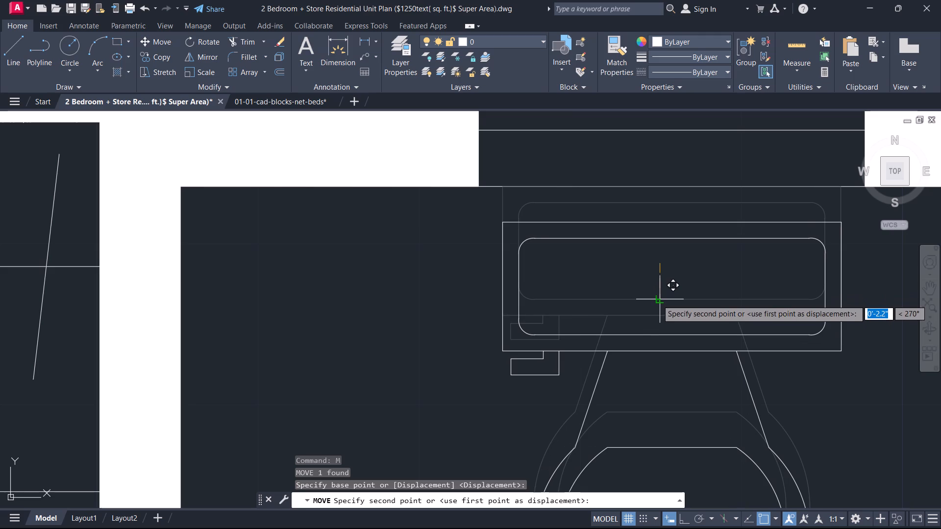
click(657, 300)
scroll(652, 285, down, 4)
middle_drag(604, 305, 587, 200)
scroll(546, 262, down, 3)
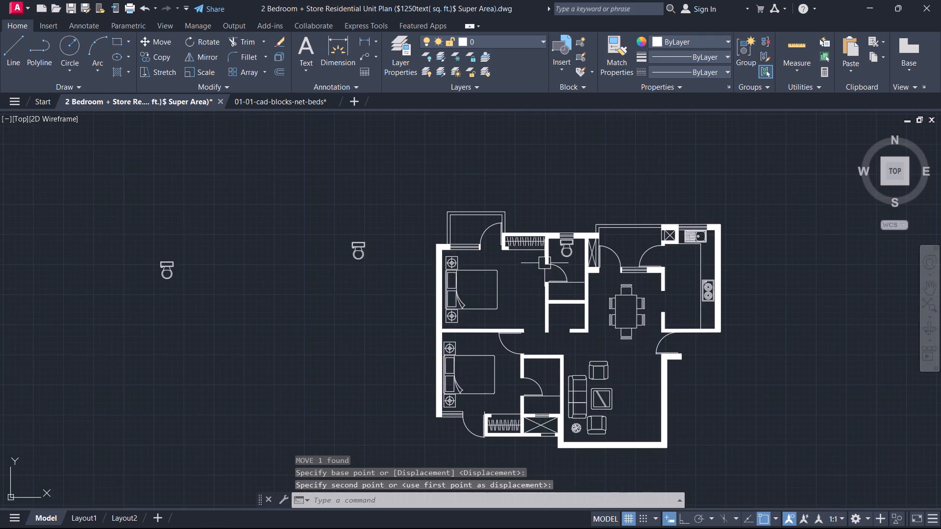
Rotate the spare toilet nearest the floor plan to 270° so its tank faces east.
middle_drag(439, 264, 598, 263)
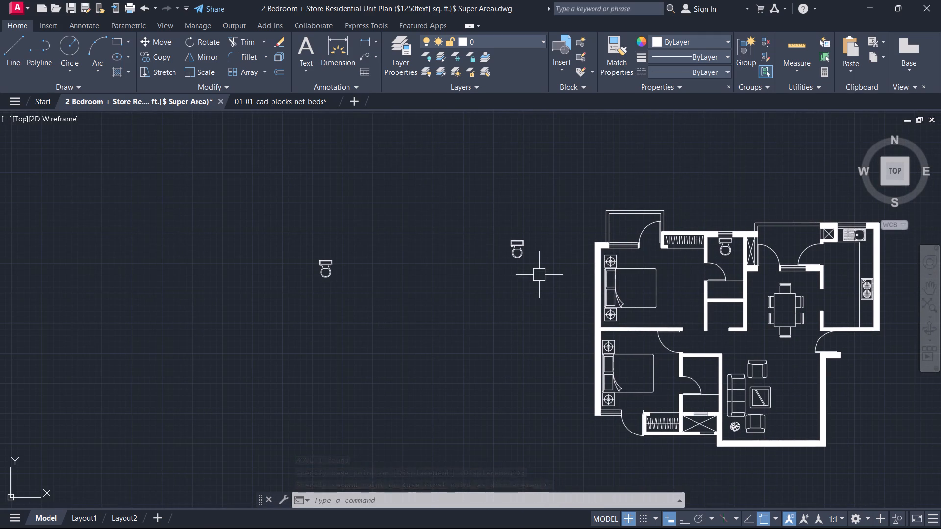
drag(539, 275, 535, 271)
click(489, 209)
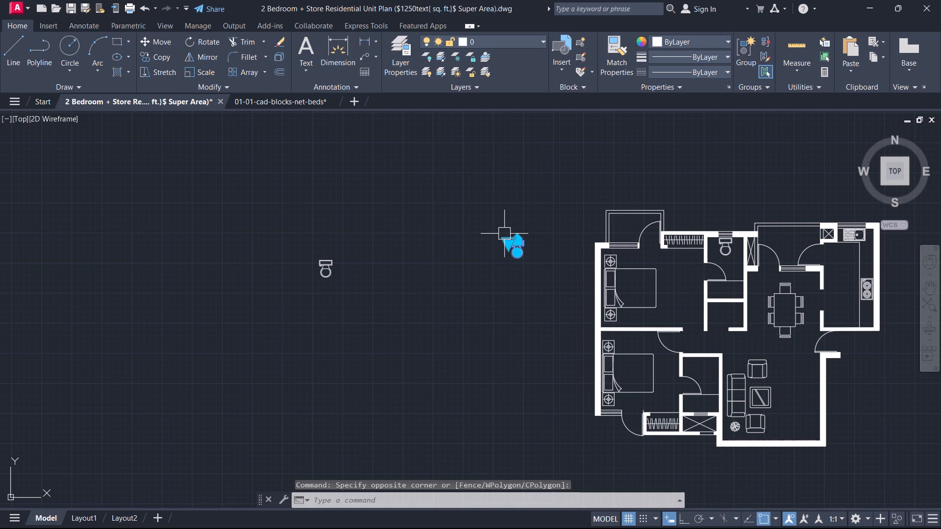
key(r)
key(o)
key(space)
scroll(541, 274, up, 5)
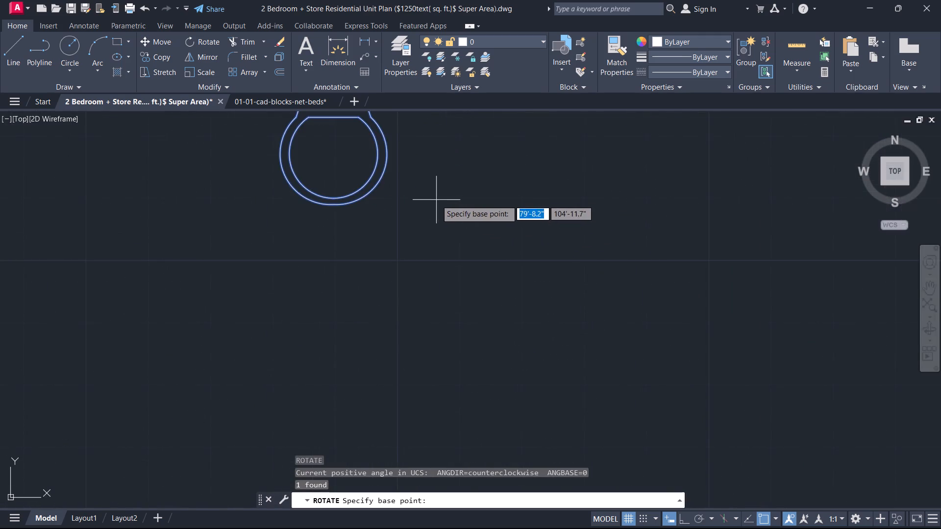
scroll(436, 200, down, 2)
middle_drag(443, 204, 456, 236)
middle_drag(473, 289, 492, 358)
click(424, 205)
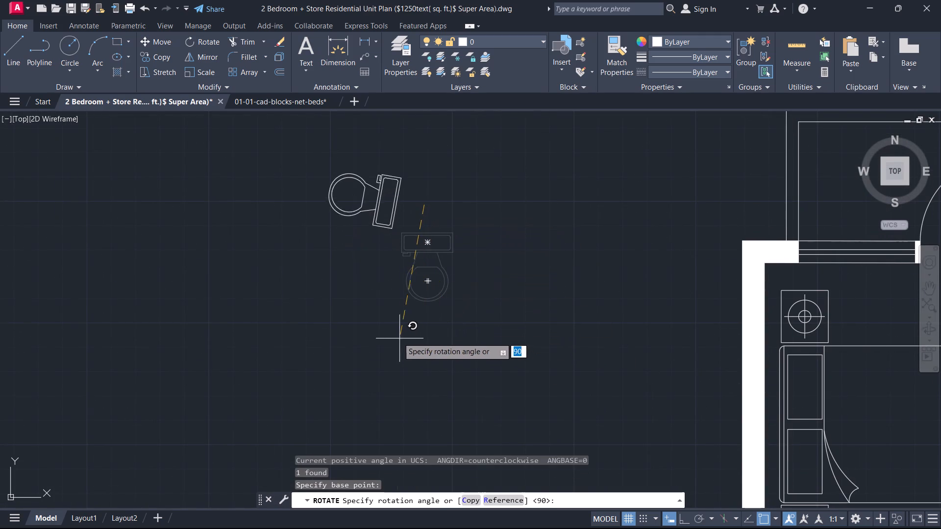
key(F8)
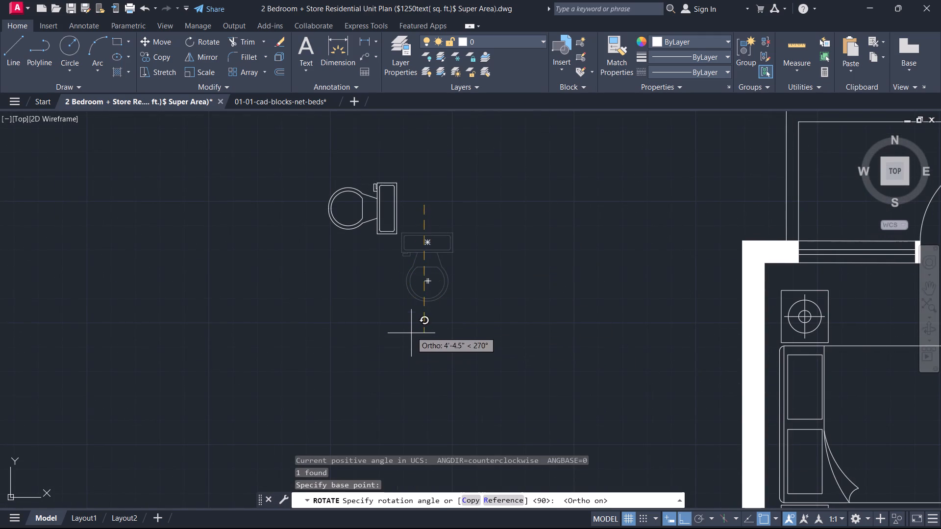
click(411, 310)
Copy the rotated toilet by its tank's back midpoint to the inner face of the southern bathroom's east wall.
drag(408, 260, 399, 246)
click(299, 152)
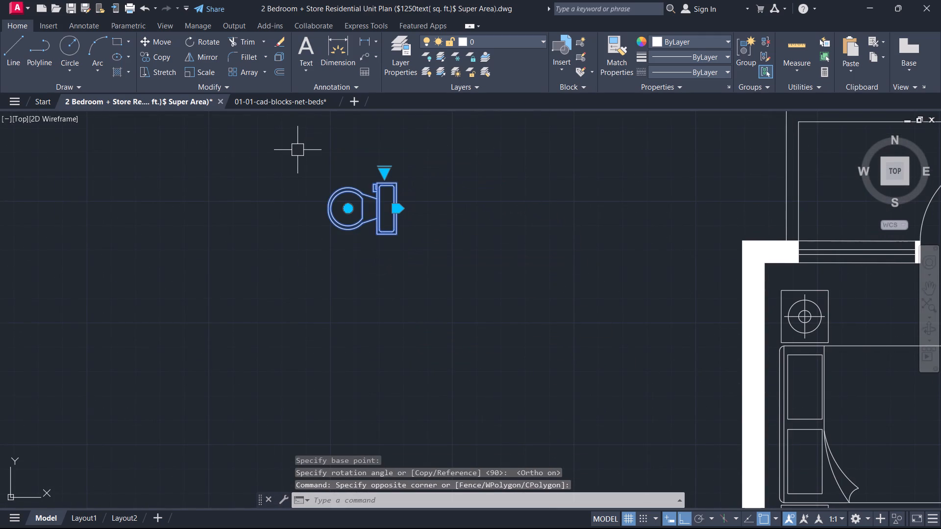
text(co)
key(space)
scroll(357, 194, up, 2)
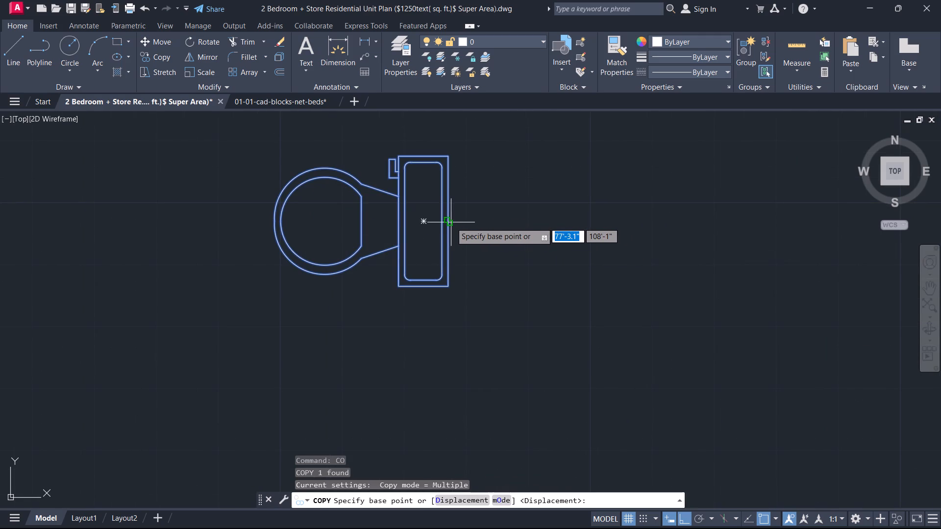
click(456, 220)
scroll(450, 245, down, 5)
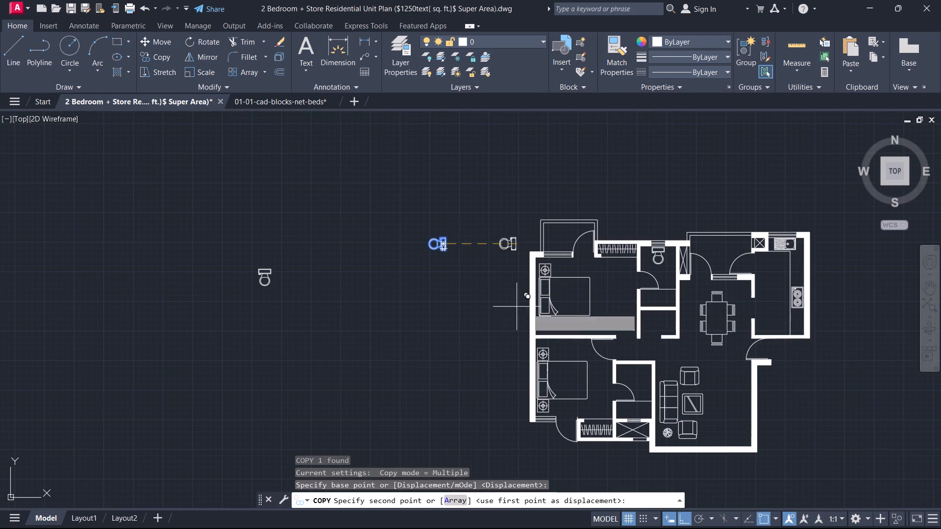
scroll(689, 328, up, 1)
middle_drag(654, 393, 688, 273)
scroll(669, 291, up, 3)
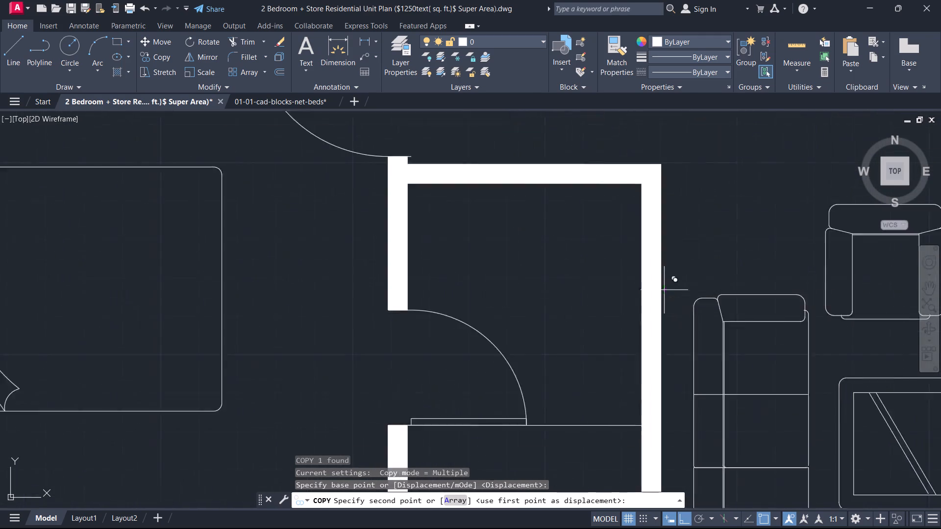
scroll(662, 288, up, 1)
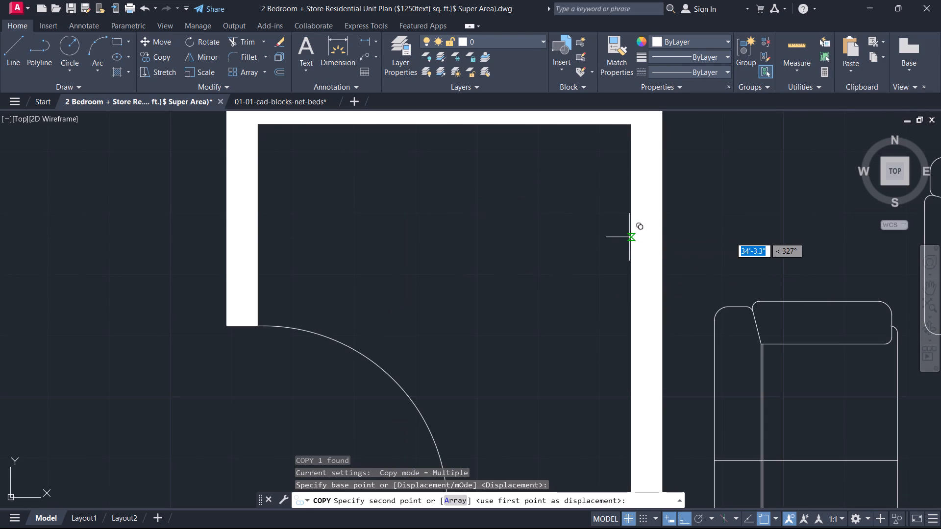
click(629, 237)
scroll(579, 267, down, 4)
key(Escape)
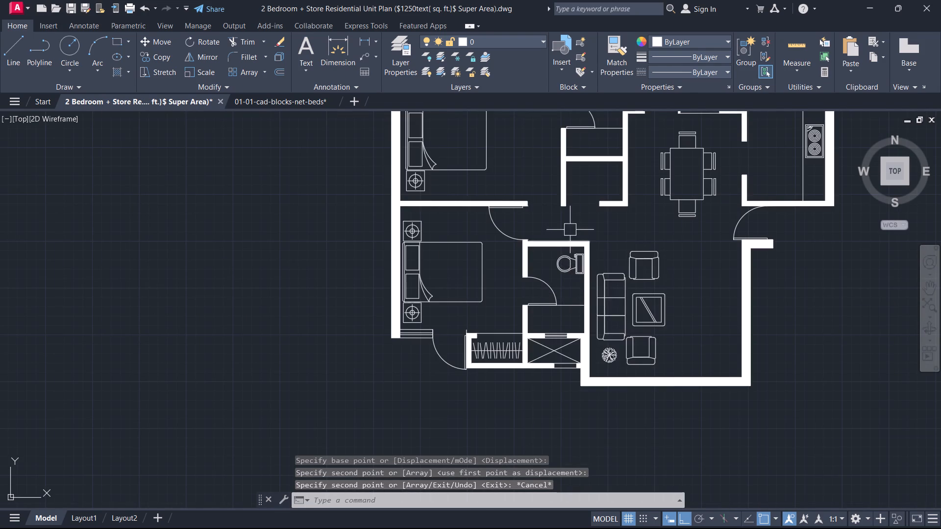
Delete the two spare toilets outside the floor plan.
scroll(600, 260, down, 2)
click(520, 229)
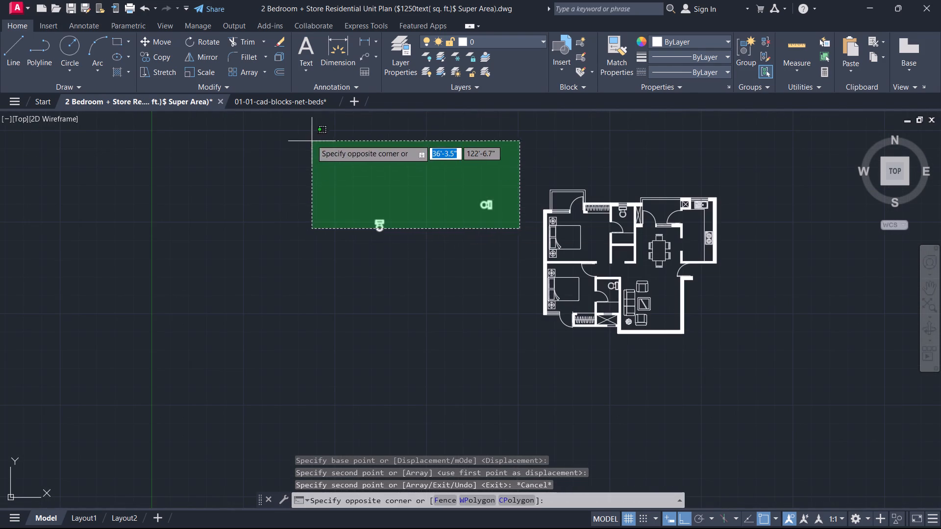
click(311, 140)
key(Delete)
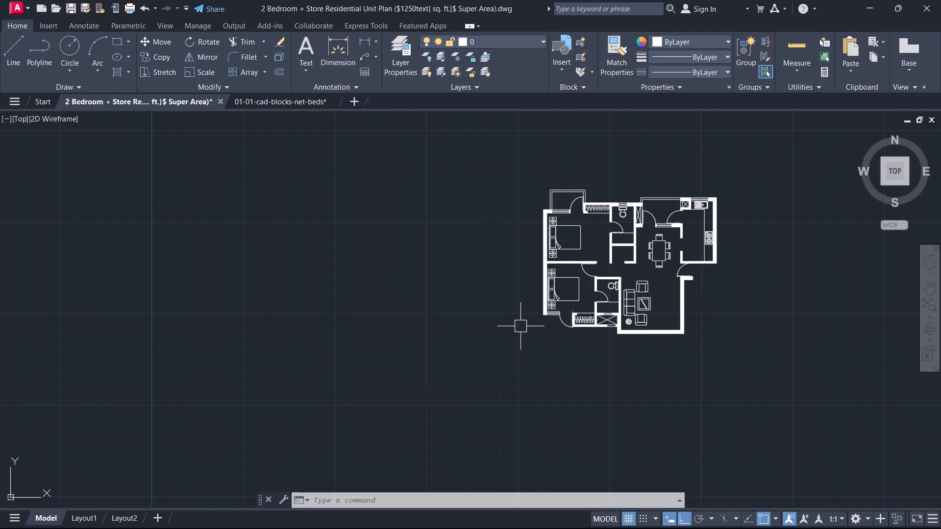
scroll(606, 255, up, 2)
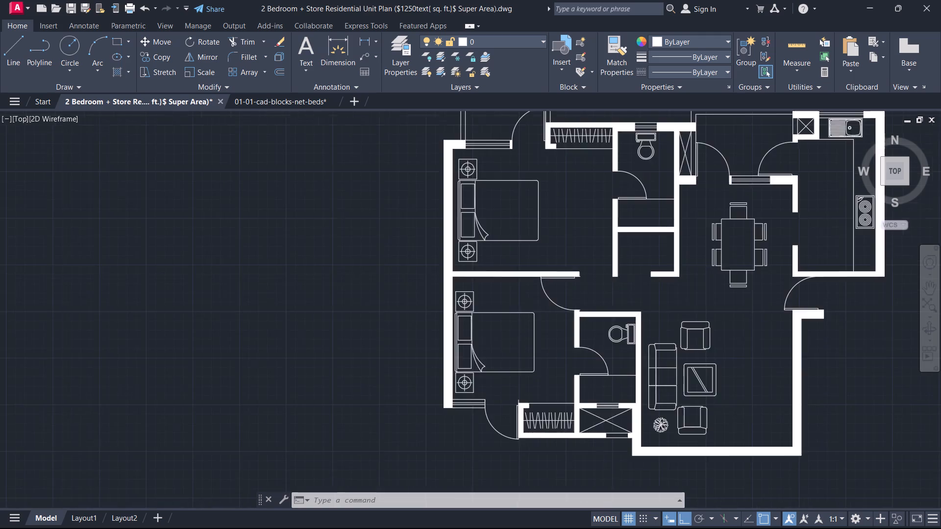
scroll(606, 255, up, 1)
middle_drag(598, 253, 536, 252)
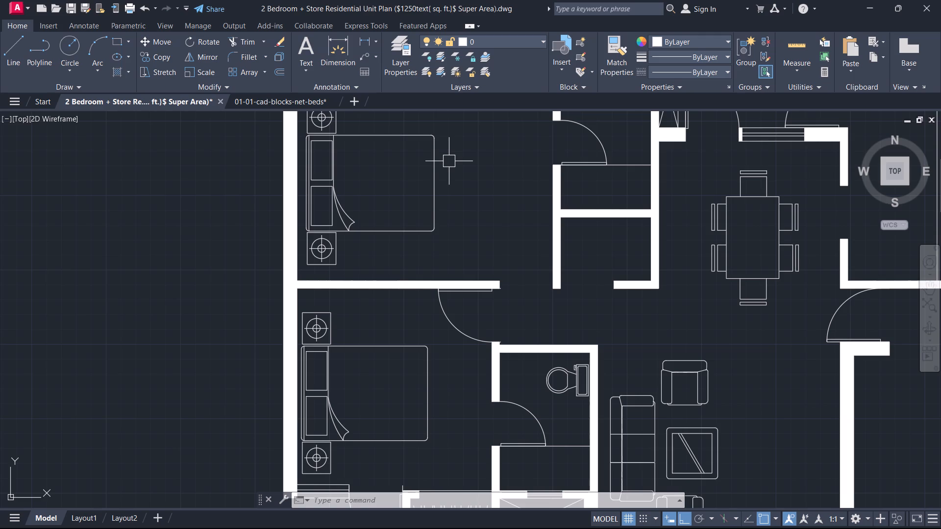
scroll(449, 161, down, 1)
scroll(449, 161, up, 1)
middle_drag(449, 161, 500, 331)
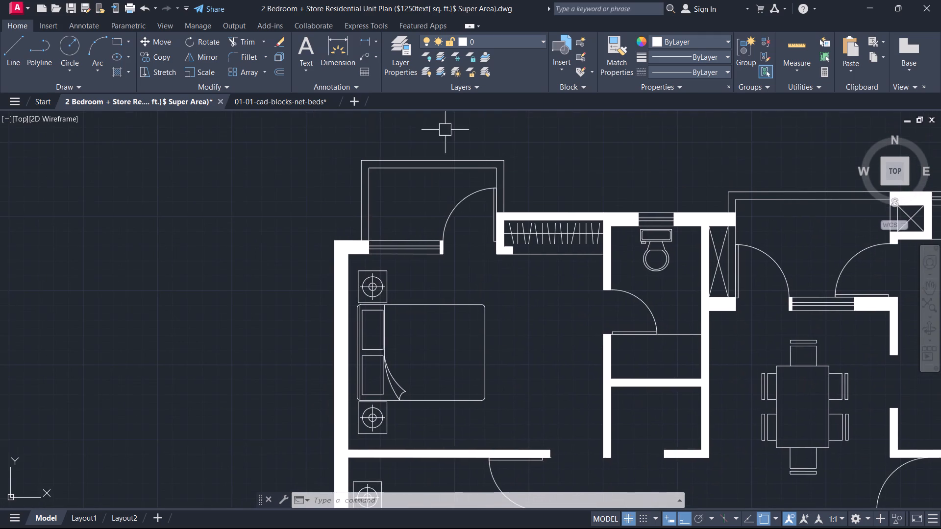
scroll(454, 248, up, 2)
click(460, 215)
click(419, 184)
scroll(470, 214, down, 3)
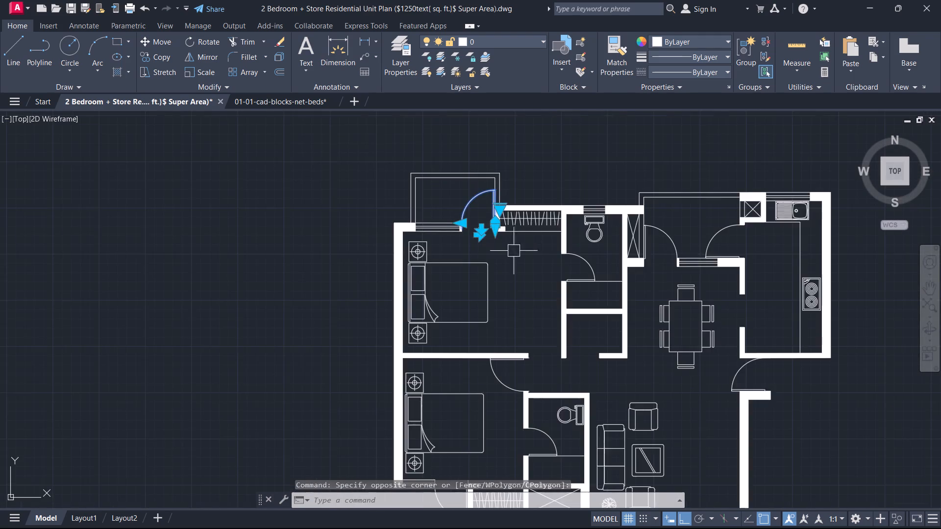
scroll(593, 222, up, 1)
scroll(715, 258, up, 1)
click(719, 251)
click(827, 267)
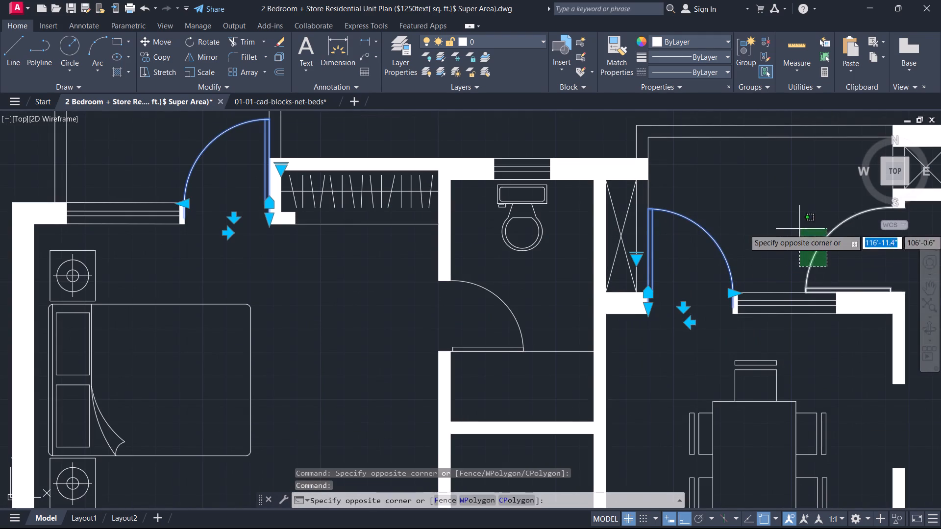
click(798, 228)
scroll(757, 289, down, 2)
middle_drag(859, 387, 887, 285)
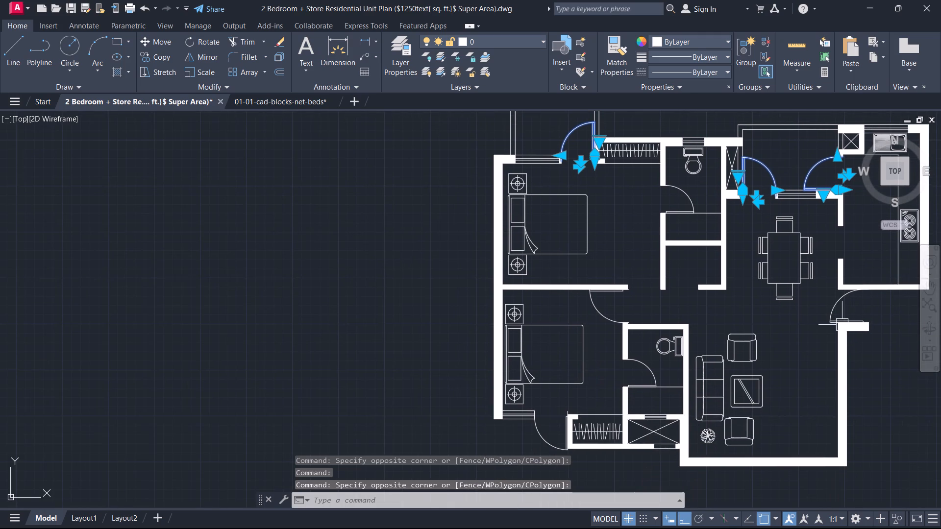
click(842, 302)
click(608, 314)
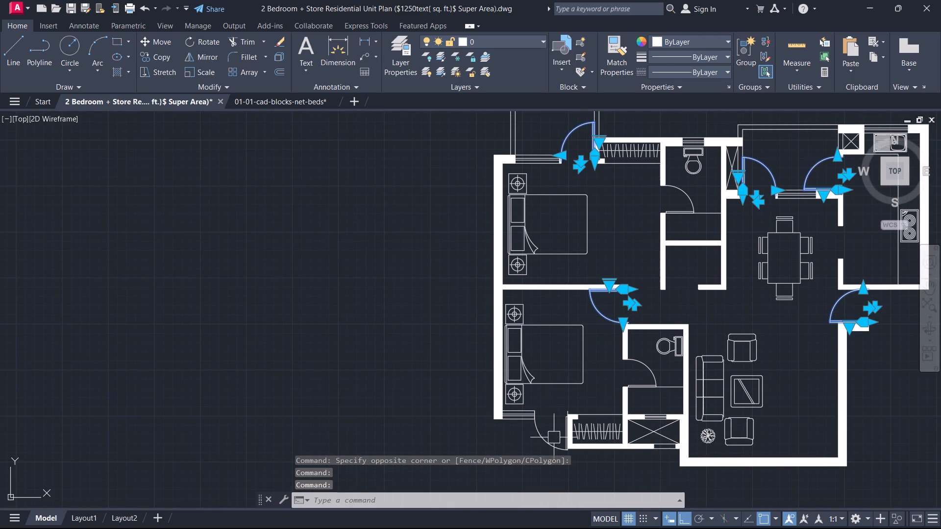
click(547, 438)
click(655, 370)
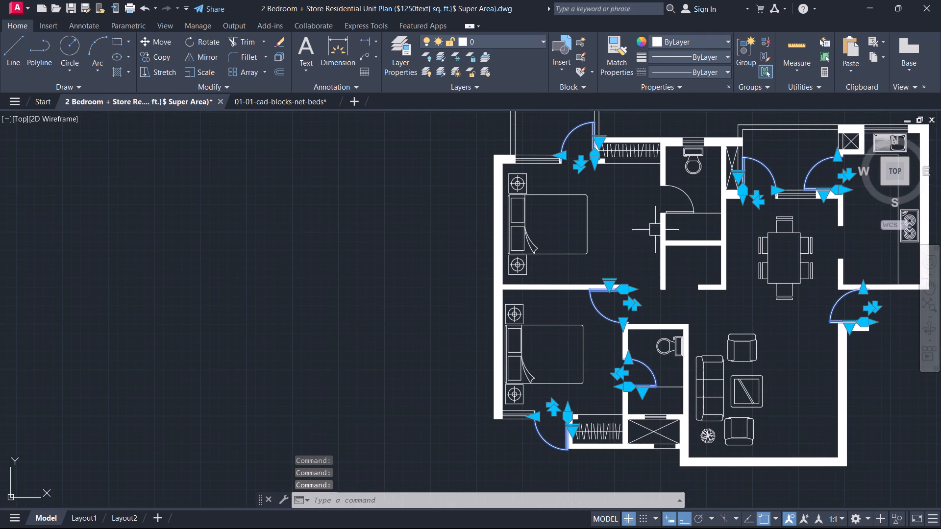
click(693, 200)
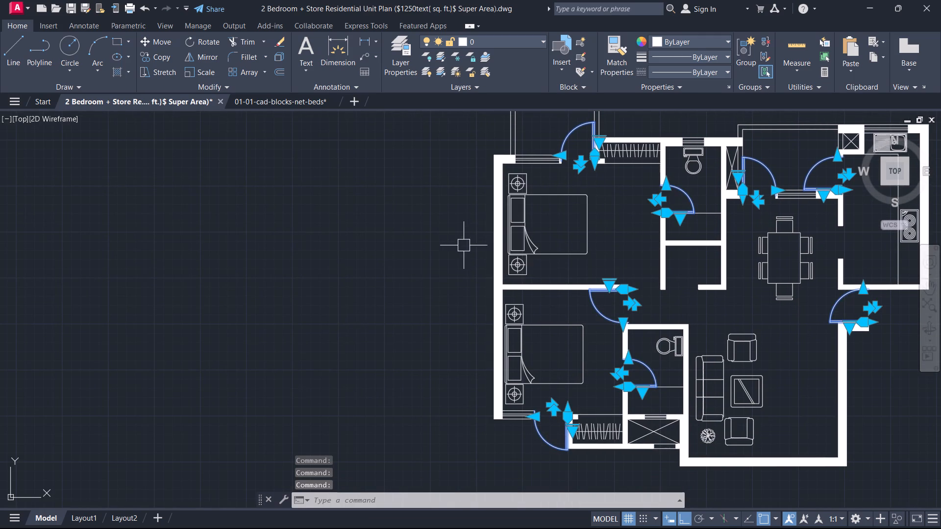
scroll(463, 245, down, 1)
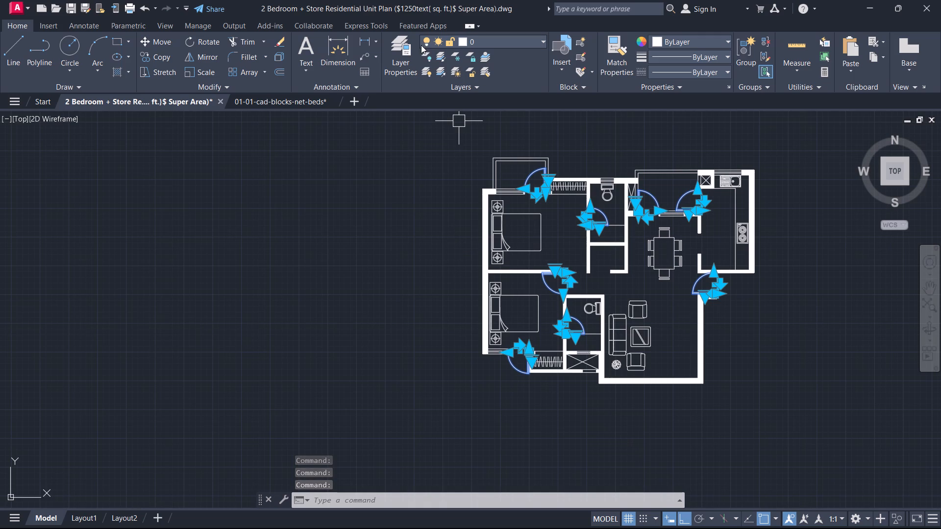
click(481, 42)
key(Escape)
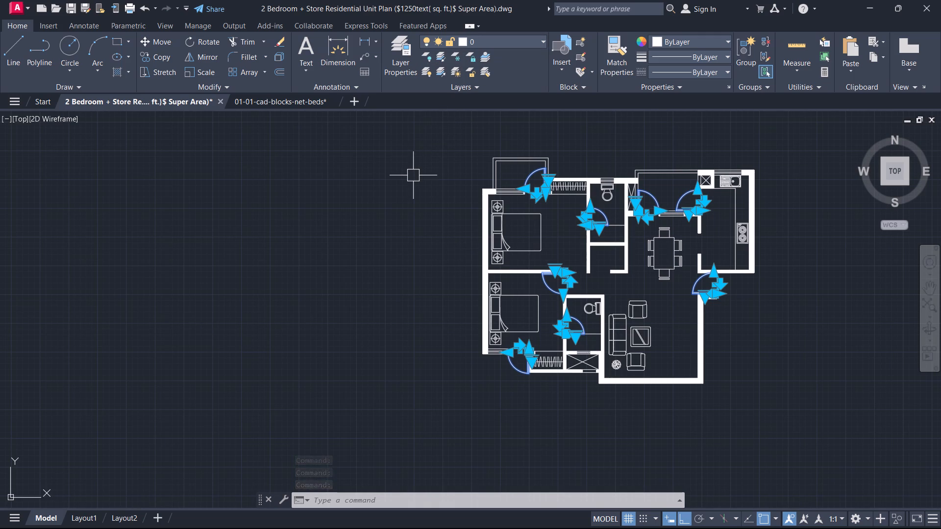
Create a new layer named door.
text(la)
key(space)
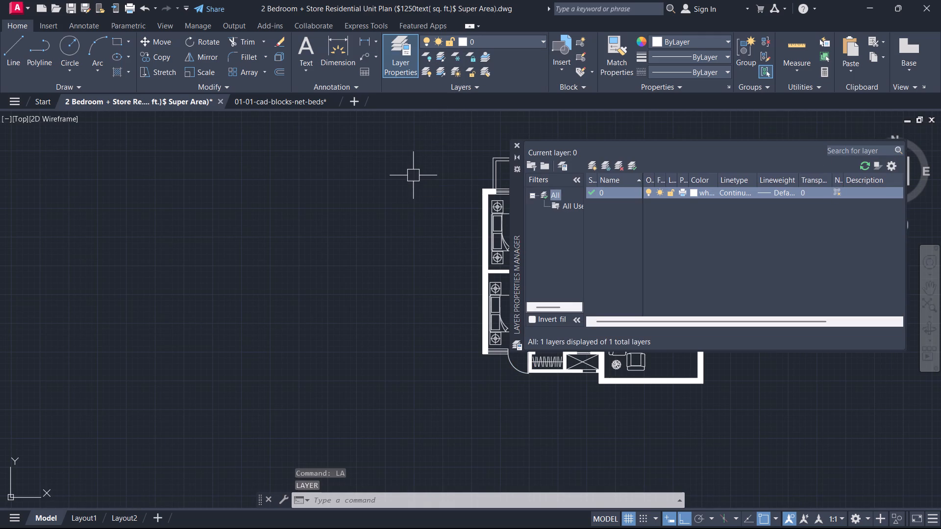
key(alt+n)
click(606, 234)
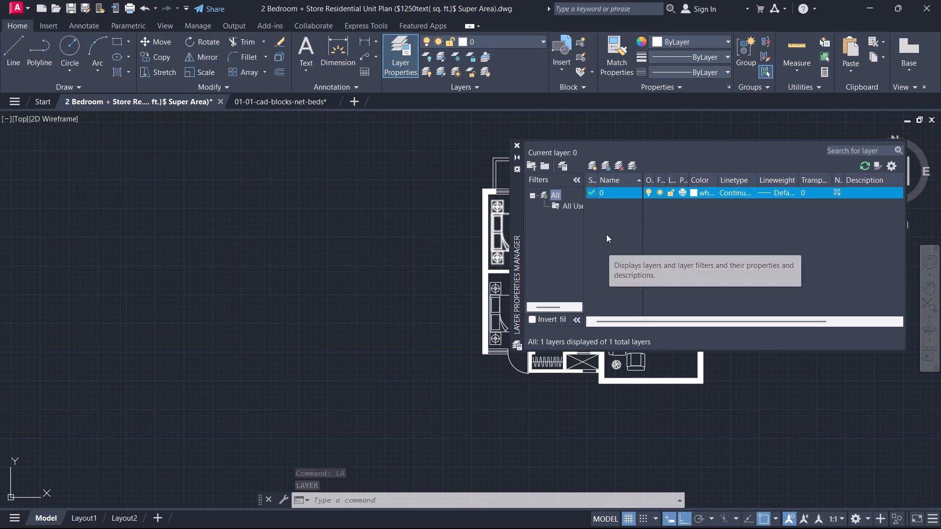
key(alt+n)
text(door)
key(Return)
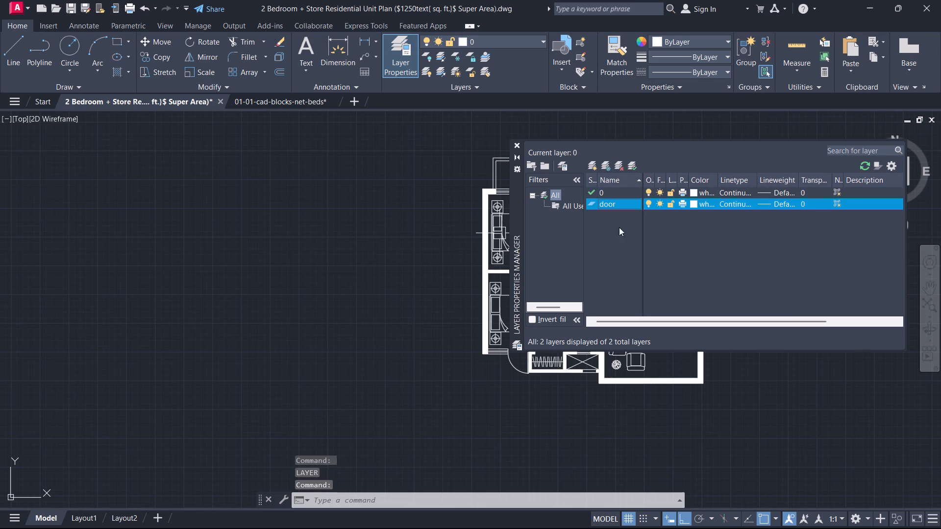
click(522, 146)
click(518, 144)
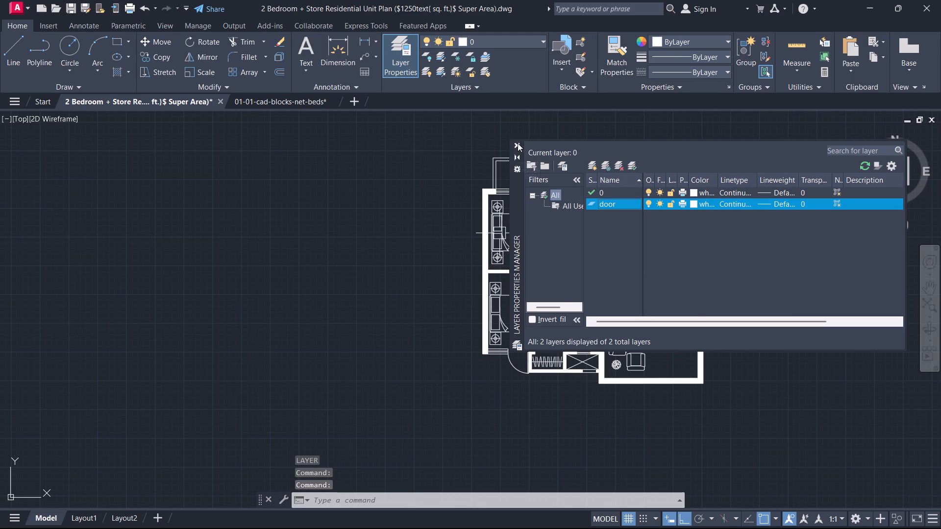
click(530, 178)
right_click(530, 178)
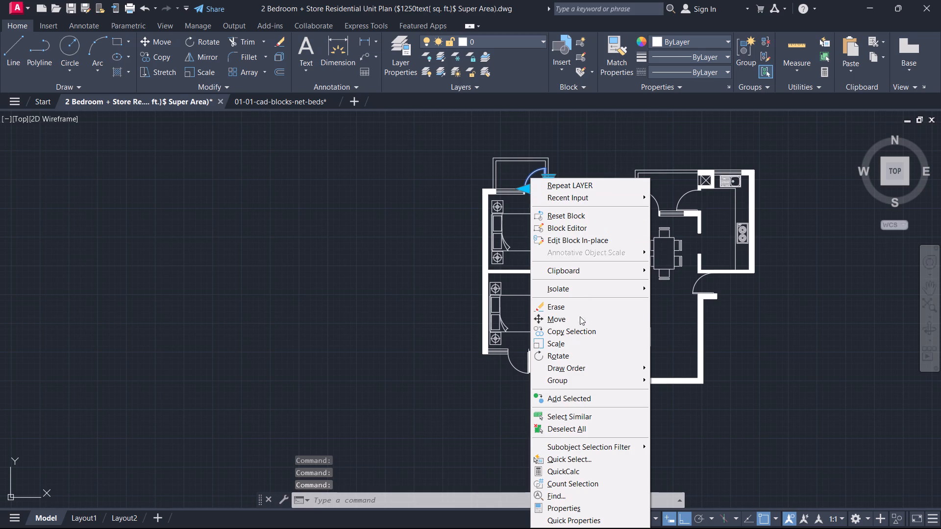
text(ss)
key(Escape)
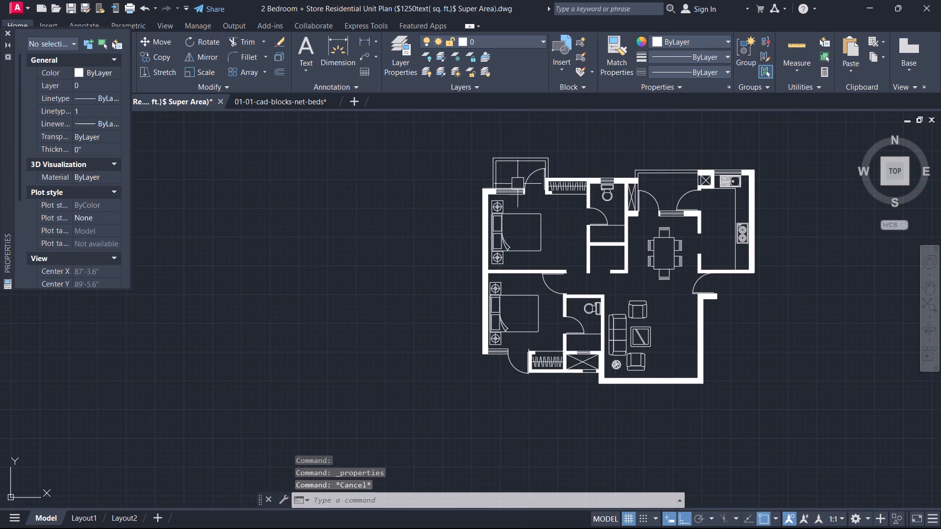
Select the northern bedroom's balcony door with all similar door blocks and assign them to the door layer.
click(533, 173)
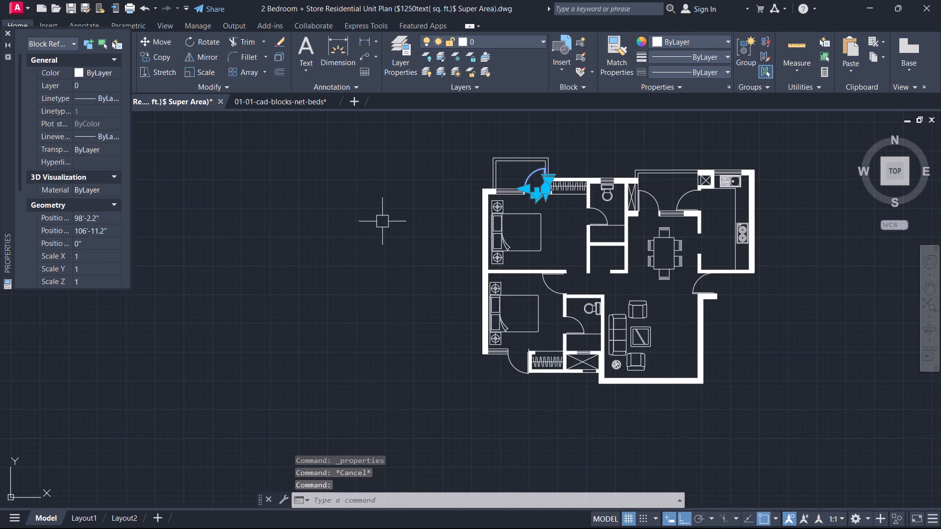
click(8, 32)
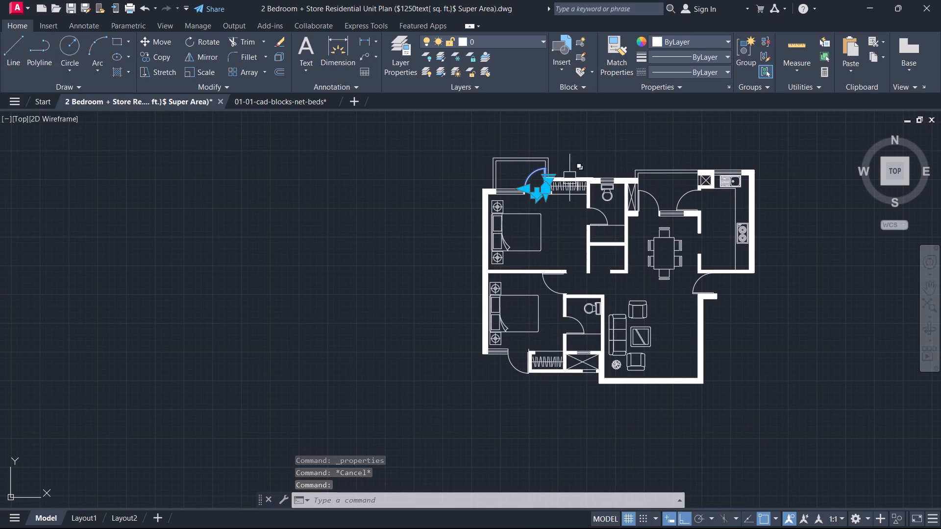
right_click(531, 175)
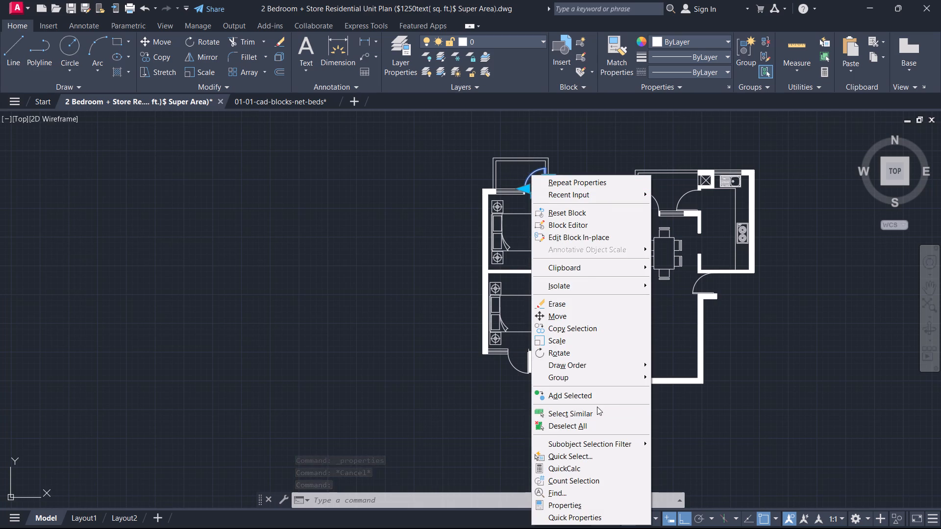
click(594, 411)
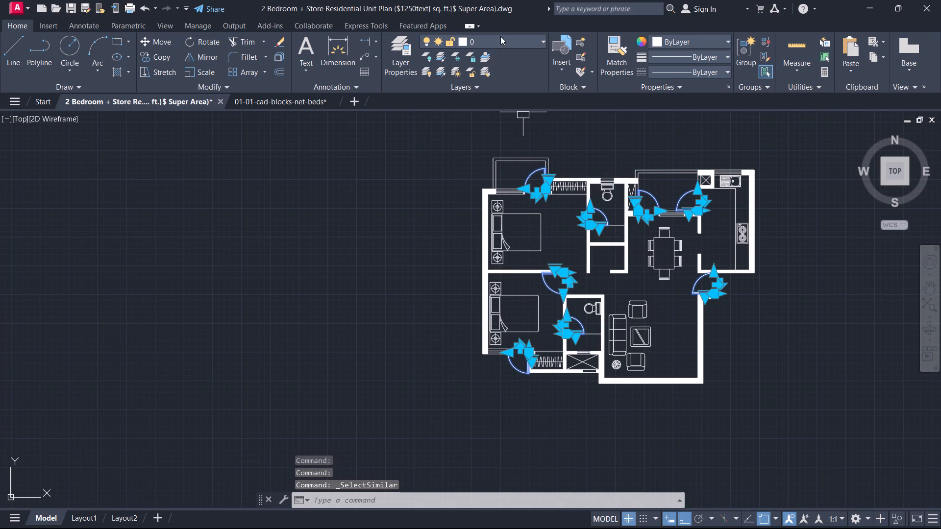
click(501, 36)
click(489, 76)
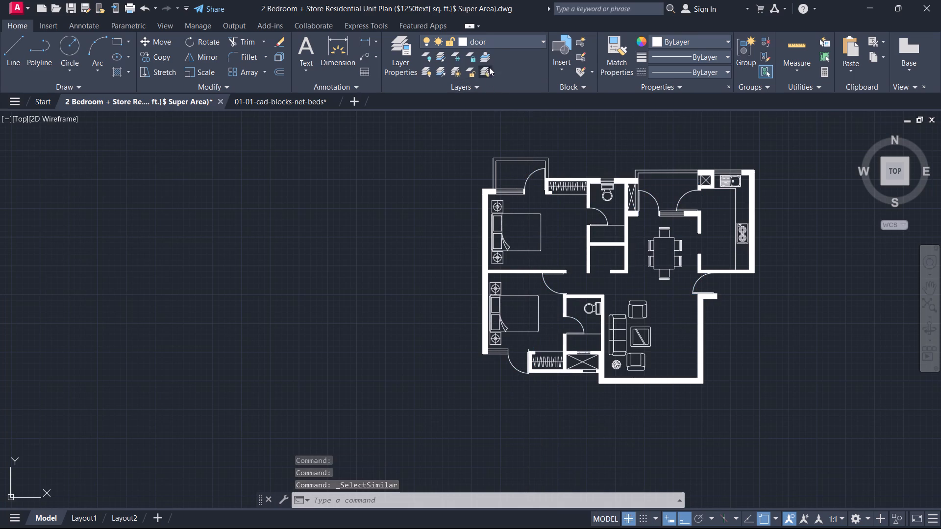
Turn off the door layer.
key(Escape)
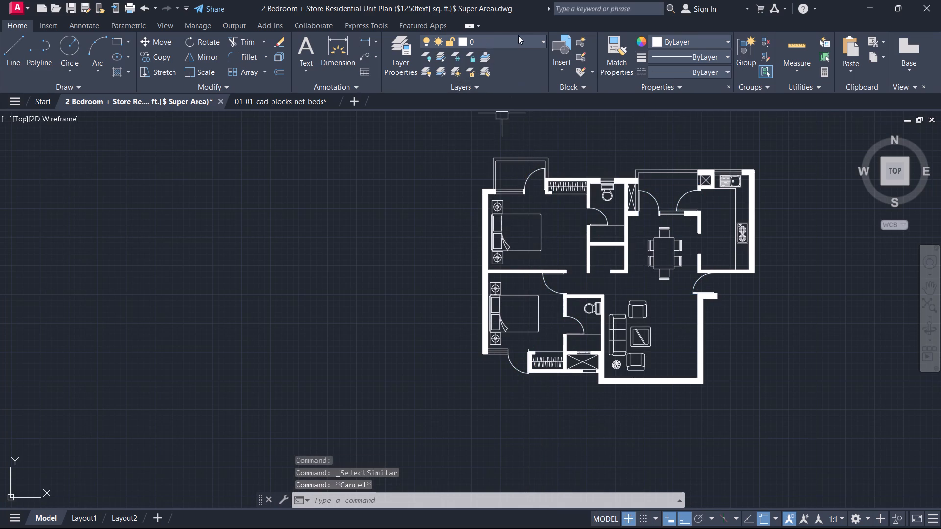
click(518, 35)
click(425, 69)
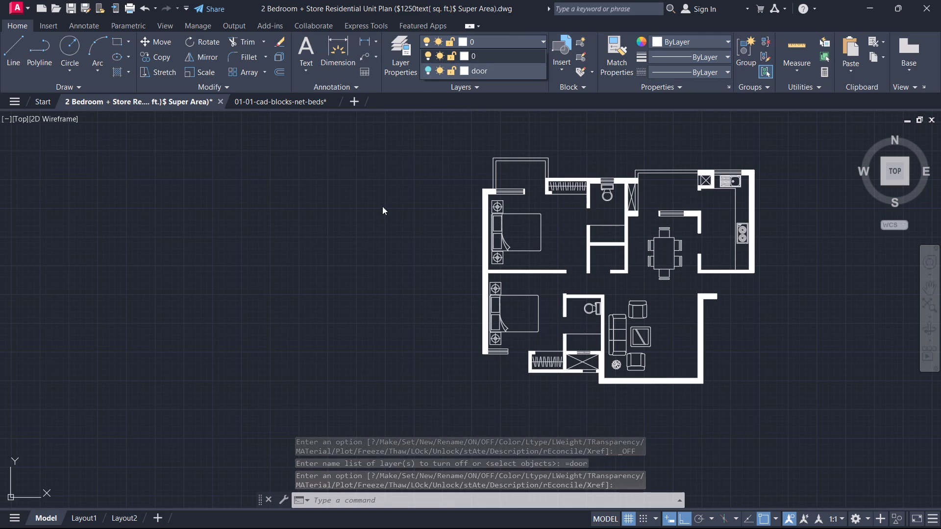
key(grave)
key(Escape)
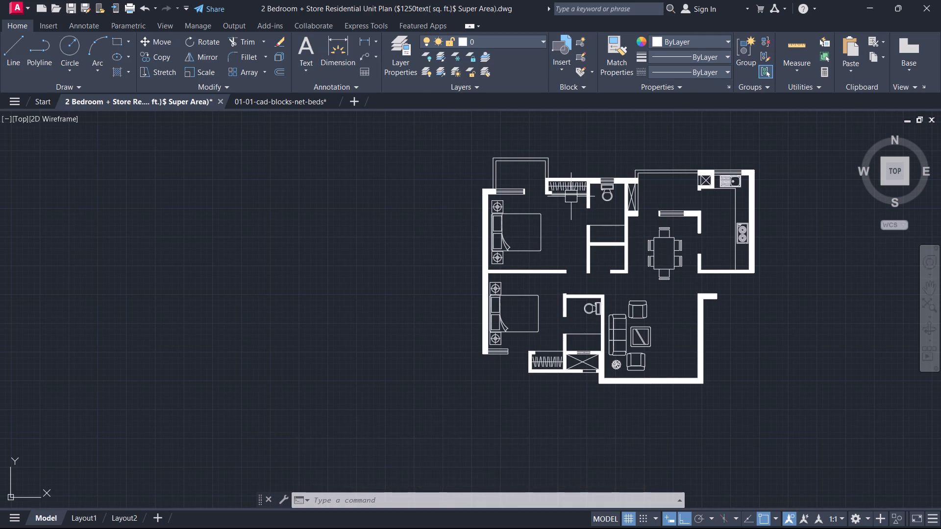
Draw a line across the northern bedroom's balcony door opening, along the wall's outer face.
text(l)
key(space)
scroll(571, 196, up, 2)
scroll(480, 174, up, 1)
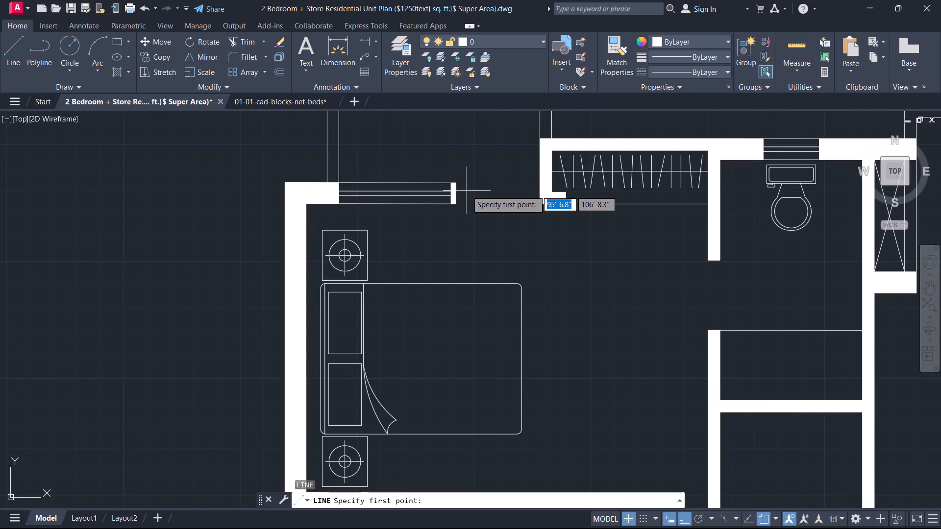
click(457, 179)
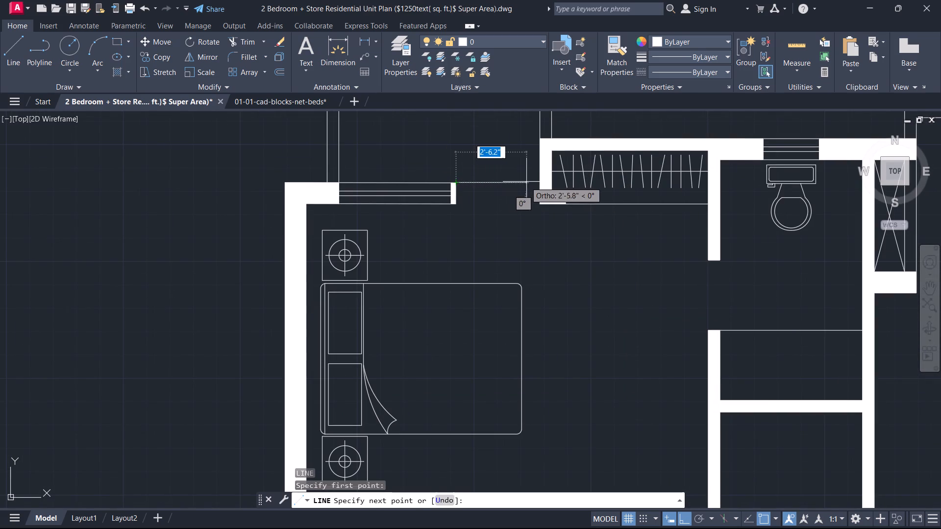
click(539, 182)
key(Escape)
Draw a line across the door opening between the dining area and its northern balcony, along the balcony-side wall face.
scroll(539, 223, down, 2)
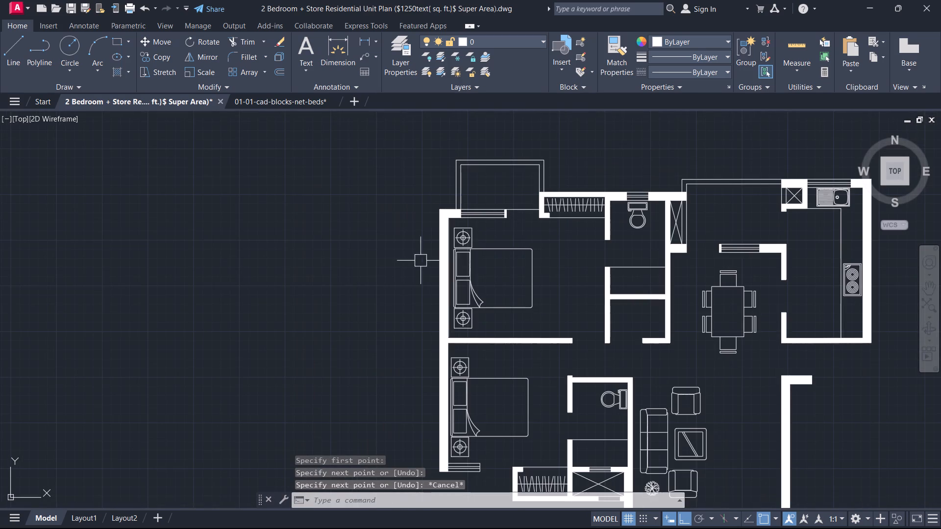
middle_drag(473, 287, 280, 312)
scroll(448, 296, up, 2)
key(space)
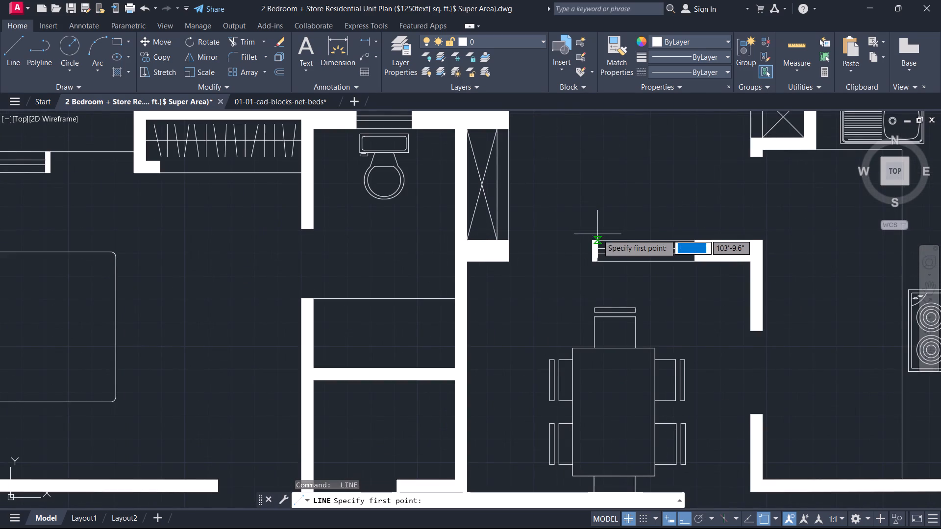
click(589, 238)
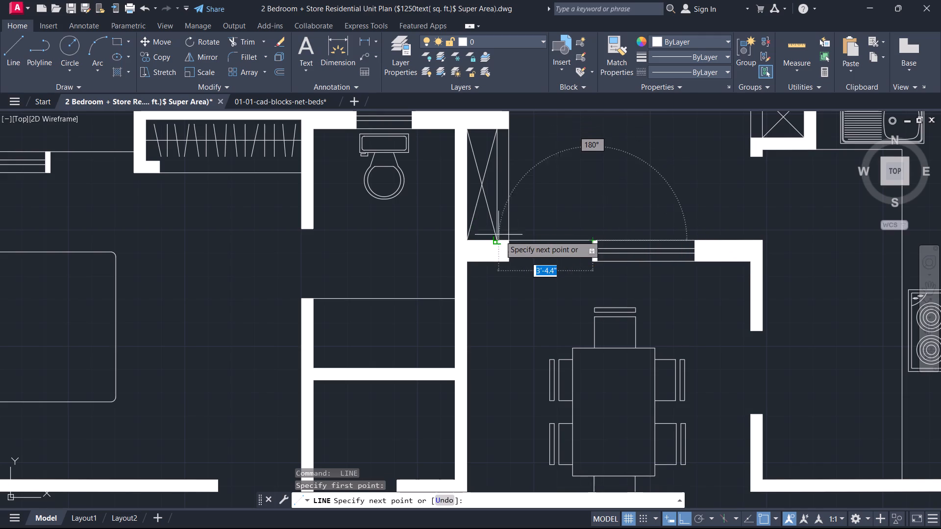
scroll(502, 237, up, 3)
click(522, 254)
key(Escape)
Draw a vertical line across the kitchen's balcony door opening, from the duct's wall stub to the dining wall.
scroll(576, 248, down, 3)
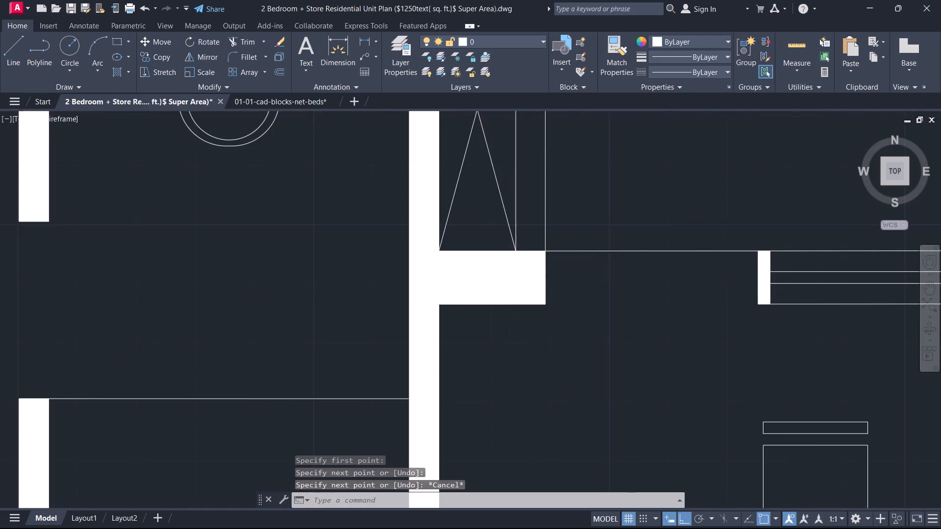
key(space)
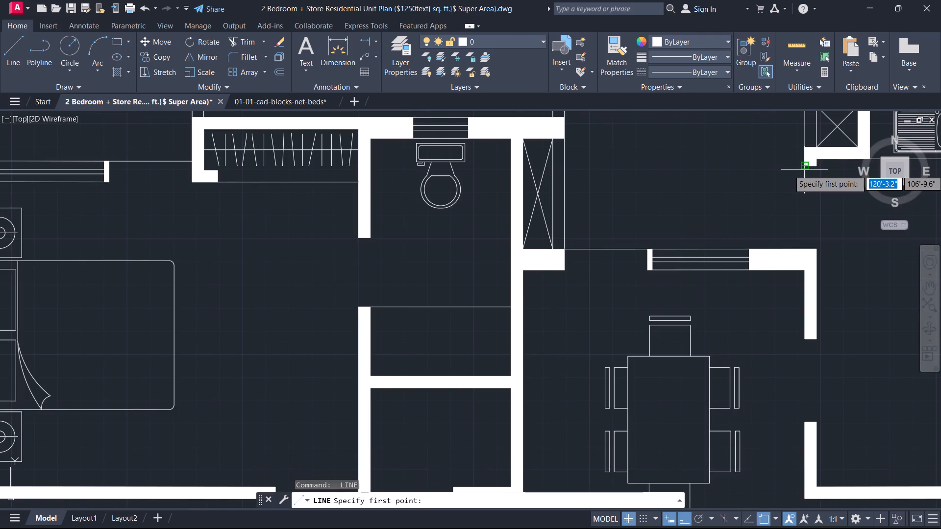
click(804, 170)
click(805, 246)
key(Escape)
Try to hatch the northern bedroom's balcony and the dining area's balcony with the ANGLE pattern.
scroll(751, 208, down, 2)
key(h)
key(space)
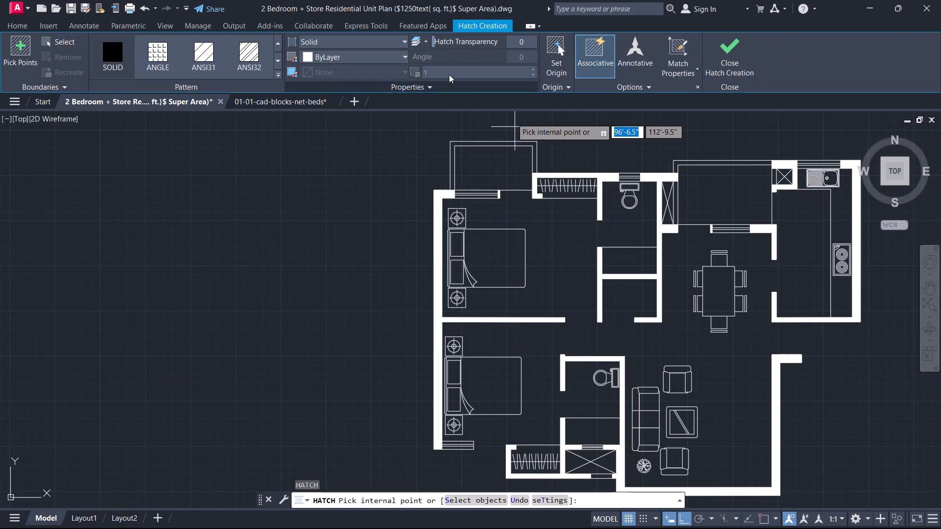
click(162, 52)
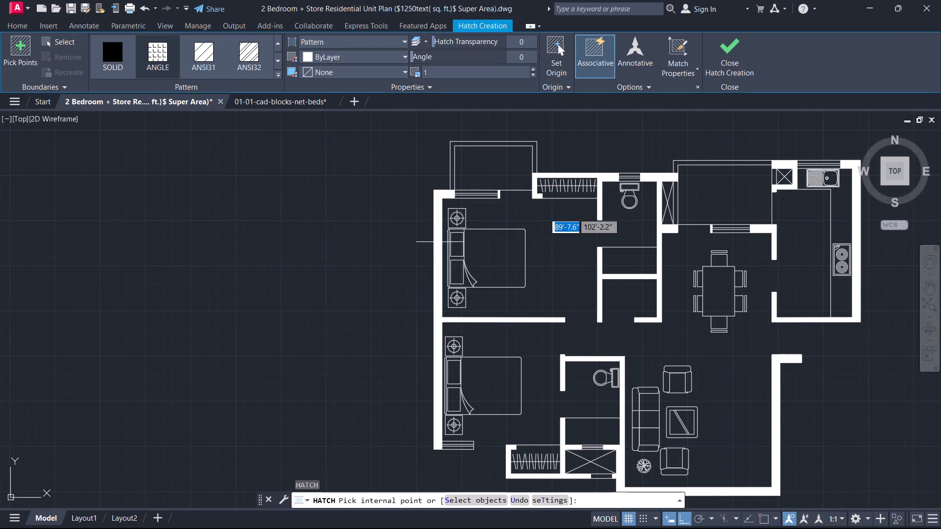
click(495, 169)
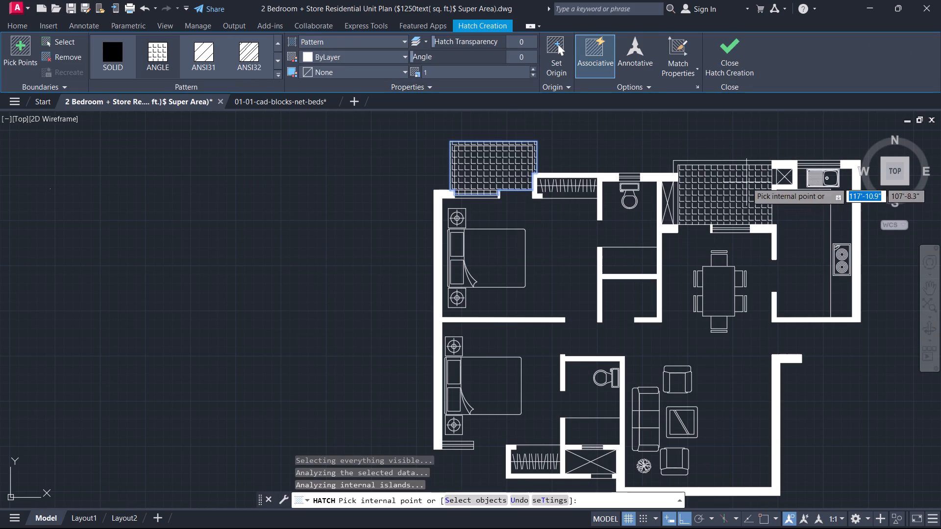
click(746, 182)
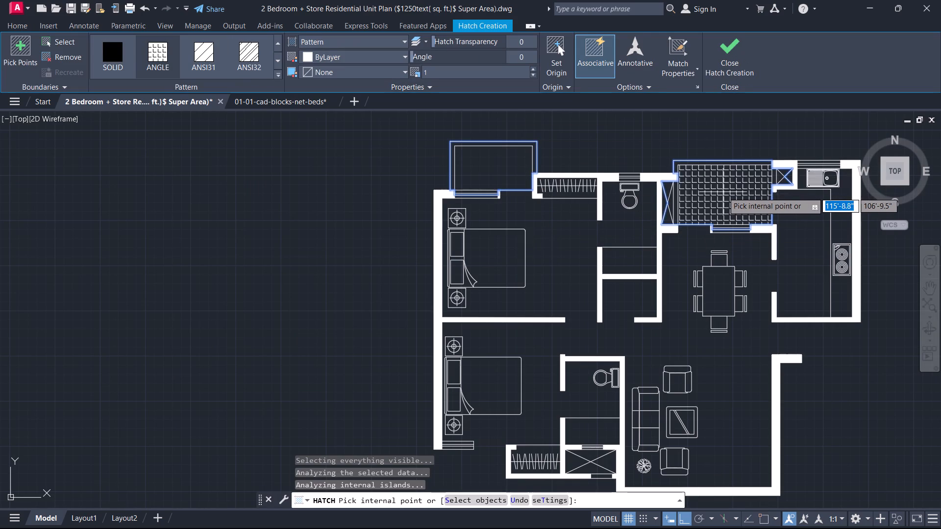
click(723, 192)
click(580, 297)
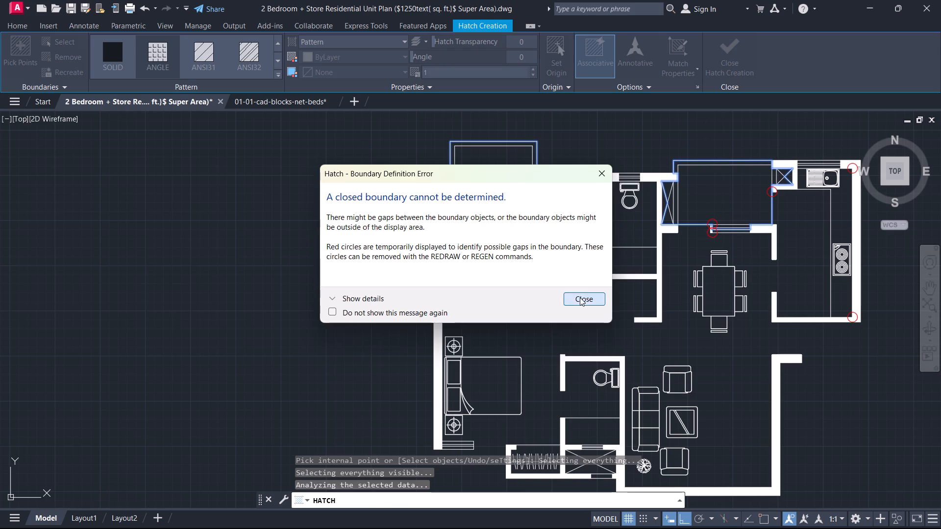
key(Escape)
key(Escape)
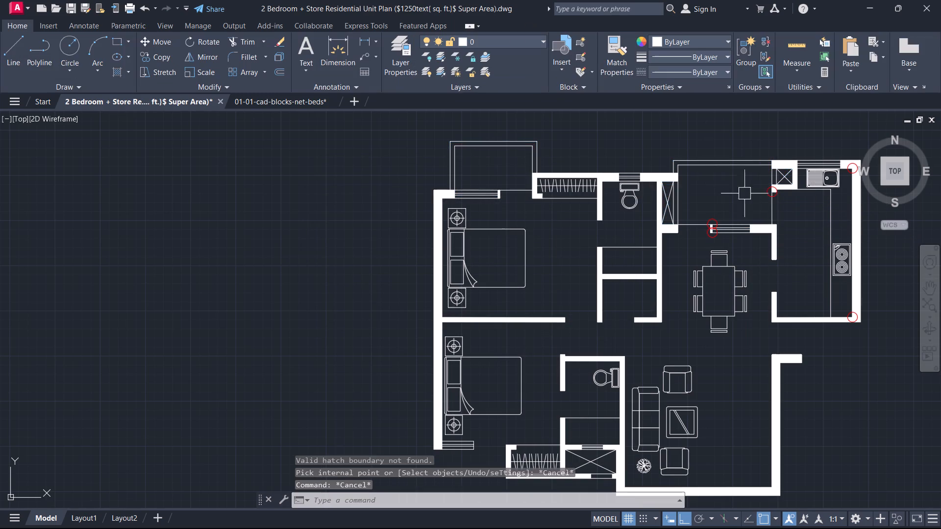
Fillet the kitchen opening's closing line with the end edge of the duct's wall stub, using a zero radius.
drag(757, 203, 748, 202)
click(722, 196)
key(Escape)
scroll(757, 214, up, 2)
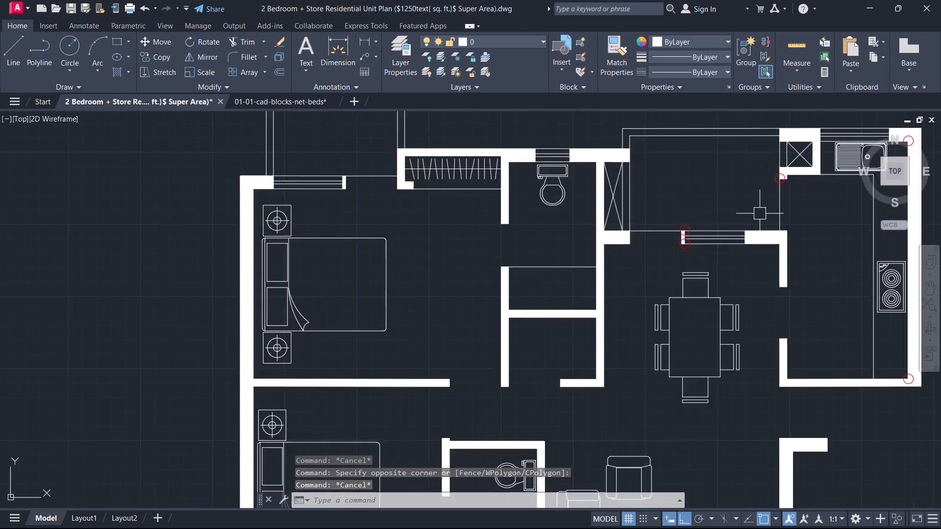
scroll(760, 214, up, 2)
middle_drag(778, 202, 706, 336)
scroll(733, 289, up, 1)
click(735, 281)
key(Escape)
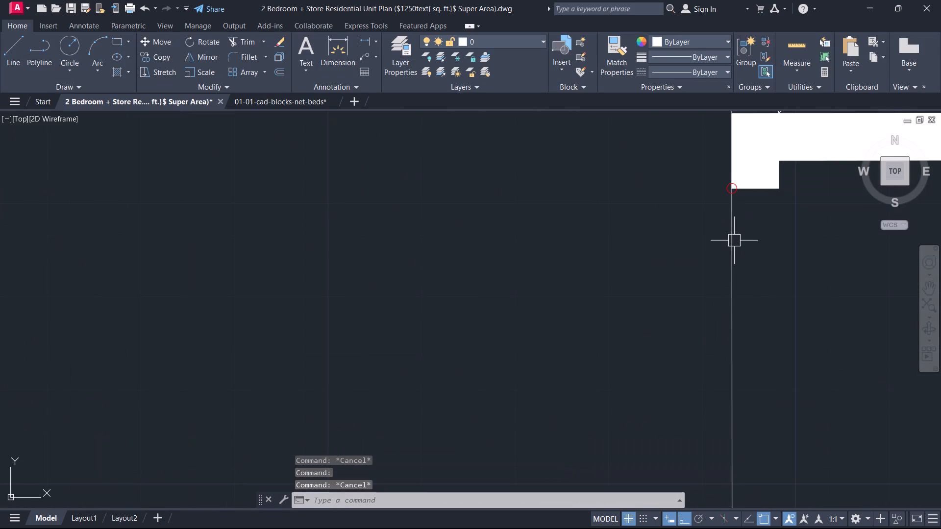
text(f)
key(space)
click(734, 240)
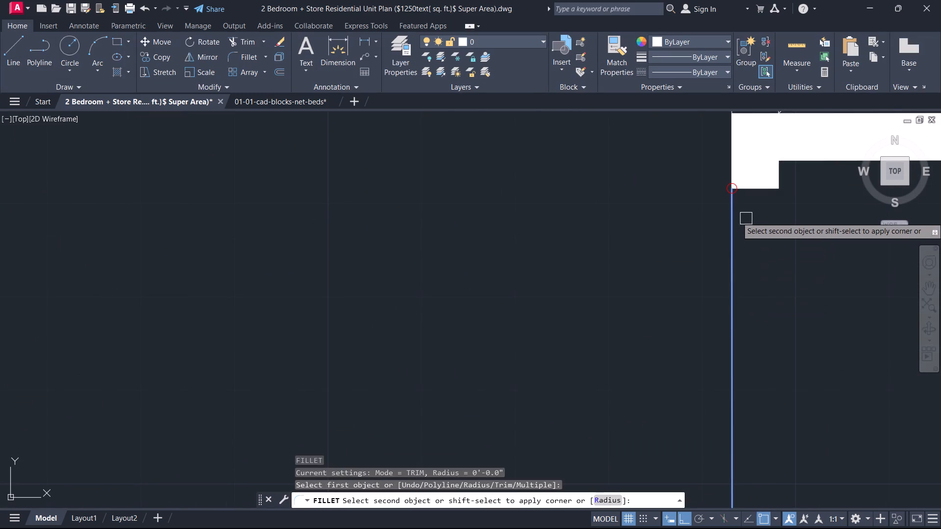
click(764, 192)
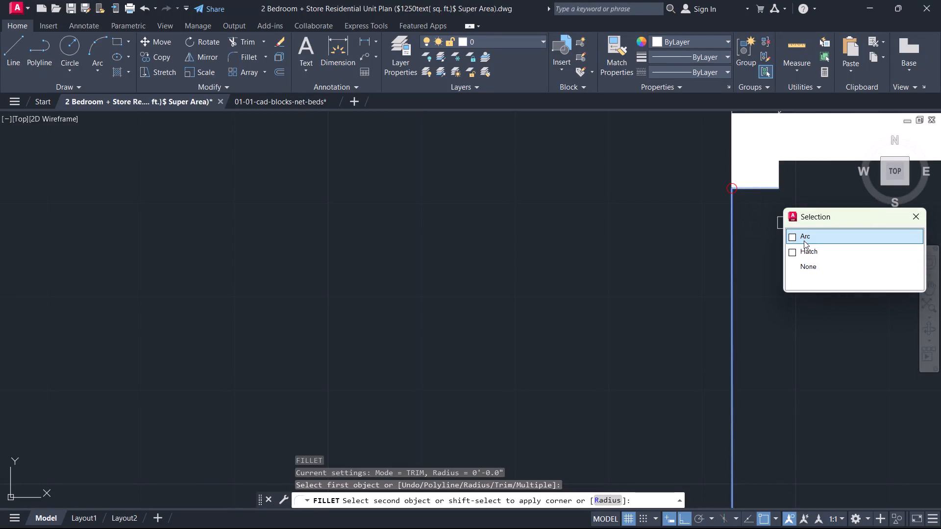
click(808, 240)
key(Escape)
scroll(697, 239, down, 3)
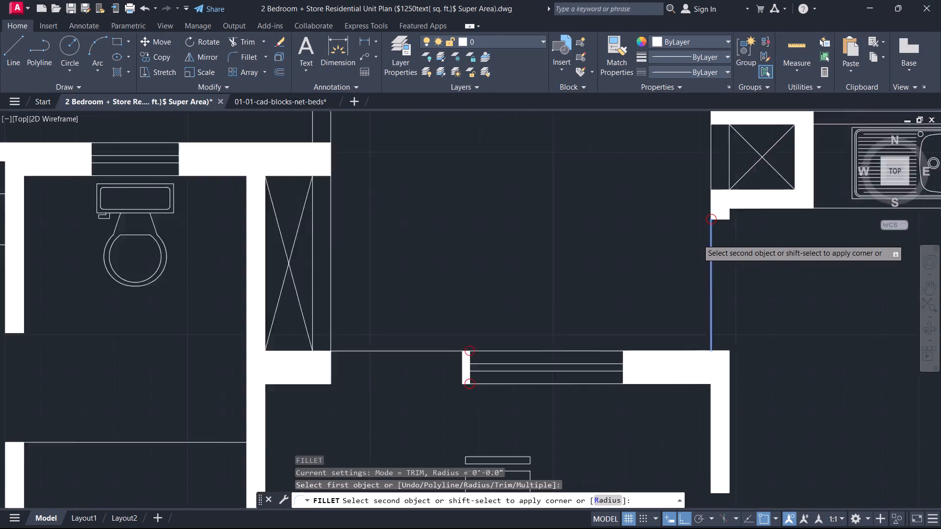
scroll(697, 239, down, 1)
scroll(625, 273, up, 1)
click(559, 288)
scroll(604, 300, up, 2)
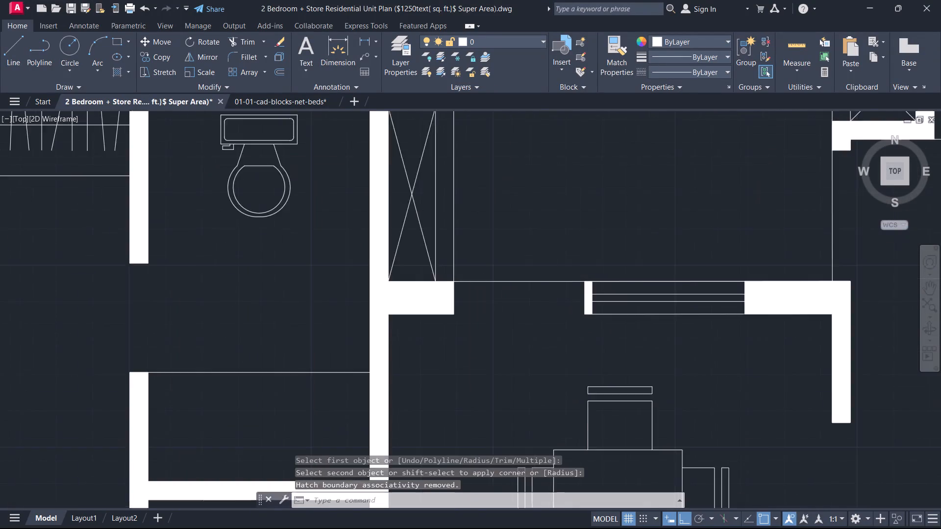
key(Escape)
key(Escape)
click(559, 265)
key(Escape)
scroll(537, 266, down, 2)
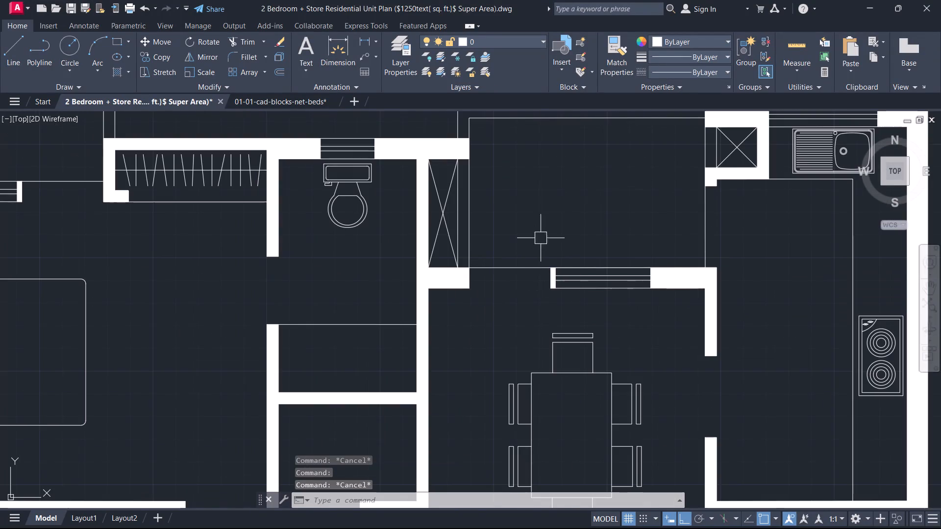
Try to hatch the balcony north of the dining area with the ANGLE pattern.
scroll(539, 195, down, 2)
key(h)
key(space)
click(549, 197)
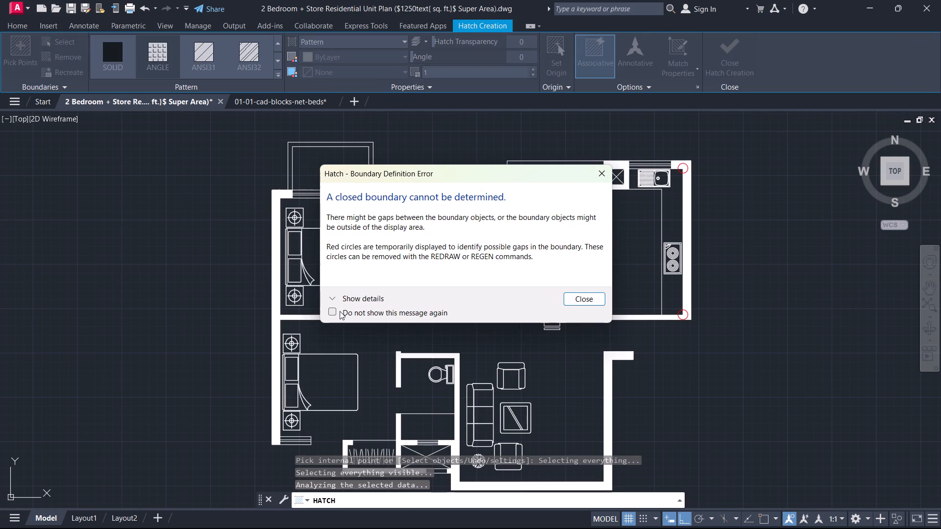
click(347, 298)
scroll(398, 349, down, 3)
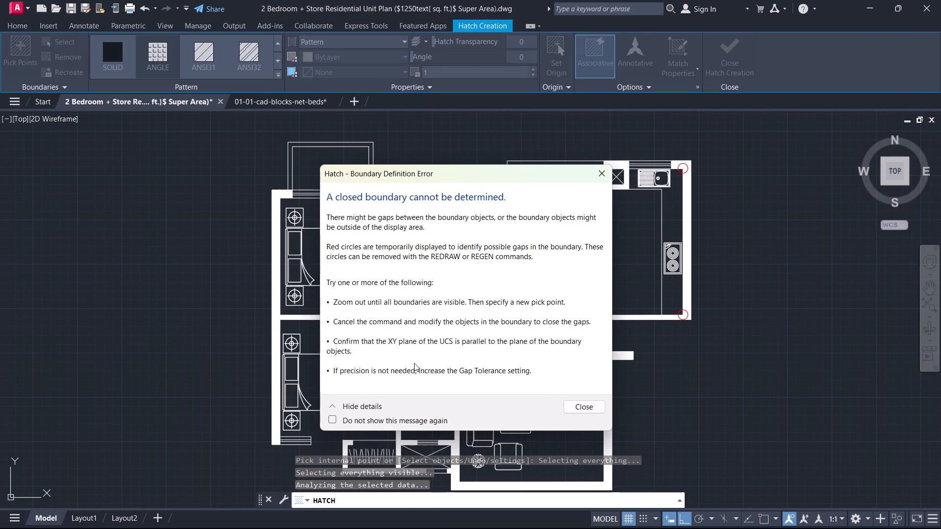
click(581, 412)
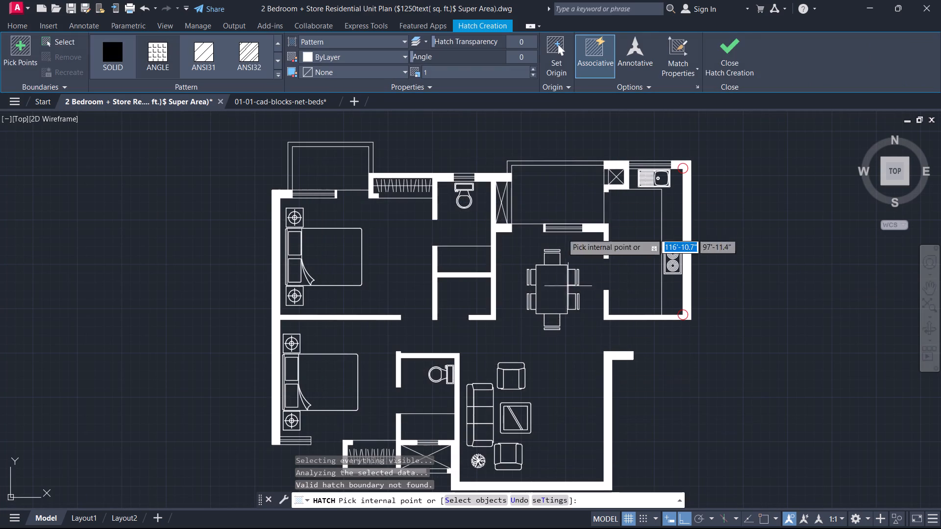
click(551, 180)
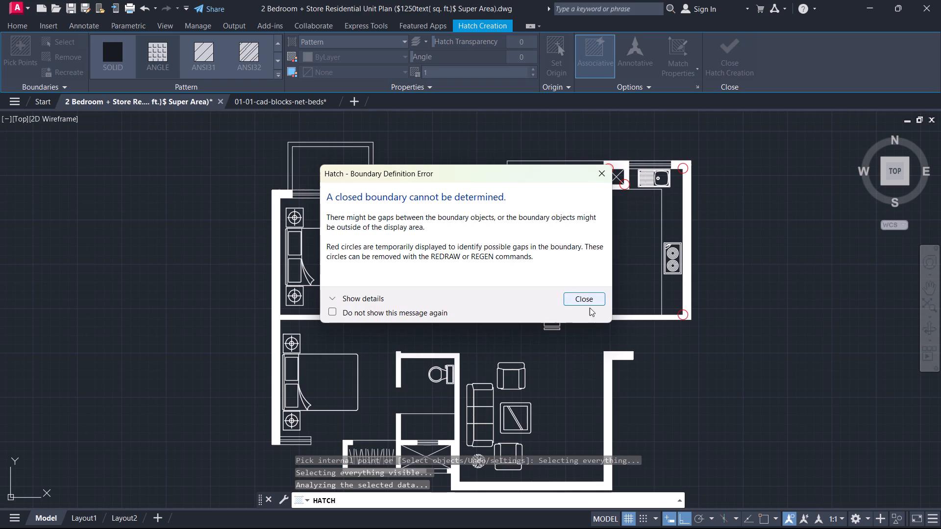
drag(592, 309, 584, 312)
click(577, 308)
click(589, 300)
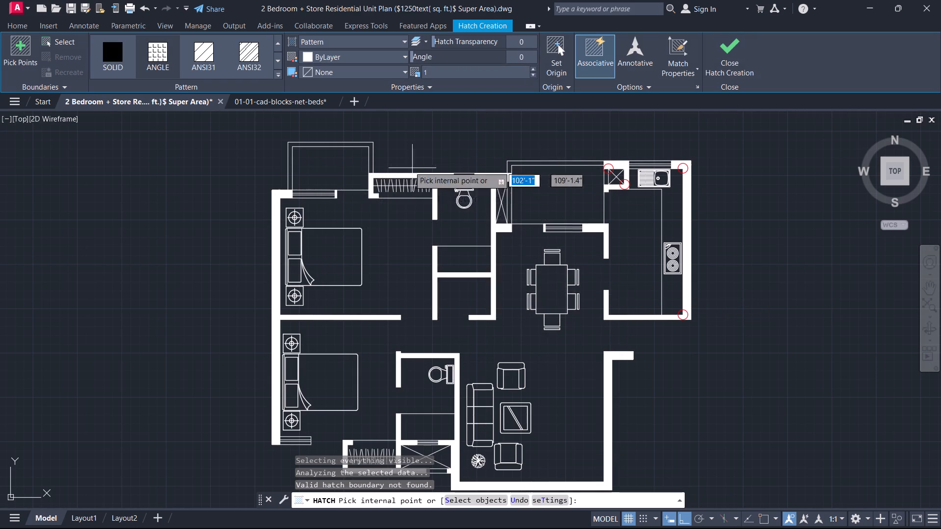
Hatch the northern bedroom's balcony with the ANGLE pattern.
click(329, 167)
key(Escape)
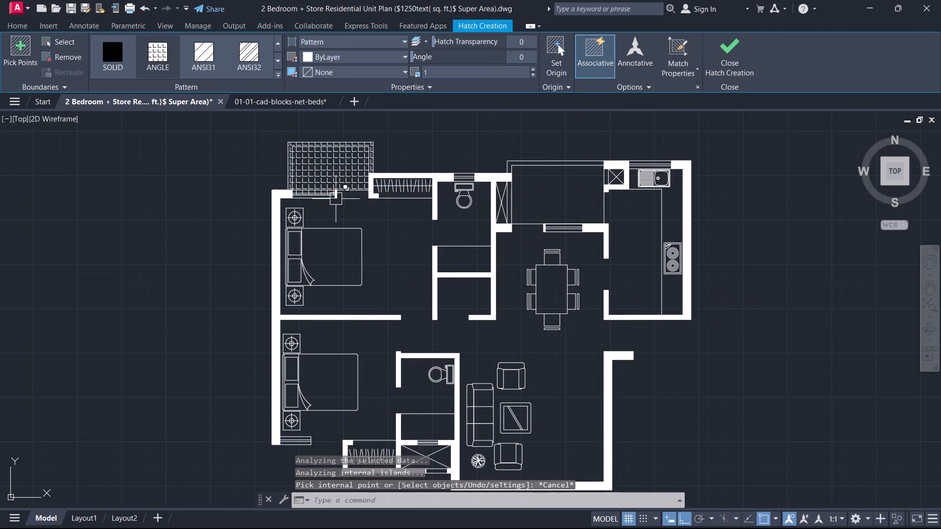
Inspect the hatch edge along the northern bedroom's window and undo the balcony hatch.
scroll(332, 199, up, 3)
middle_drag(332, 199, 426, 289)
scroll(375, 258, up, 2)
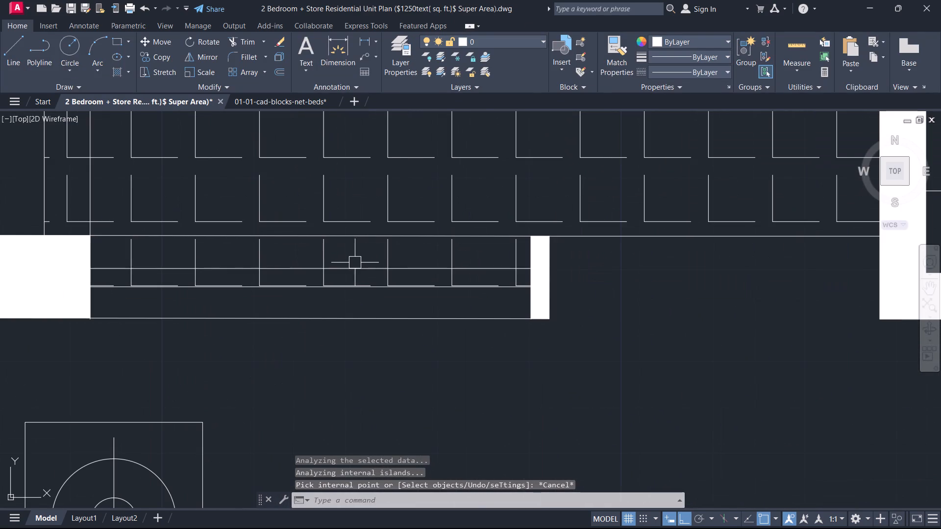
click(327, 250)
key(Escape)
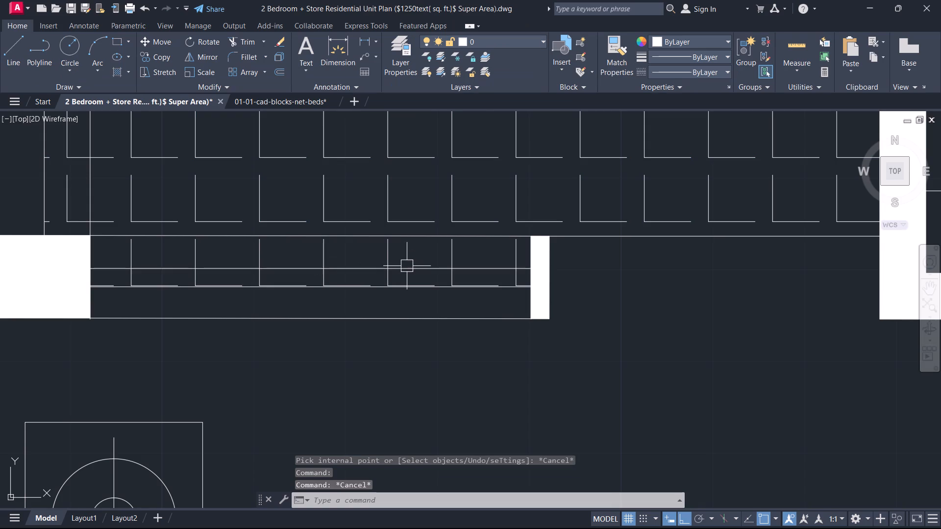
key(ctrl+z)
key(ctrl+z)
Delete the line closing the northern bedroom's balcony door opening and the adjoining outer edge line along the window.
scroll(311, 171, up, 4)
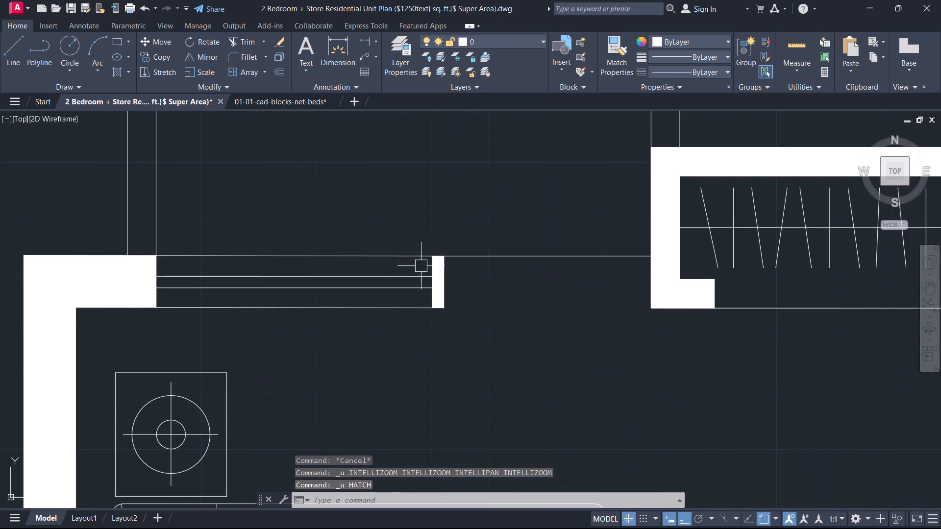
scroll(421, 266, up, 2)
drag(408, 264, 402, 262)
click(372, 227)
scroll(443, 264, down, 1)
scroll(392, 262, down, 1)
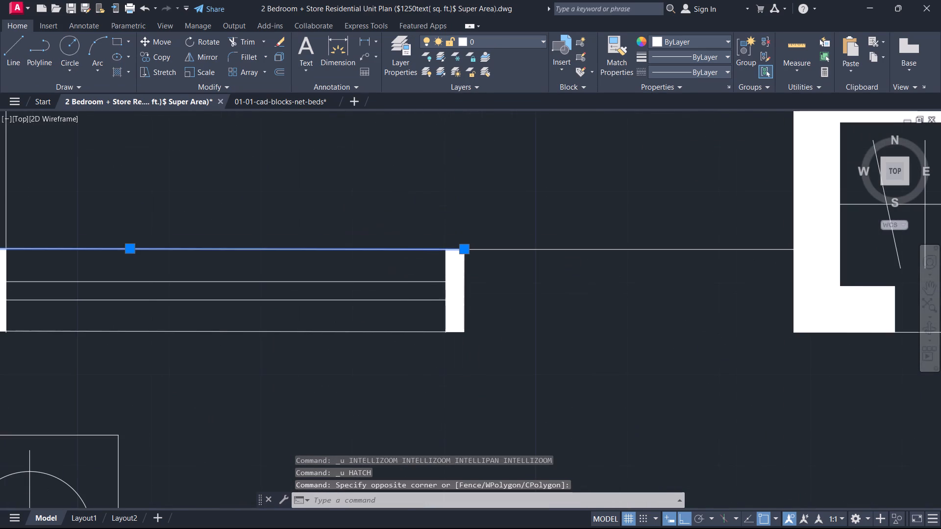
middle_drag(315, 258, 371, 274)
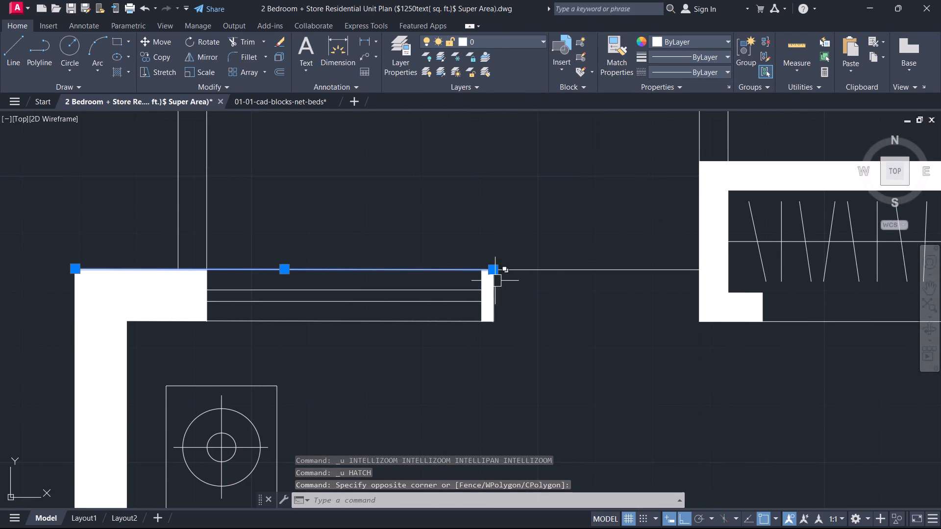
click(582, 292)
click(551, 247)
key(Delete)
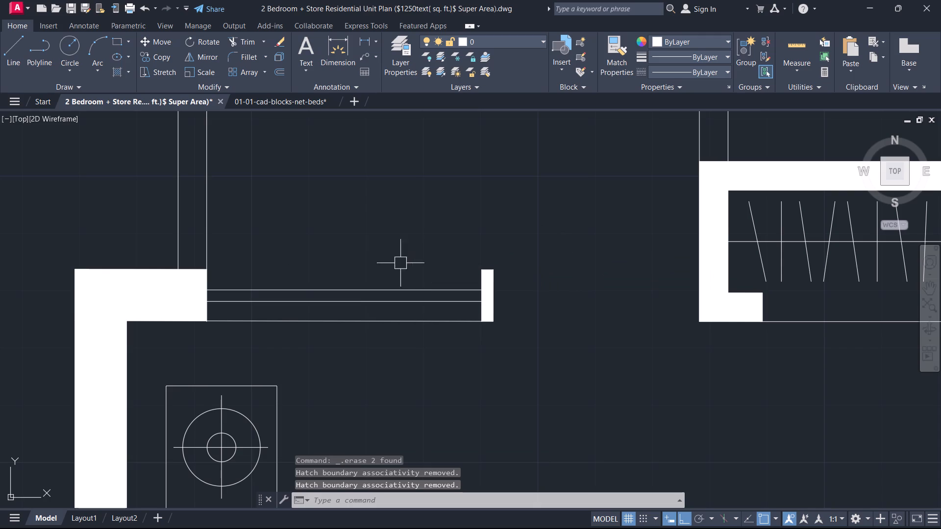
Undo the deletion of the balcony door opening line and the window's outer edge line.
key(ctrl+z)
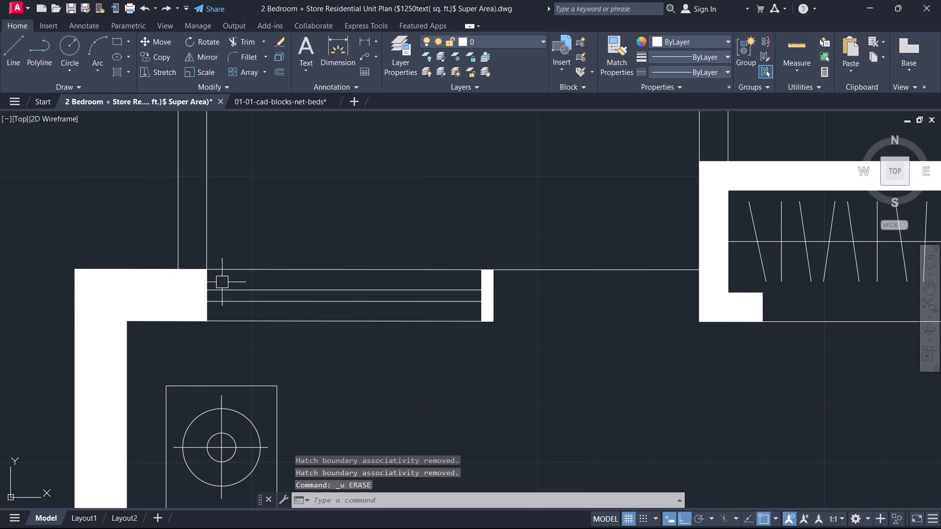
Stretch the window's outer edge line east across the balcony door opening, past the wall beside the wardrobe.
click(450, 273)
click(494, 271)
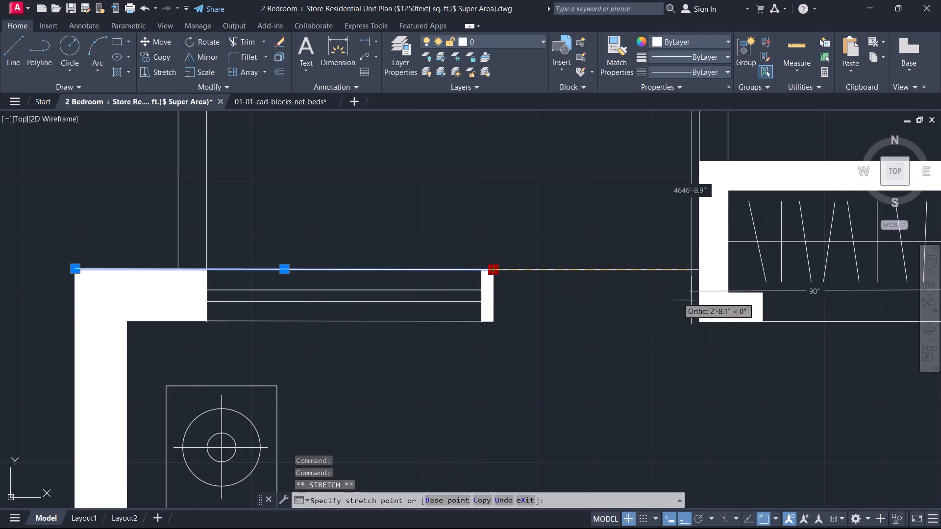
click(735, 269)
key(Escape)
Trim the end of the stretched edge line that overshoots into the wardrobe beyond the wall.
scroll(738, 275, up, 1)
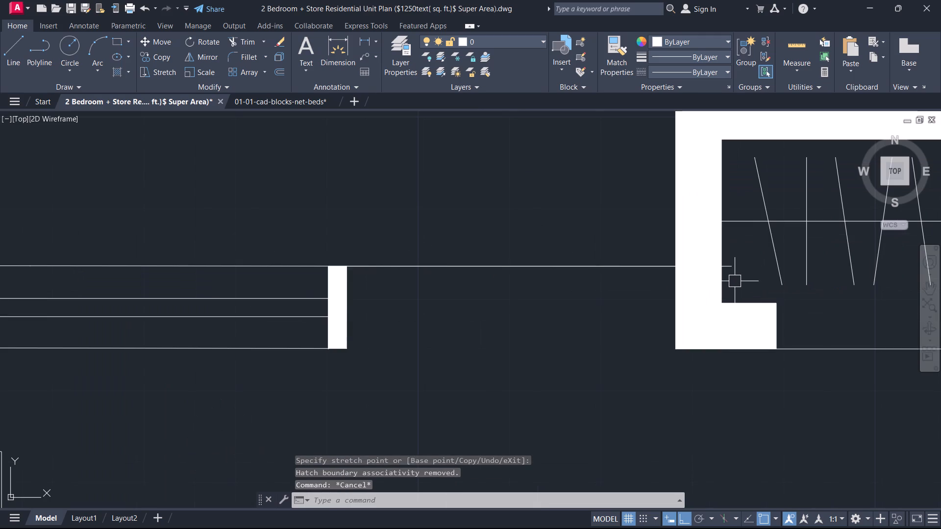
text(tr)
key(space)
click(725, 279)
scroll(726, 277, up, 2)
key(Escape)
click(727, 272)
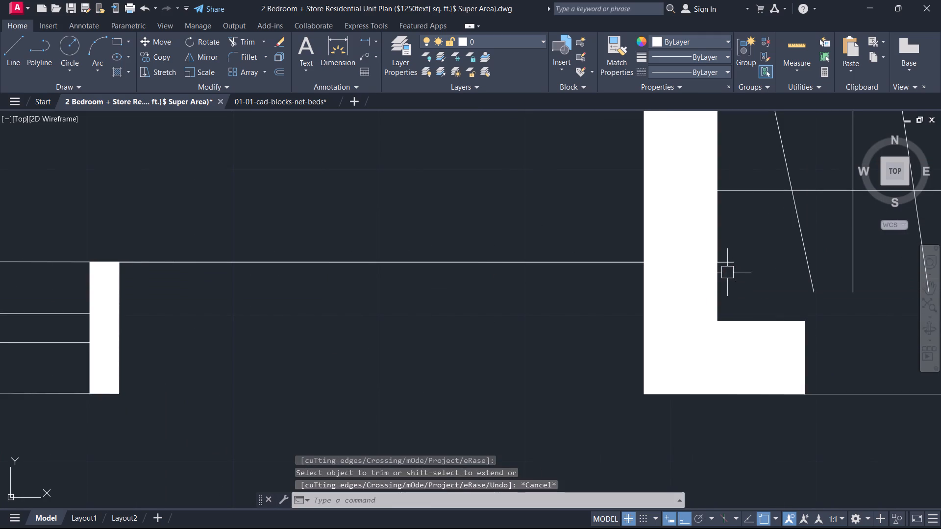
key(Escape)
key(t)
text(r)
key(space)
click(723, 273)
key(Escape)
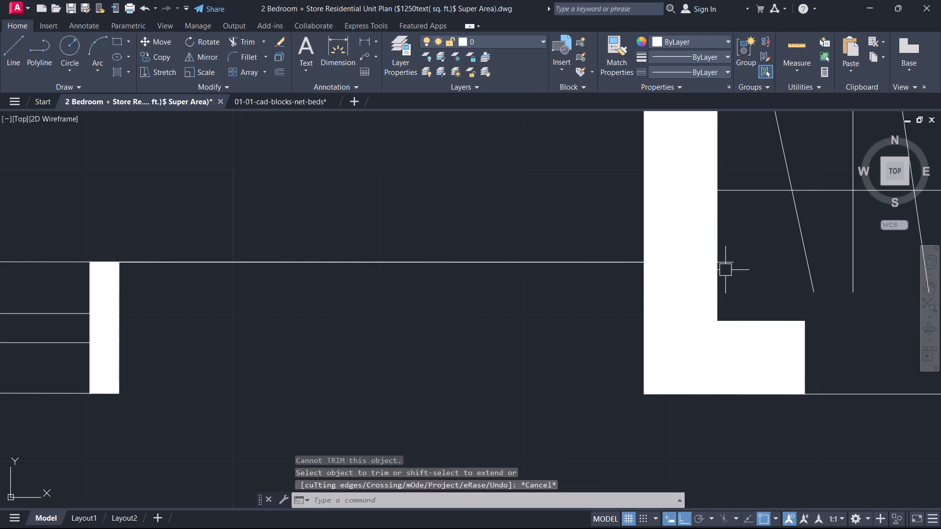
text(tr)
key(space)
click(725, 269)
click(726, 256)
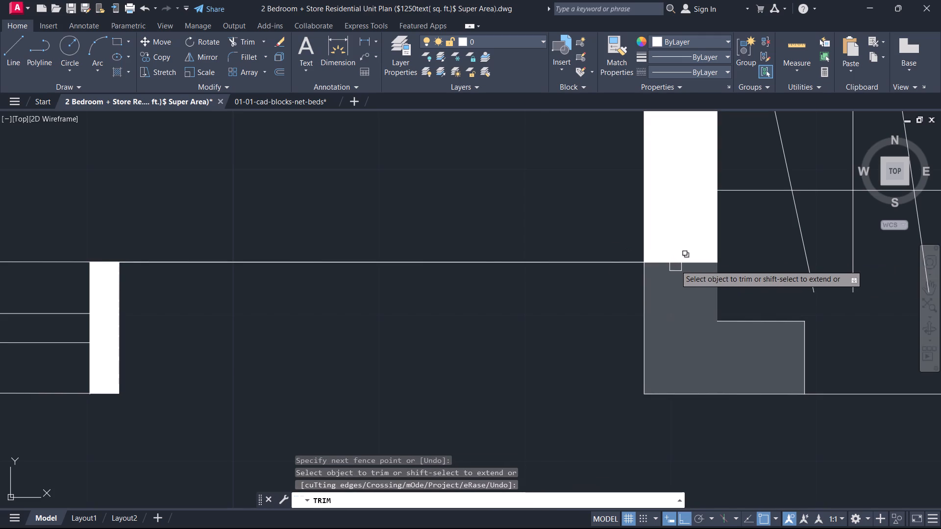
key(Escape)
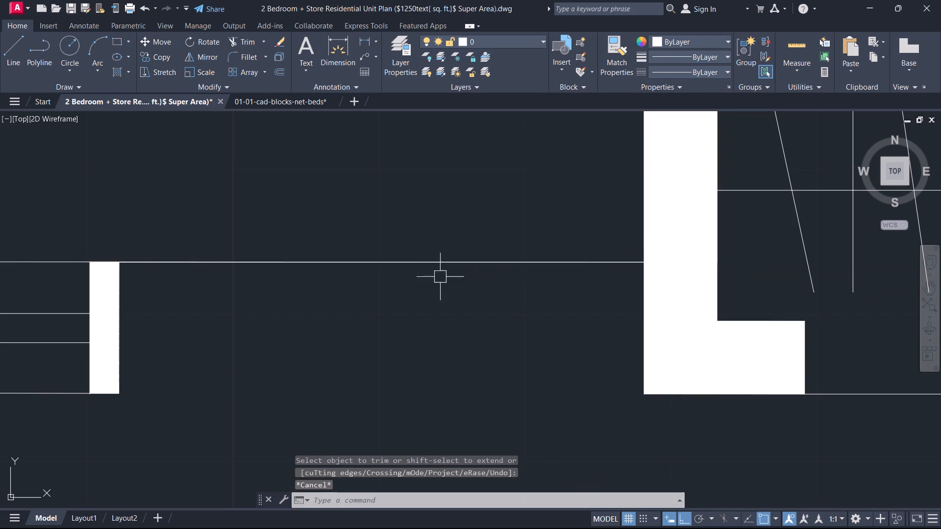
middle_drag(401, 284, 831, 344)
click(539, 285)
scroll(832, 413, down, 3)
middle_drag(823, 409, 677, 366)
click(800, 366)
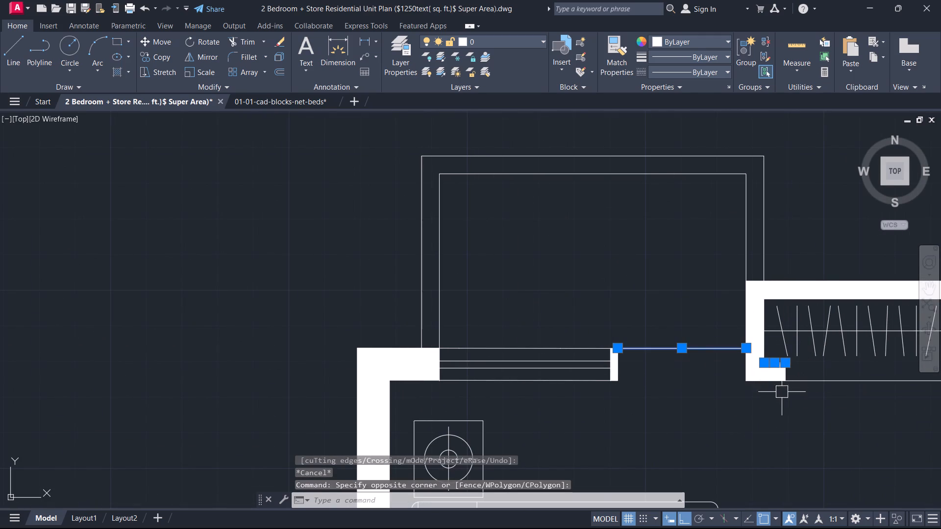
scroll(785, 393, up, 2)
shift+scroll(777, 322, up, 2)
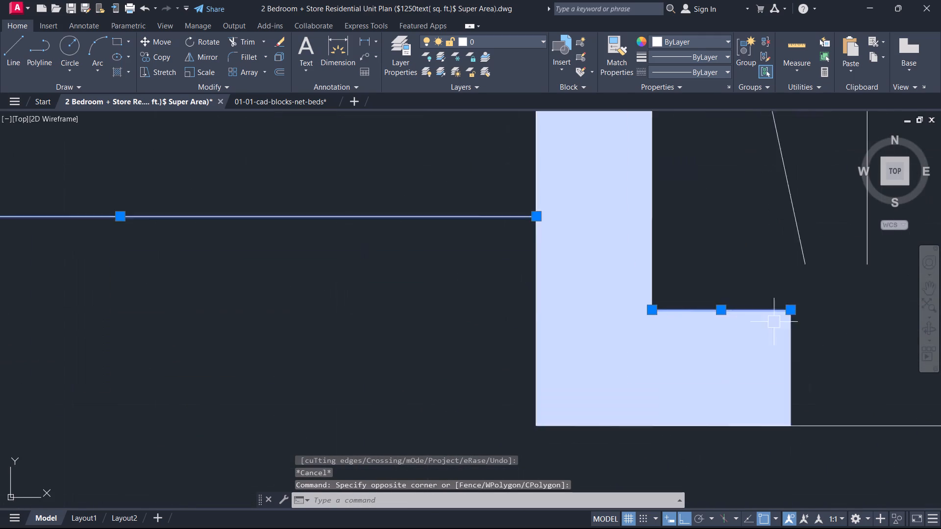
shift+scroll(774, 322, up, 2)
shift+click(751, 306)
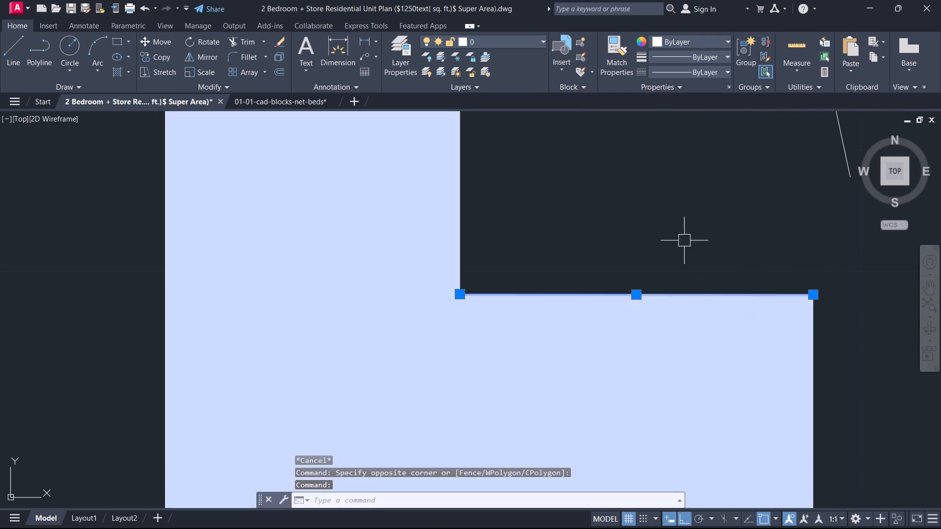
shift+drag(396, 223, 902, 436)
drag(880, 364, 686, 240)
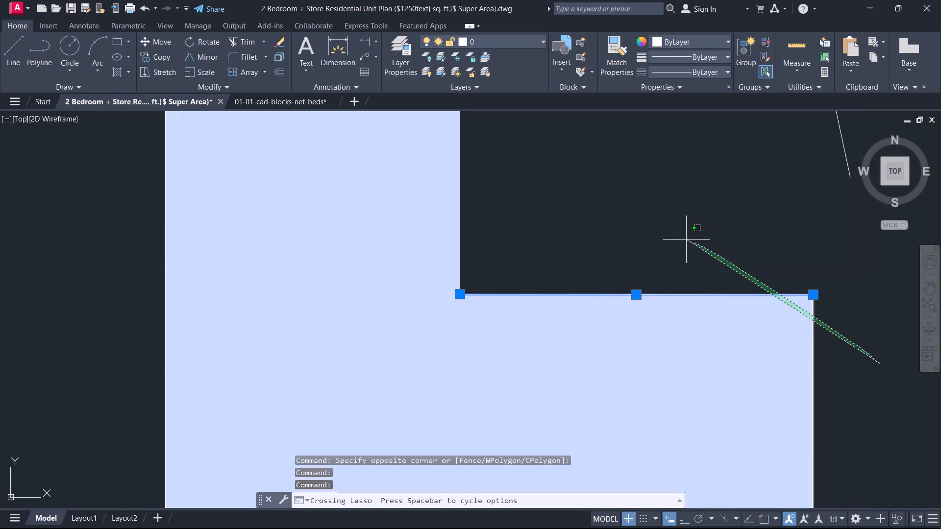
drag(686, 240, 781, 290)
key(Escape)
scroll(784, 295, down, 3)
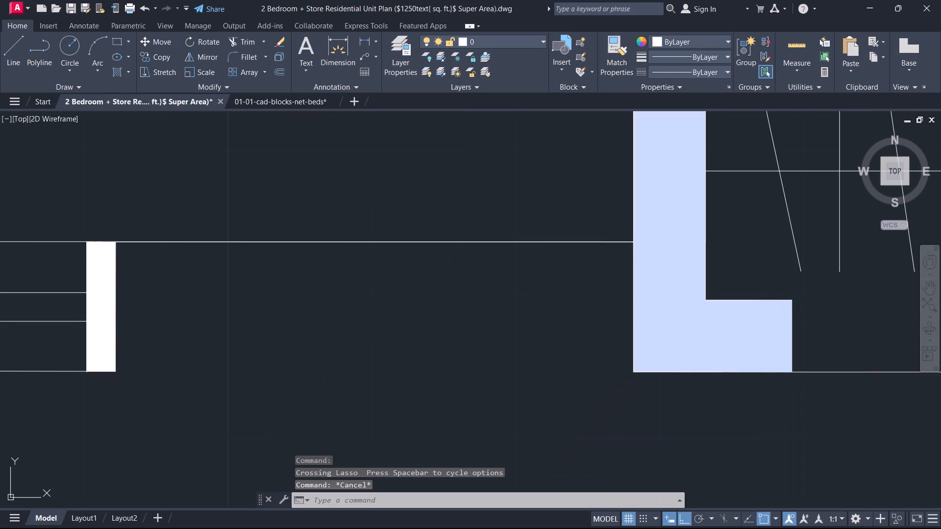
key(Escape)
Delete the short duplicate line across the northern bedroom's balcony door opening.
click(333, 245)
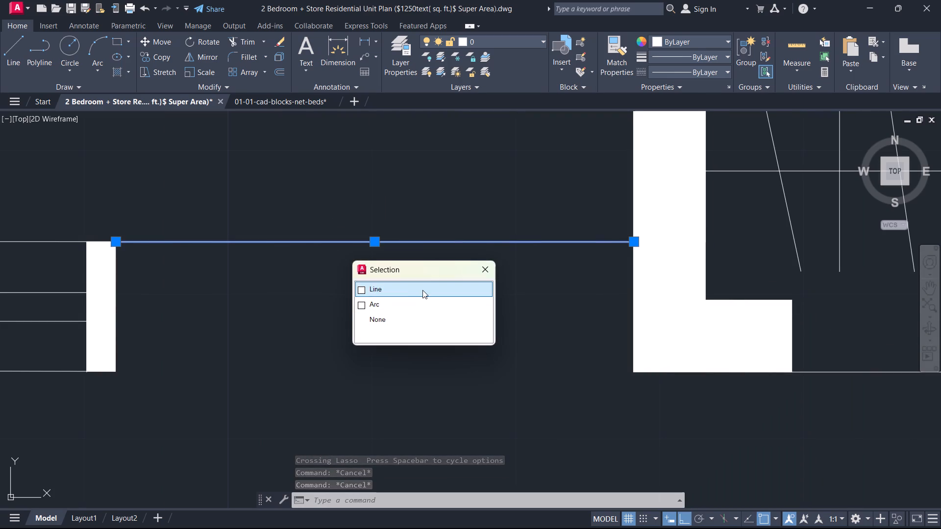
click(422, 290)
key(Delete)
Hatch the northern bedroom's balcony floor with the ANGLE pattern.
scroll(422, 290, down, 4)
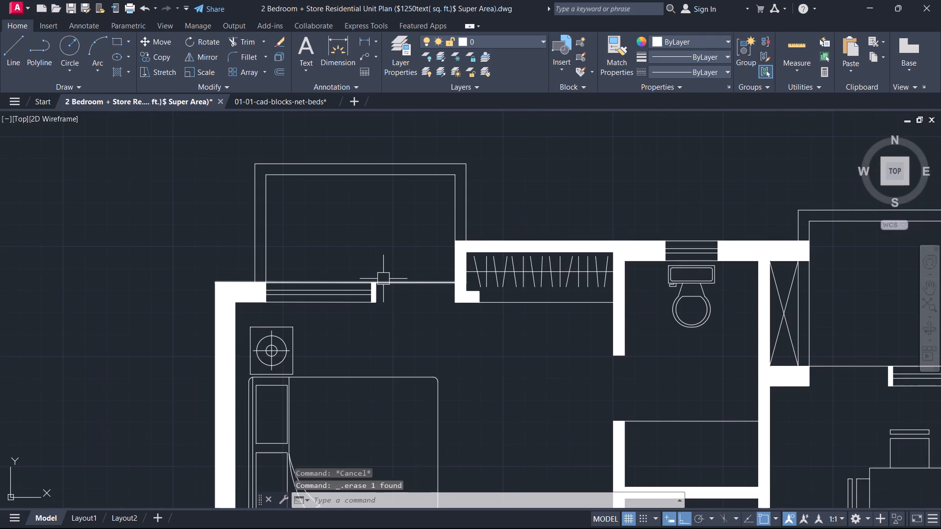
key(h)
key(space)
click(371, 242)
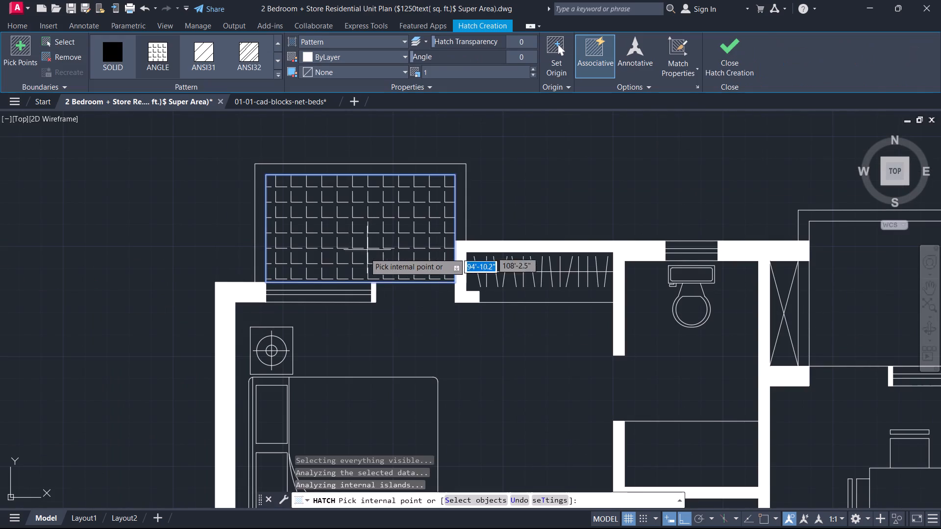
key(Escape)
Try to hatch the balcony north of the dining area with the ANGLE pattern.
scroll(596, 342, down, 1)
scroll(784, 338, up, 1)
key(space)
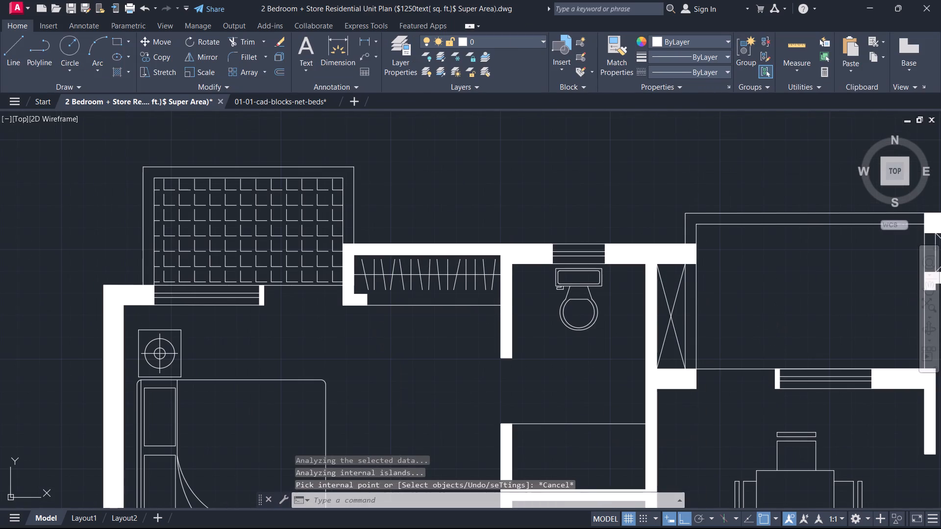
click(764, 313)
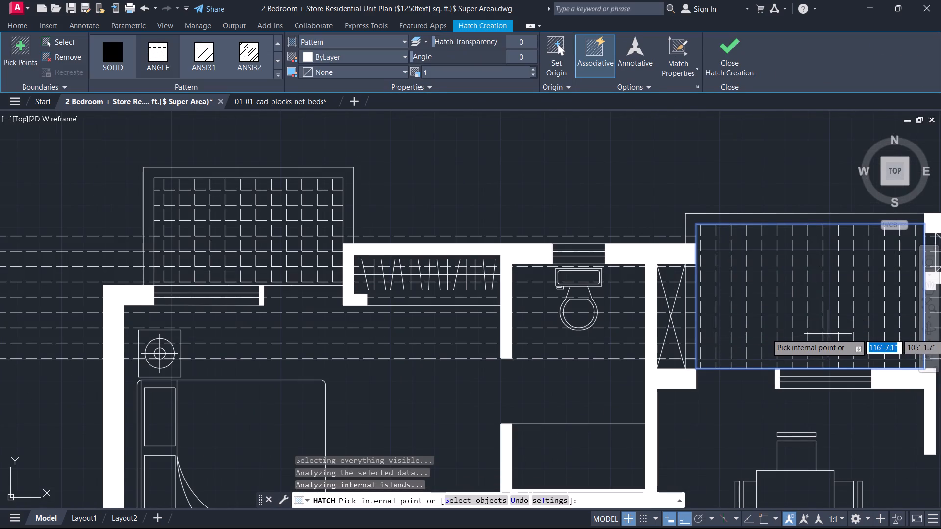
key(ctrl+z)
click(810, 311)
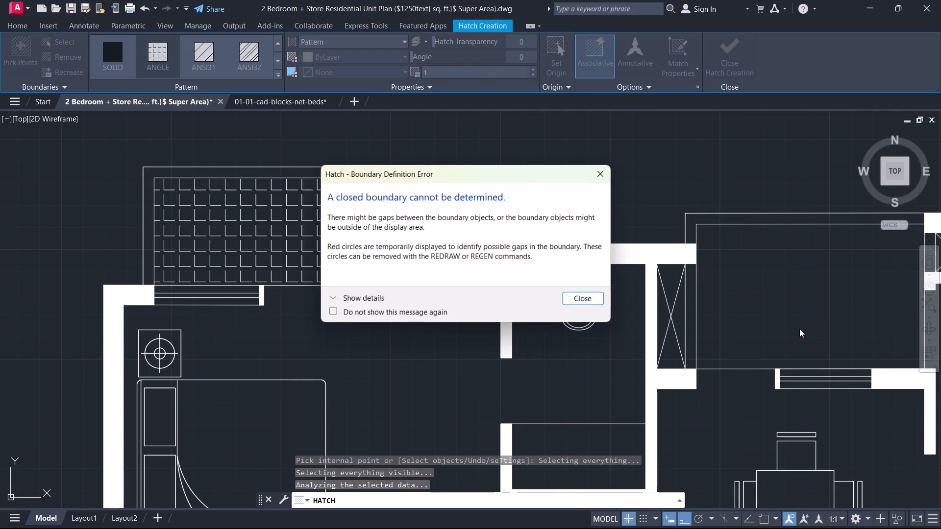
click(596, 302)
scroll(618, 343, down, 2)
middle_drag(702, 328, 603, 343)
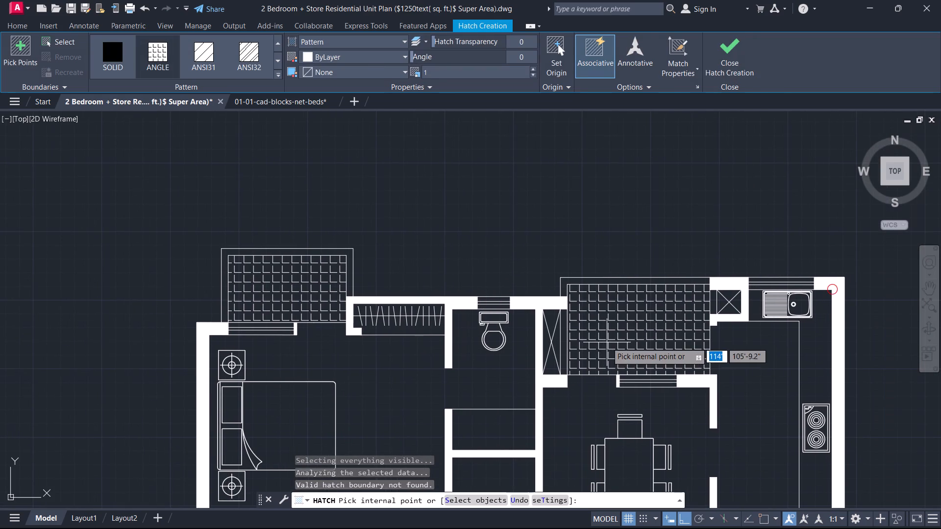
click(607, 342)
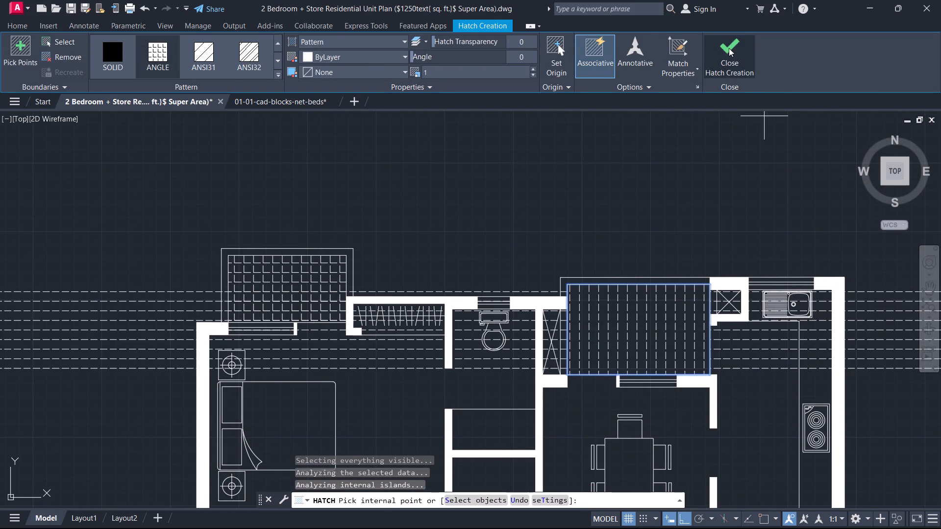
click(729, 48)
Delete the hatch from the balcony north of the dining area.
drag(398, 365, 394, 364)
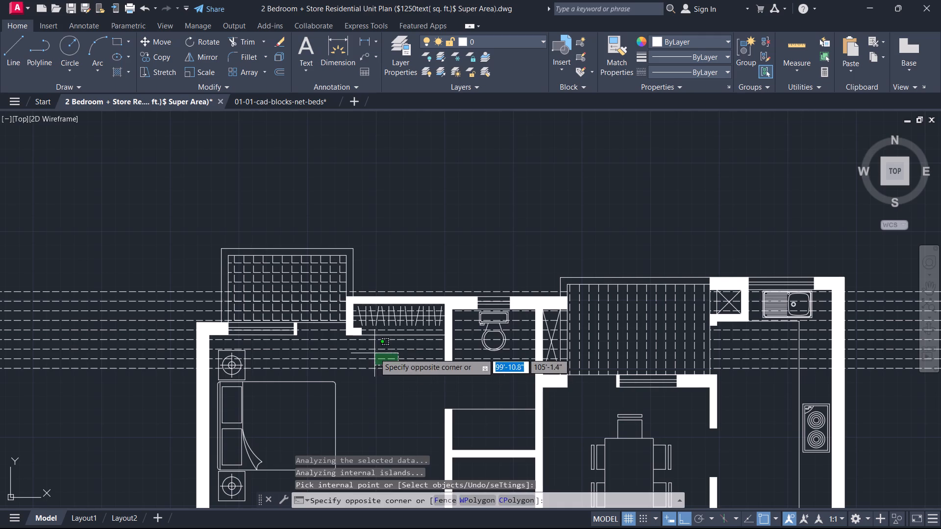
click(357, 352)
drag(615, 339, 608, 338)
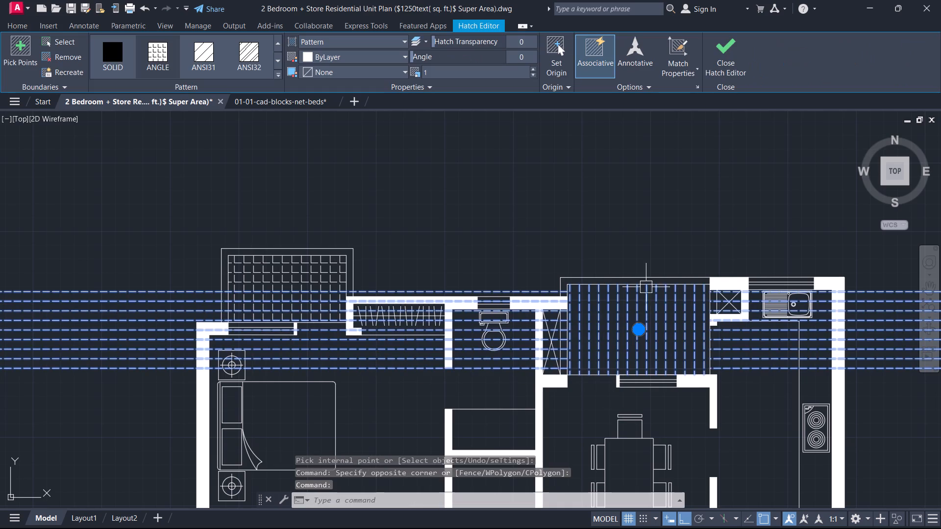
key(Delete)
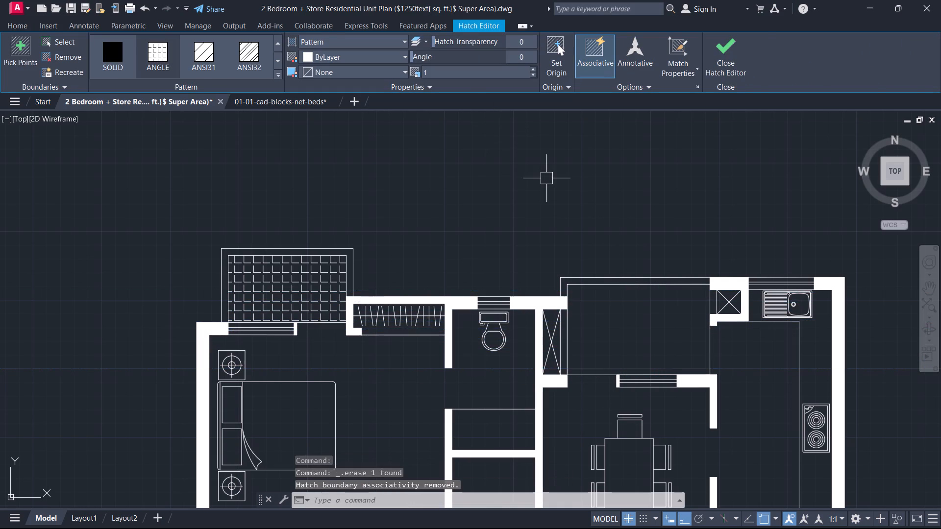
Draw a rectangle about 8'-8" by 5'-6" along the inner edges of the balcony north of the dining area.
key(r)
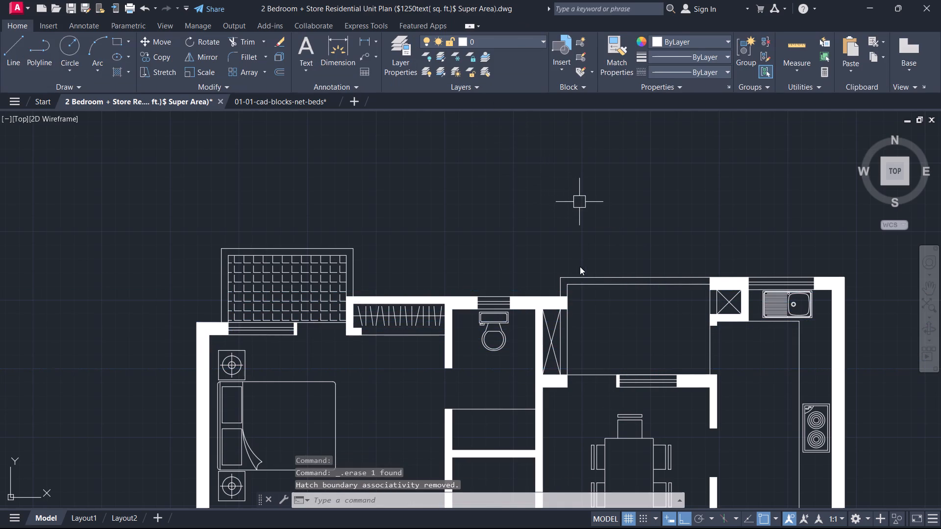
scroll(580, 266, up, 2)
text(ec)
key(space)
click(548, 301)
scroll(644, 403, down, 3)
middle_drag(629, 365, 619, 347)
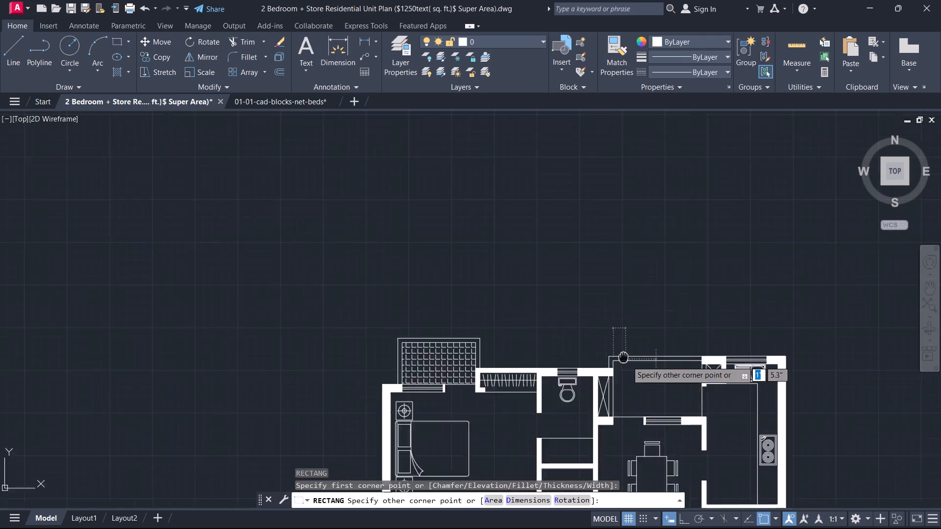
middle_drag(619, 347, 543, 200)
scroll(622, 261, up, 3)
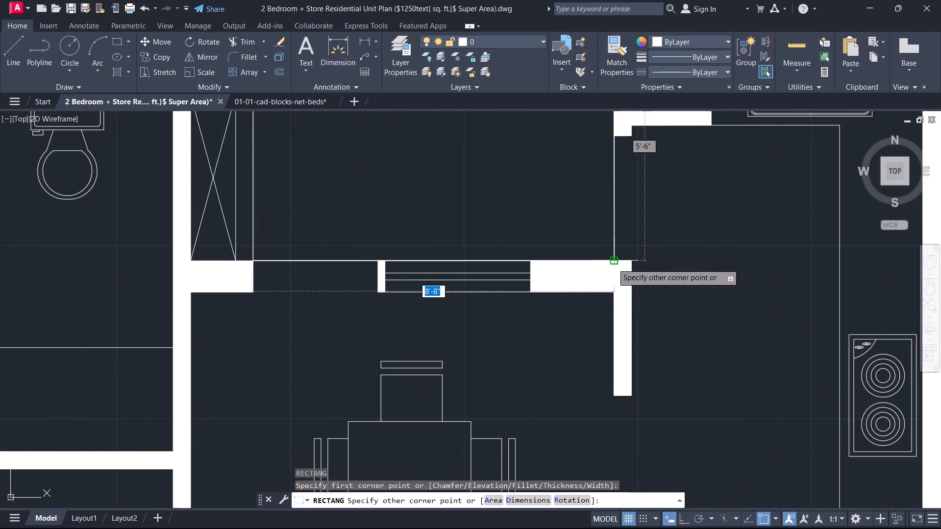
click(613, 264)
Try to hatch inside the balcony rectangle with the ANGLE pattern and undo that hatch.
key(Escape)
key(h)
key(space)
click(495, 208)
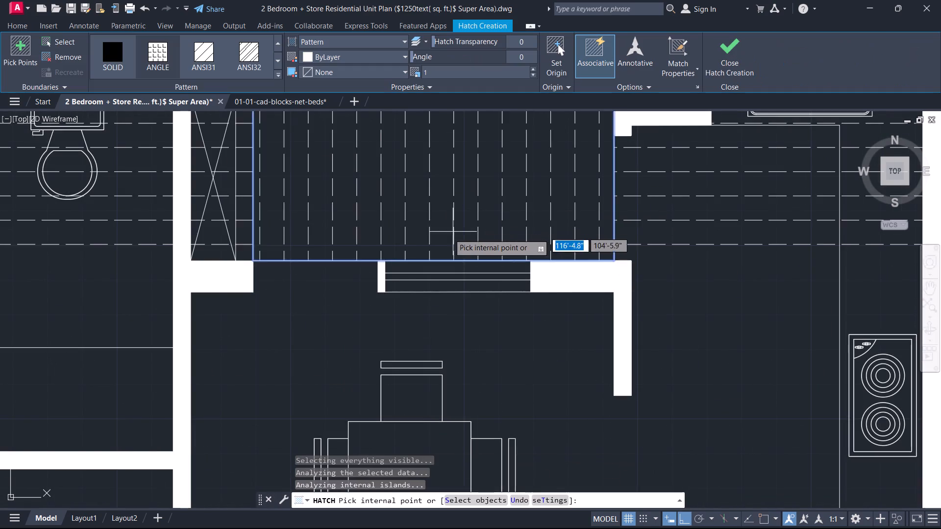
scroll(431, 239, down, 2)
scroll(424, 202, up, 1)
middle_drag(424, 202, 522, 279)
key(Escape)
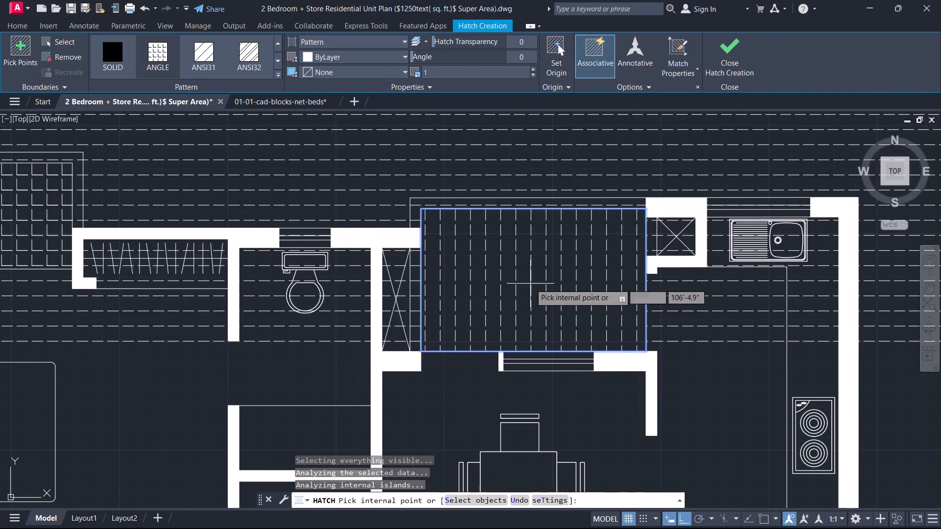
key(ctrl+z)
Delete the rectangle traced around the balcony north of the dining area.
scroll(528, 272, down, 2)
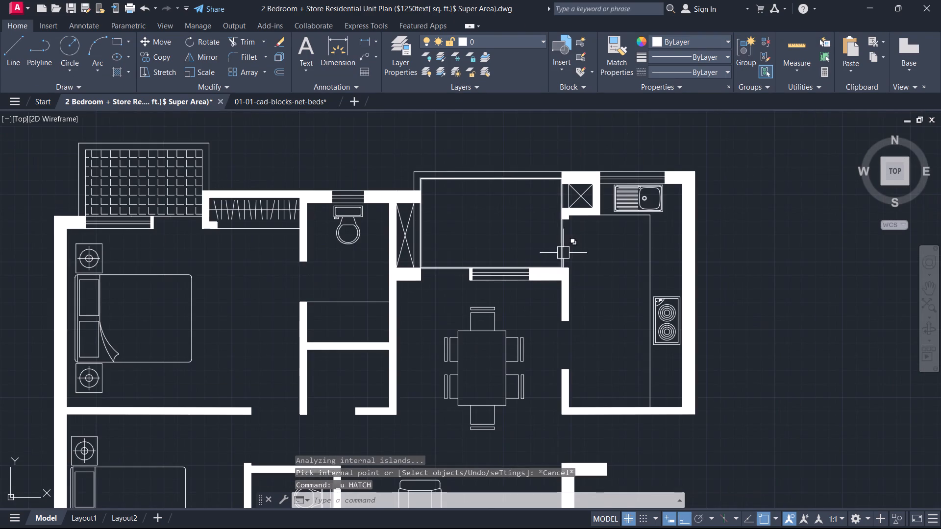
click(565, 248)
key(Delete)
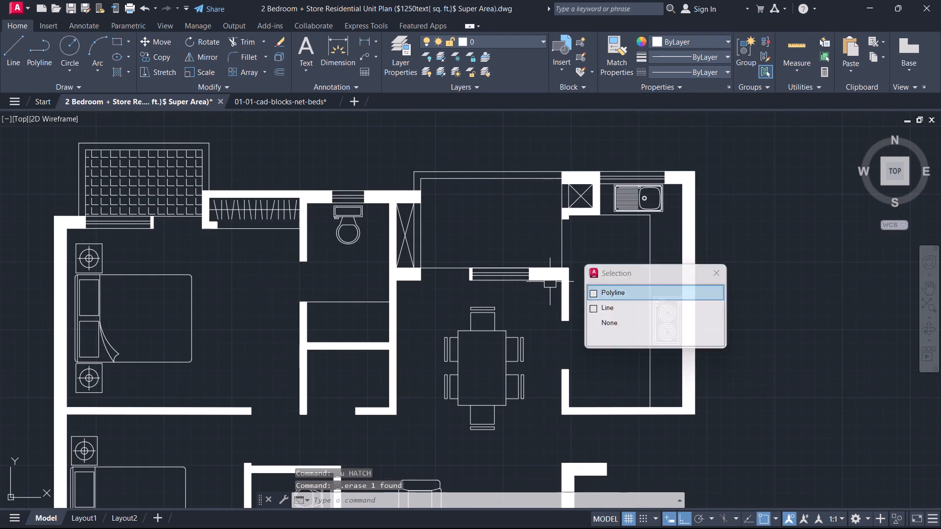
Delete the vertical line closing the opening between the dining-side balcony and the kitchen.
click(564, 250)
key(Delete)
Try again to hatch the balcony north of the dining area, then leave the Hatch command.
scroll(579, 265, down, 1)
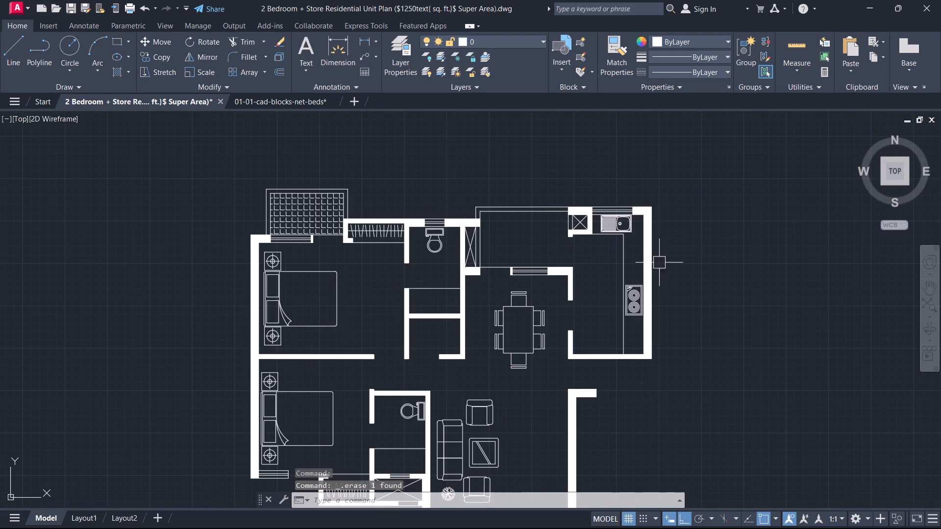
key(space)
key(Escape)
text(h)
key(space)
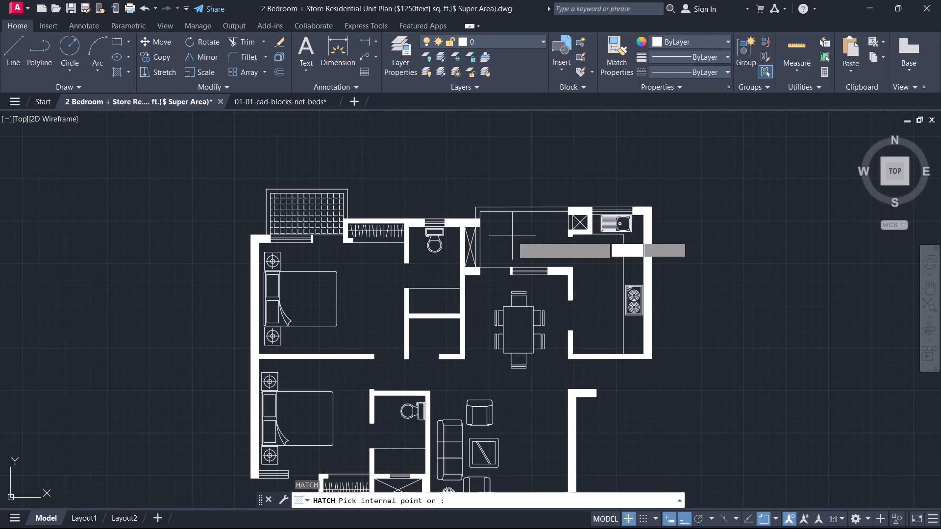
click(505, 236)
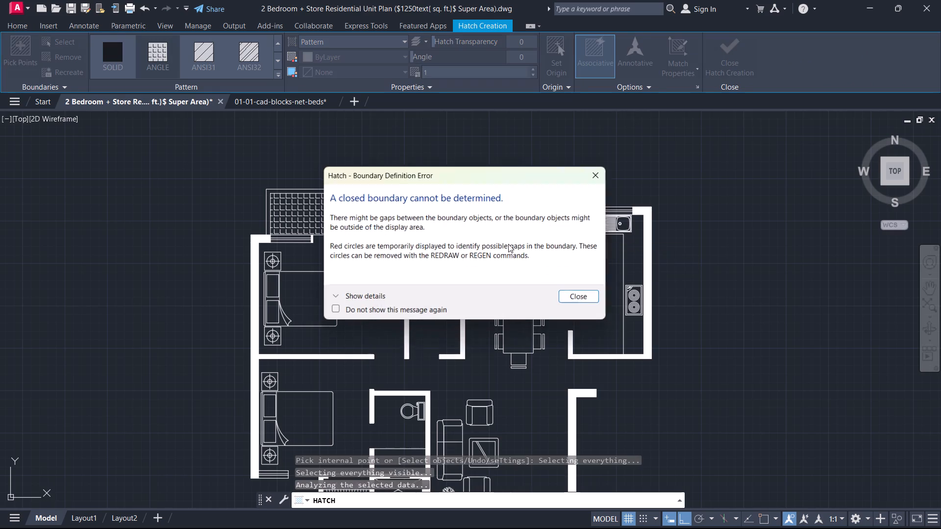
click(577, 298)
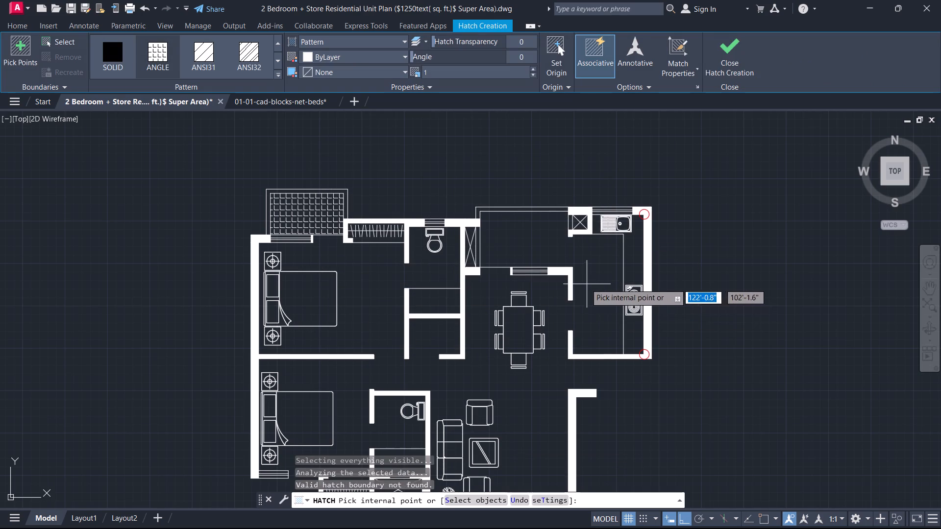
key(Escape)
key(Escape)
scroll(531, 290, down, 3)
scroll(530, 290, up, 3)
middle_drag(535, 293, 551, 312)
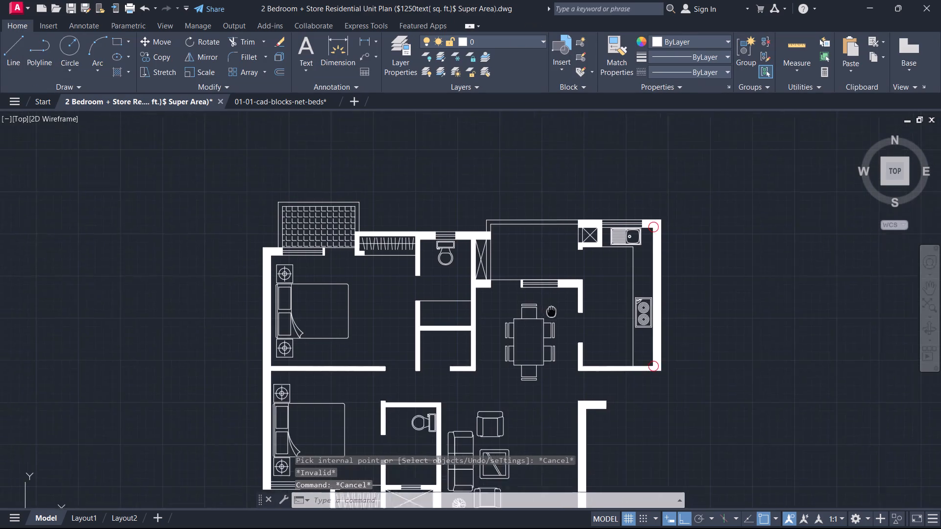
Copy the bedroom balcony's floor hatch horizontally across to the balcony north of the dining area.
middle_drag(551, 312, 567, 347)
scroll(541, 270, down, 1)
scroll(418, 278, down, 2)
scroll(420, 283, up, 4)
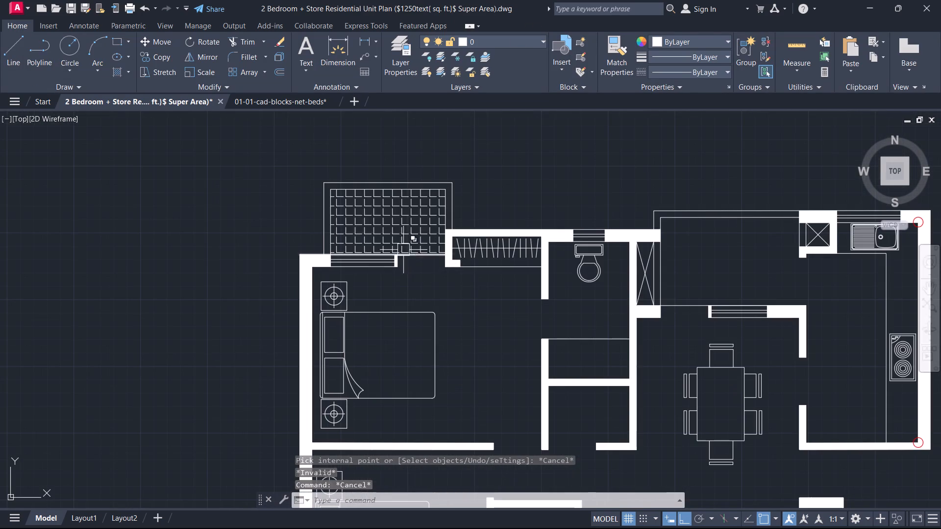
click(395, 227)
text(co)
key(space)
click(401, 238)
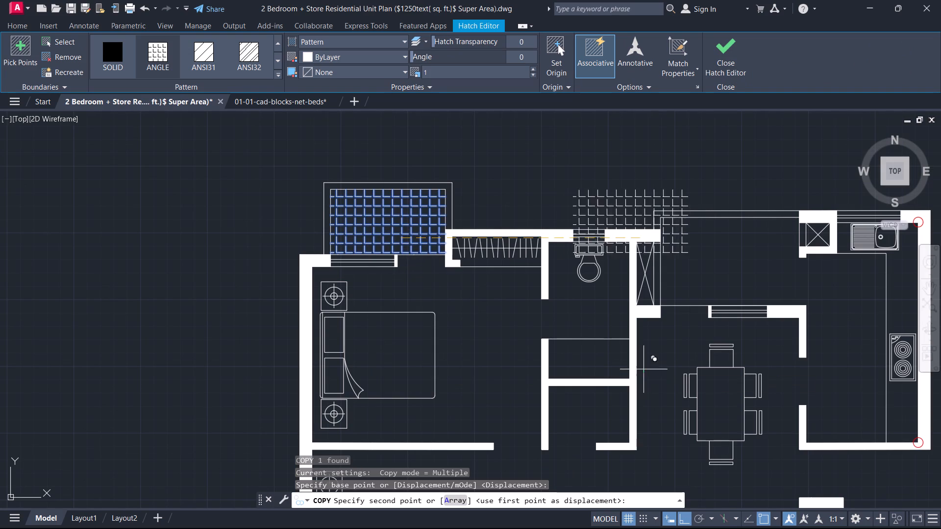
click(738, 251)
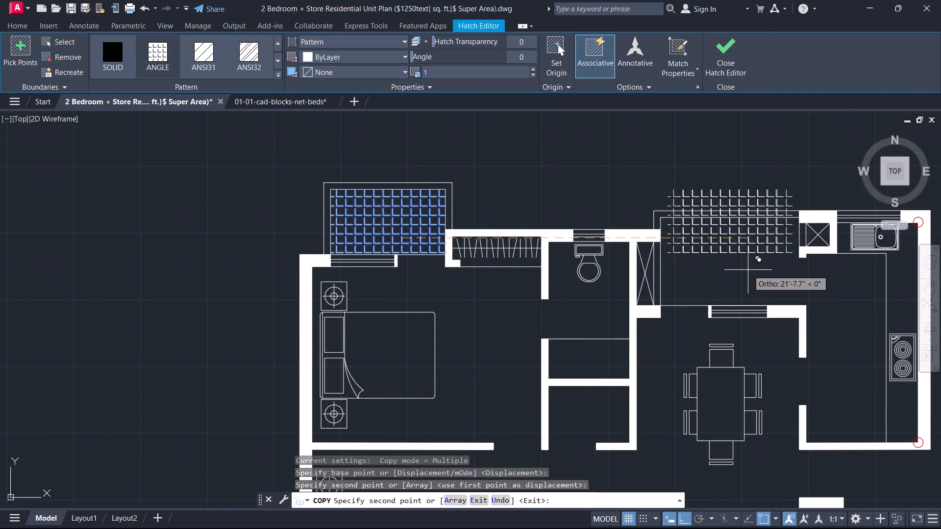
key(Escape)
Move the copied hatch straight down so it sits inside the outline of the dining-side balcony.
click(738, 233)
text(m)
key(space)
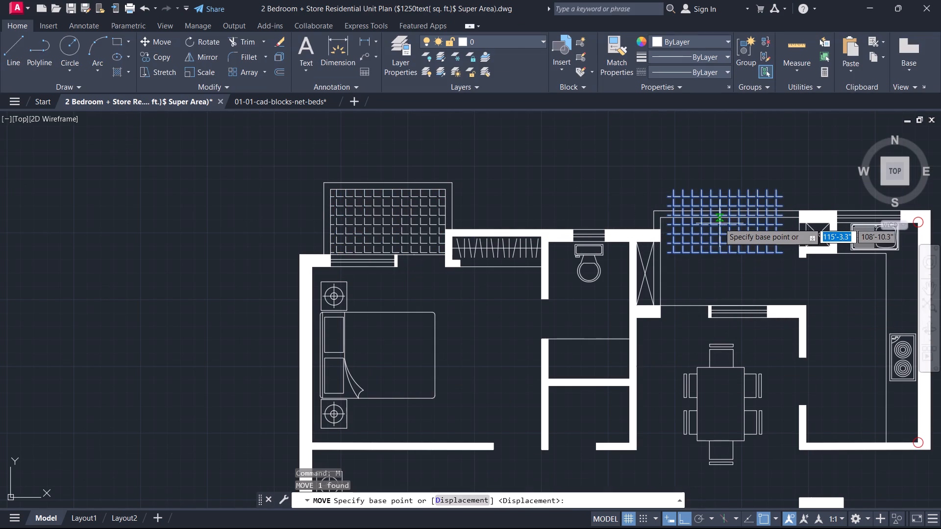
click(719, 222)
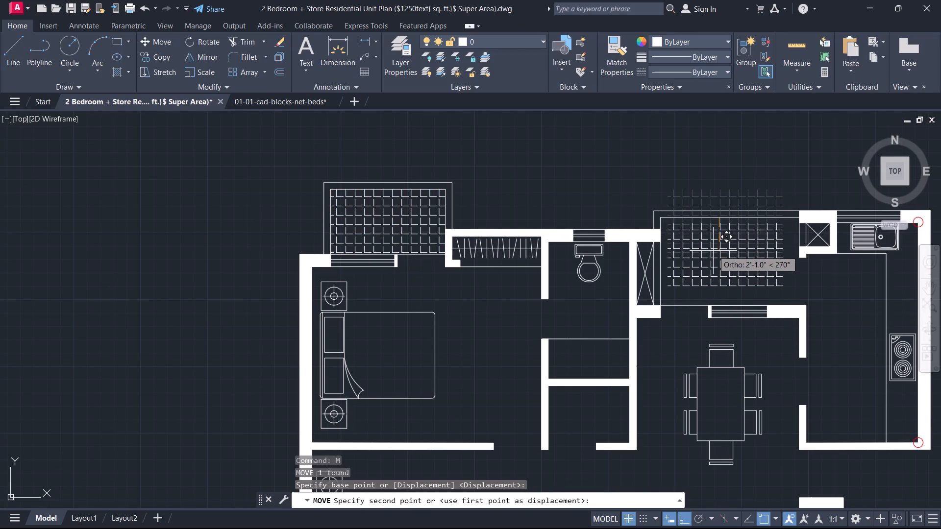
click(718, 258)
key(Escape)
scroll(718, 282, up, 1)
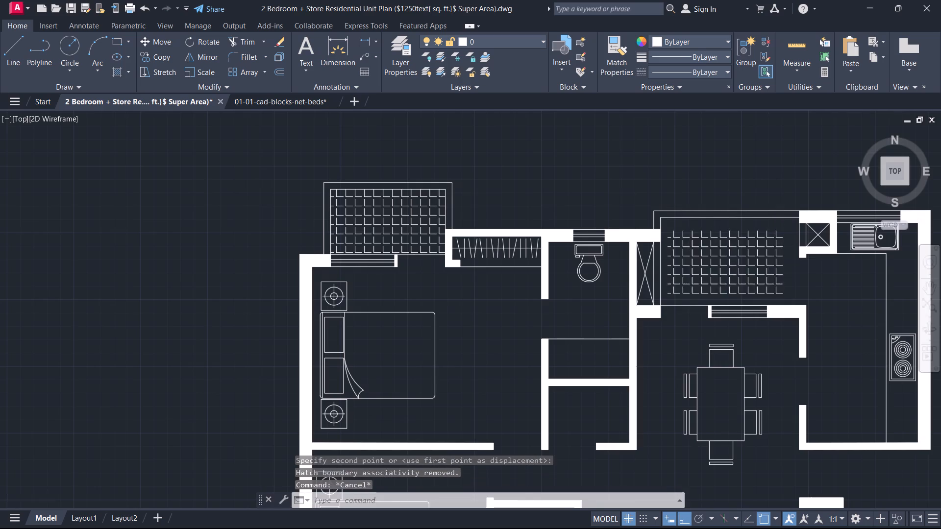
scroll(718, 282, up, 1)
middle_drag(718, 282, 616, 310)
scroll(658, 289, down, 1)
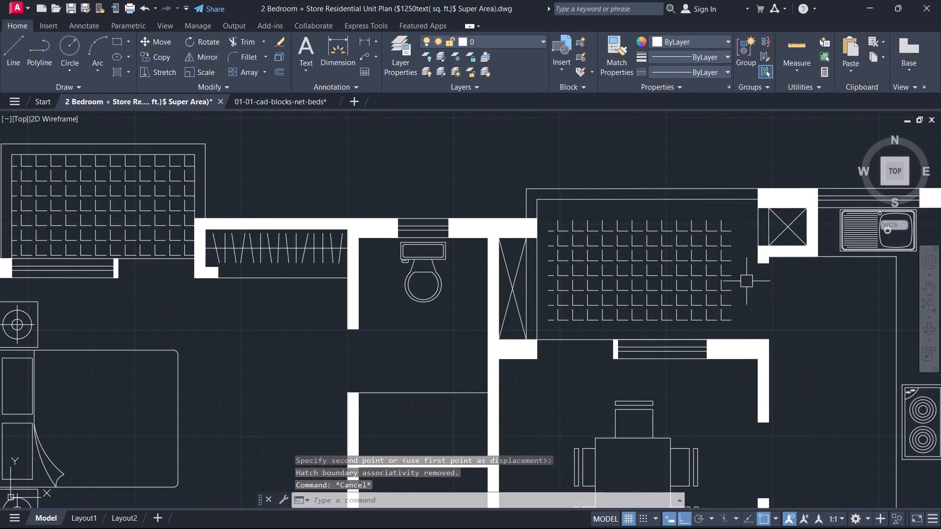
scroll(615, 329, up, 1)
scroll(582, 346, down, 2)
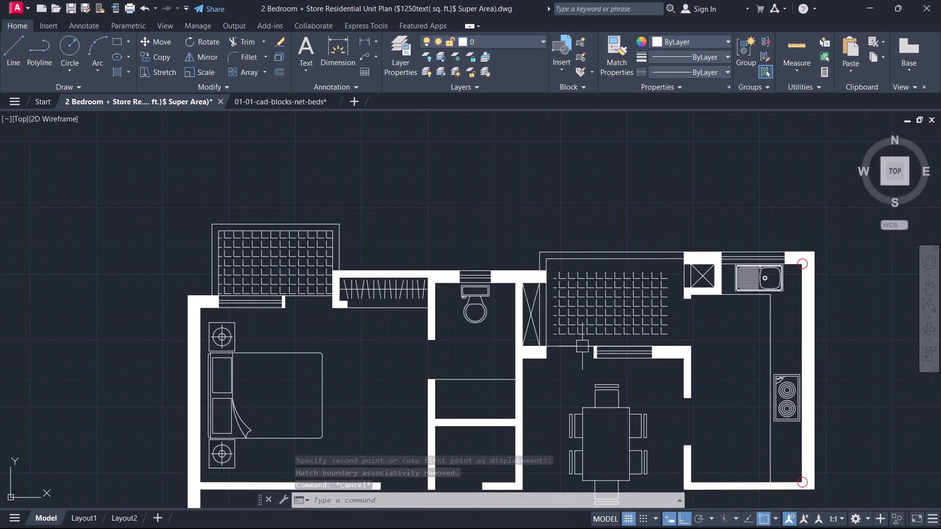
middle_drag(582, 346, 625, 363)
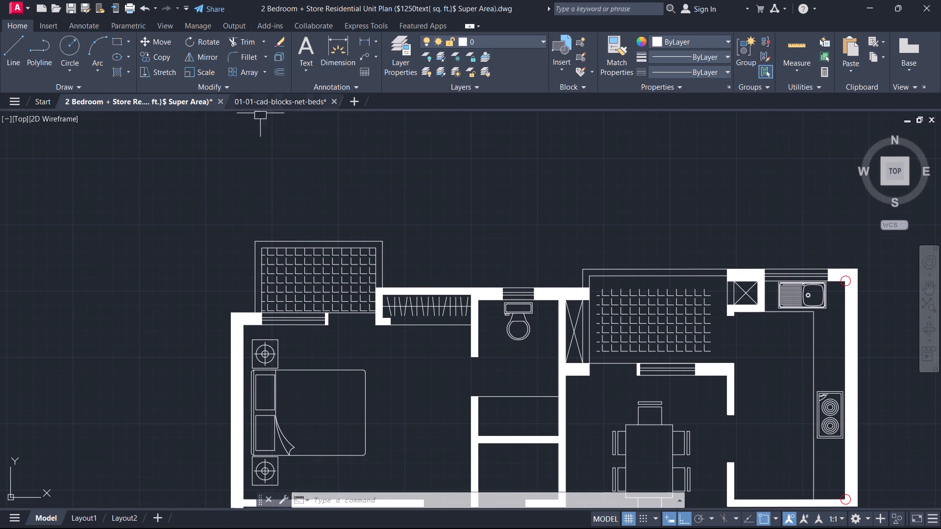
Turn the door layer back on.
click(502, 41)
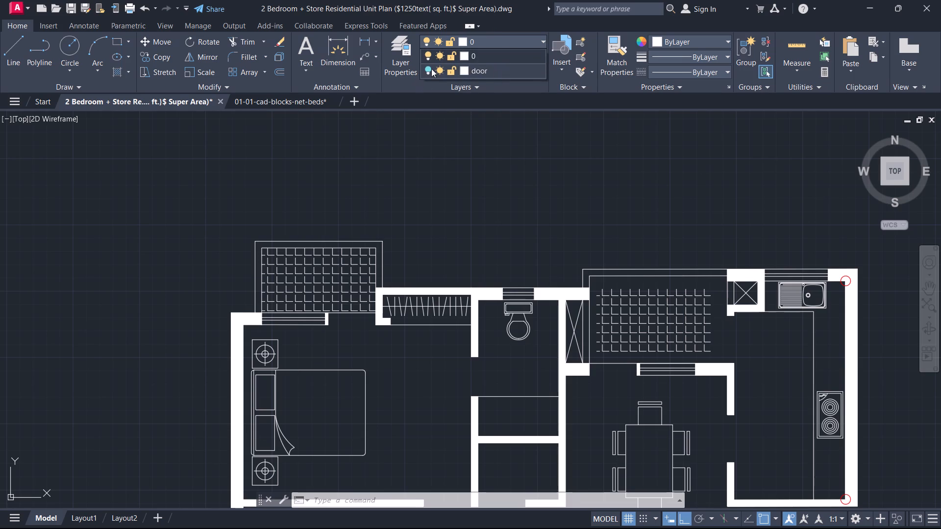
click(432, 67)
key(Escape)
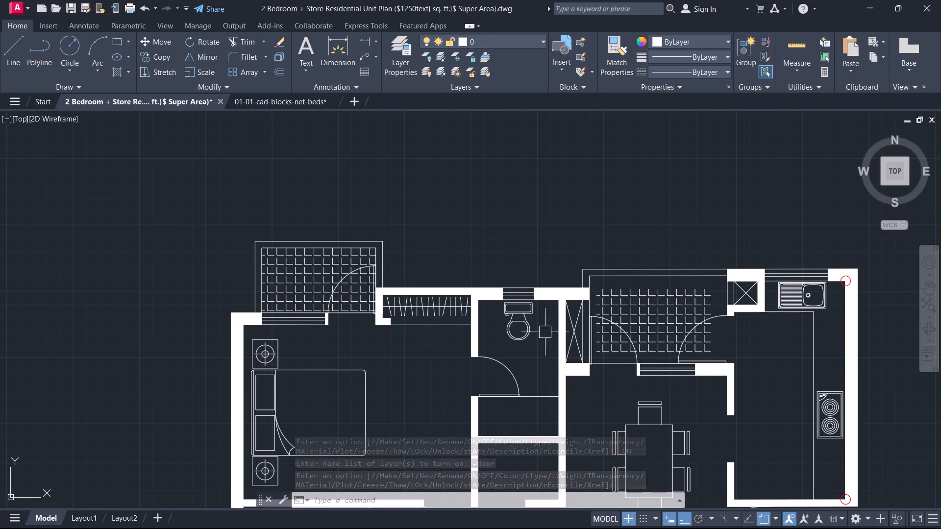
Stretch the four corners of the dining-side balcony hatch out to the balcony's corners.
click(661, 319)
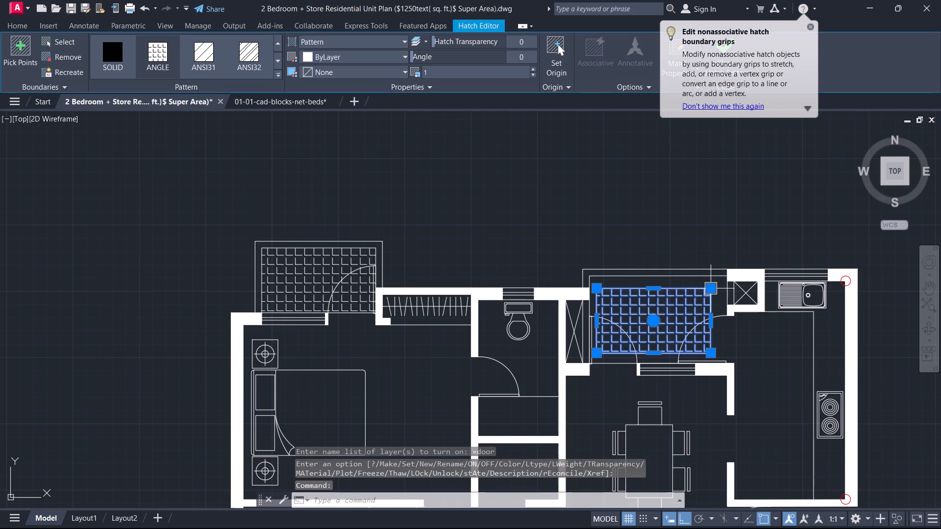
click(709, 287)
click(730, 274)
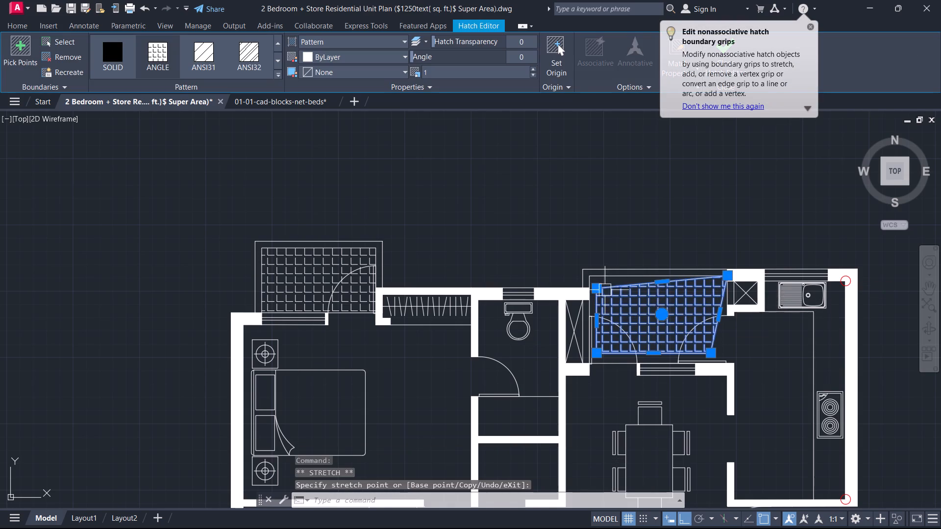
click(597, 292)
scroll(588, 282, up, 3)
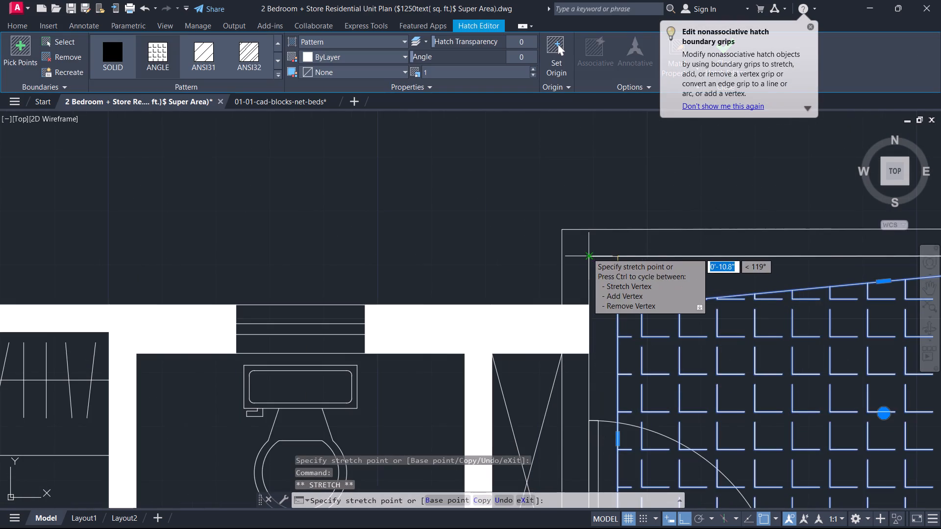
click(587, 253)
scroll(654, 312, down, 5)
middle_drag(654, 316, 659, 267)
scroll(645, 281, up, 4)
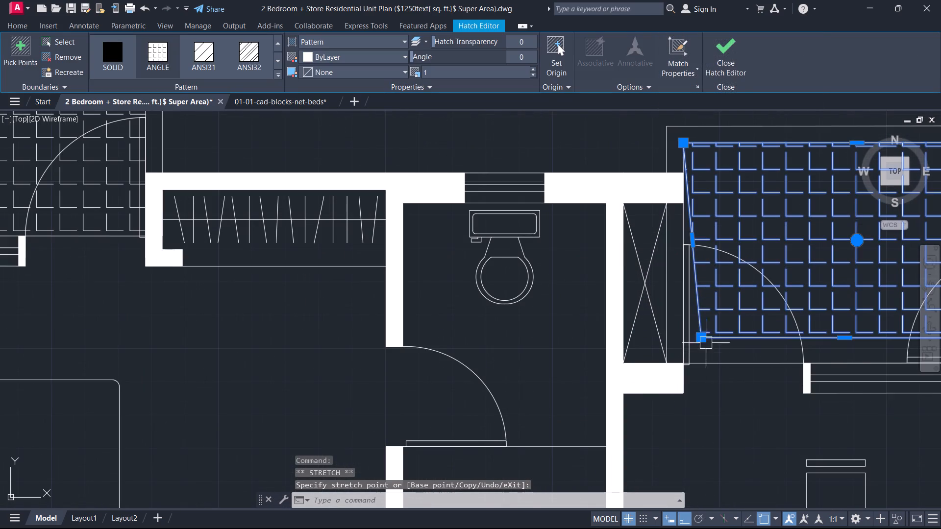
drag(700, 336, 699, 342)
click(683, 363)
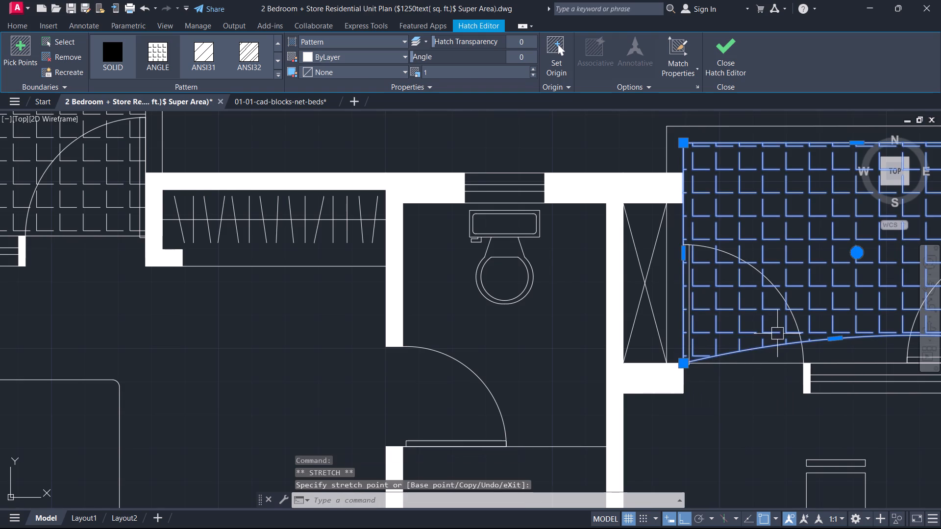
middle_drag(774, 331, 414, 328)
click(624, 335)
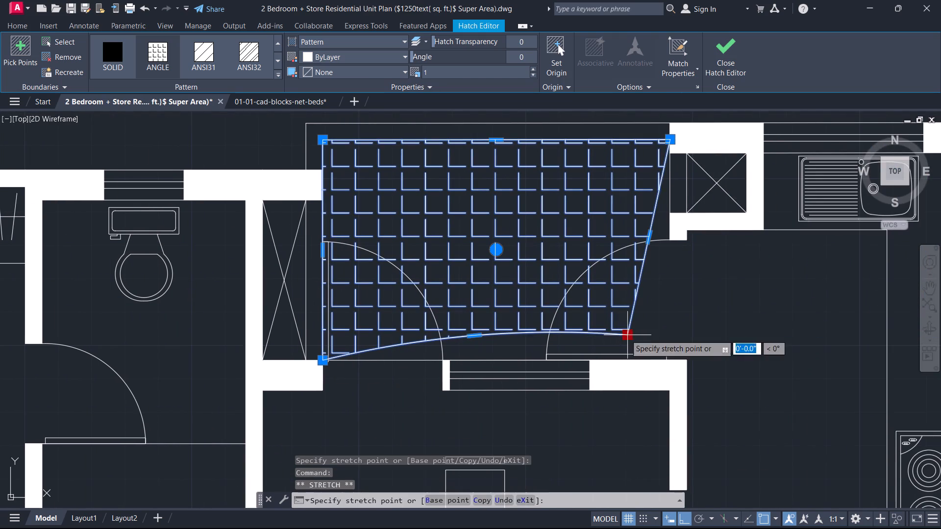
click(664, 362)
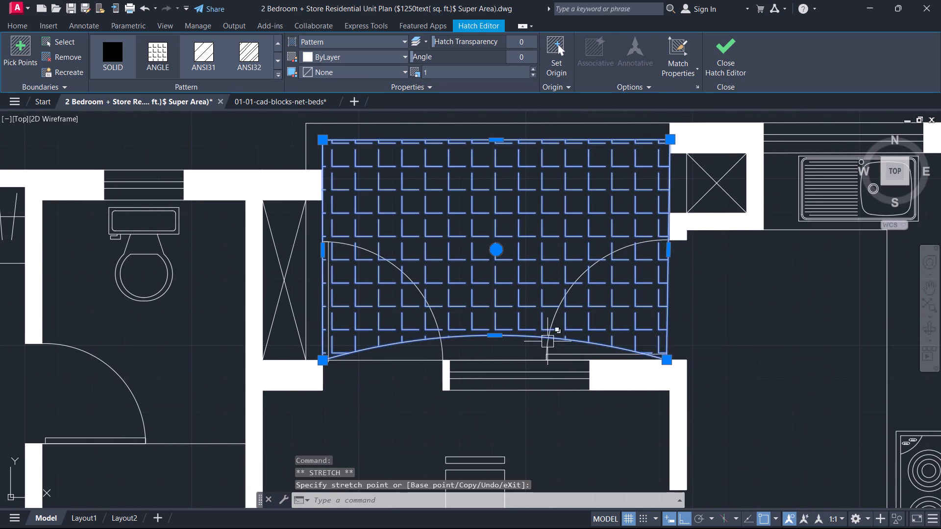
Pull the curved bottom edge of the dining-side balcony hatch down to the wall line and deselect the hatch.
scroll(540, 341, up, 1)
click(468, 333)
click(466, 371)
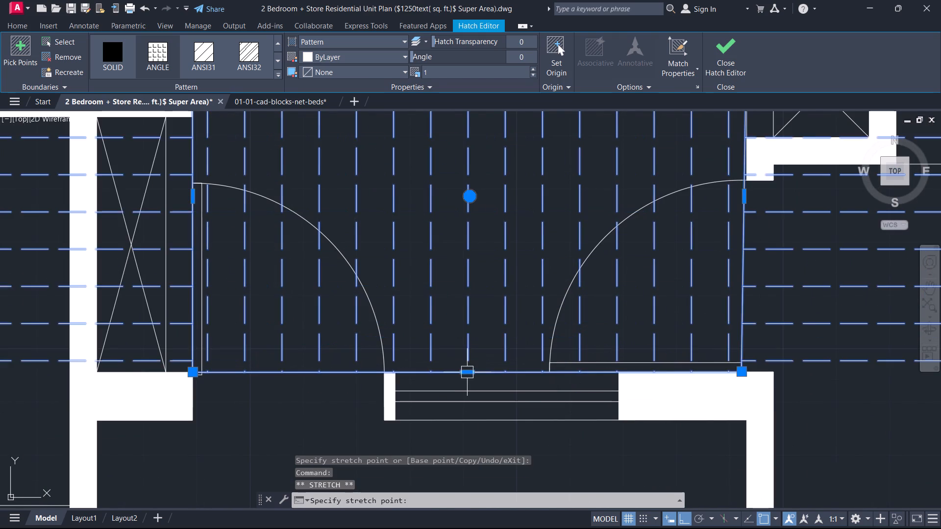
scroll(473, 285, down, 2)
scroll(469, 294, up, 3)
click(470, 366)
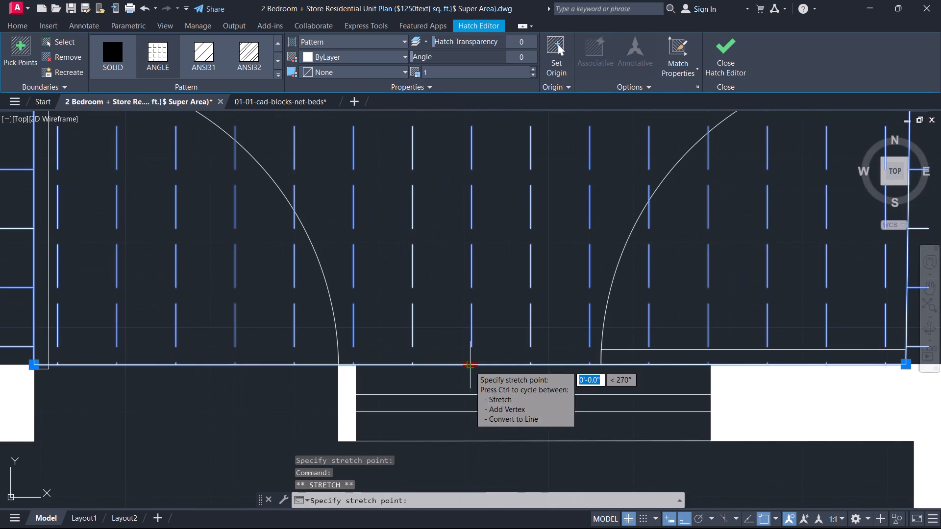
click(472, 358)
scroll(465, 380, down, 5)
scroll(458, 341, up, 2)
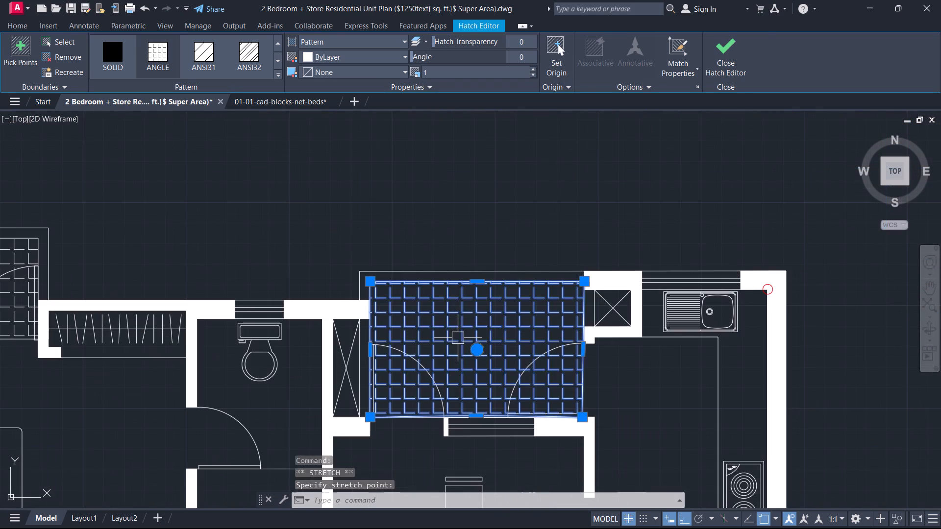
key(Escape)
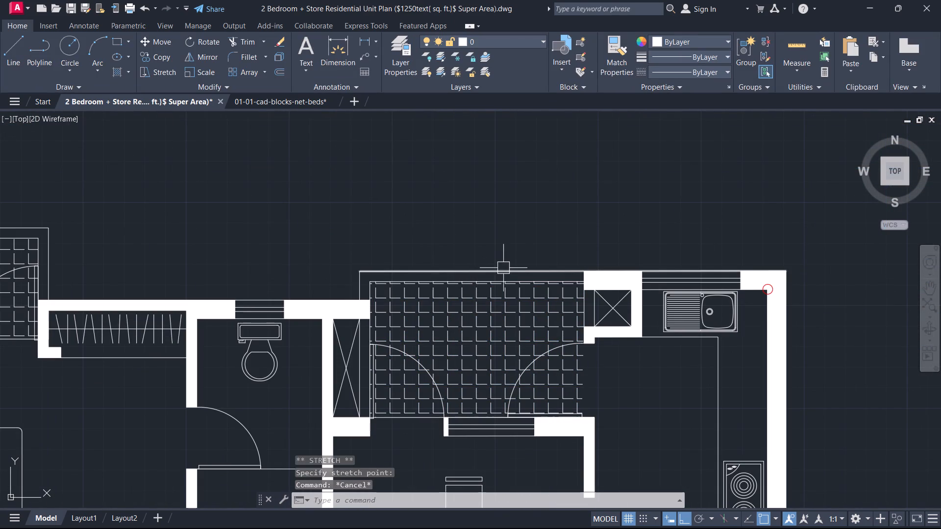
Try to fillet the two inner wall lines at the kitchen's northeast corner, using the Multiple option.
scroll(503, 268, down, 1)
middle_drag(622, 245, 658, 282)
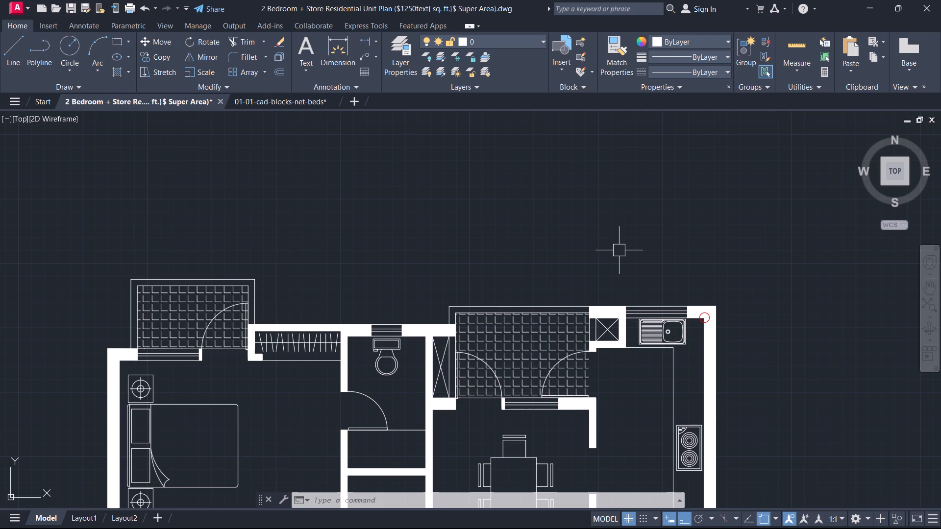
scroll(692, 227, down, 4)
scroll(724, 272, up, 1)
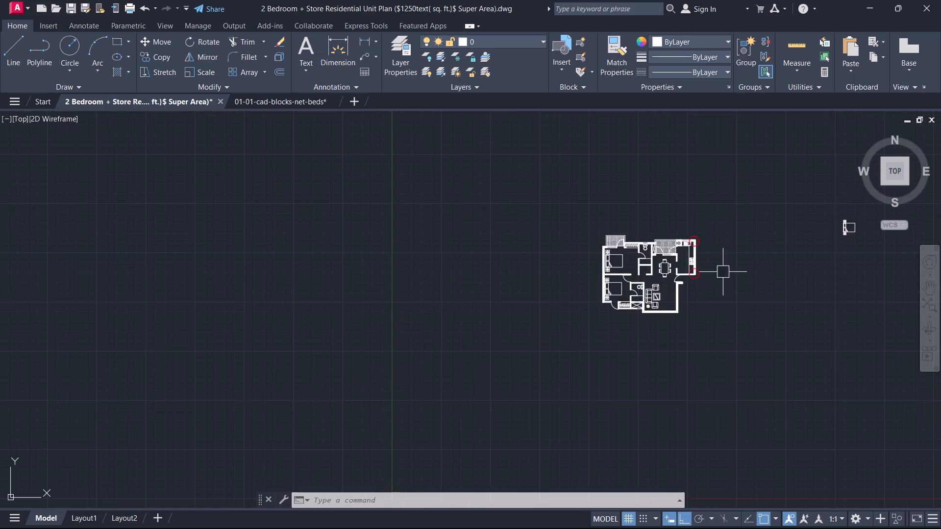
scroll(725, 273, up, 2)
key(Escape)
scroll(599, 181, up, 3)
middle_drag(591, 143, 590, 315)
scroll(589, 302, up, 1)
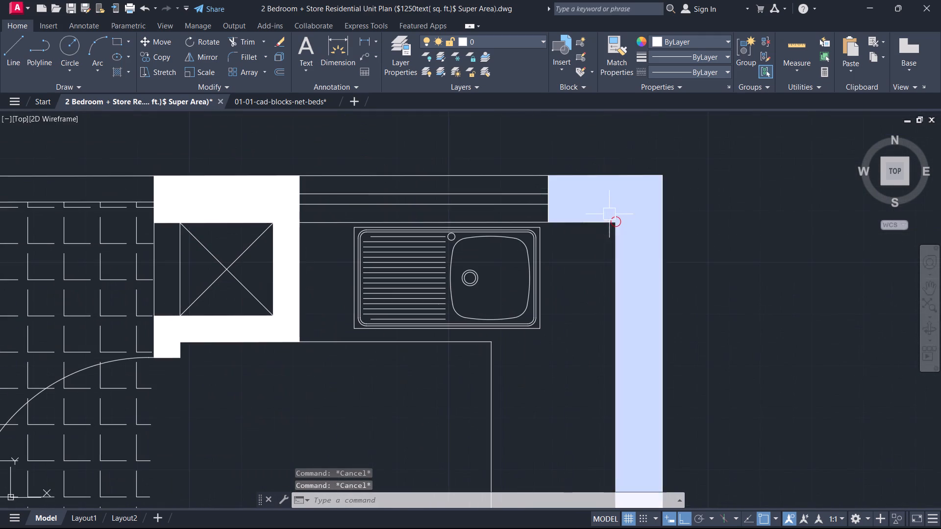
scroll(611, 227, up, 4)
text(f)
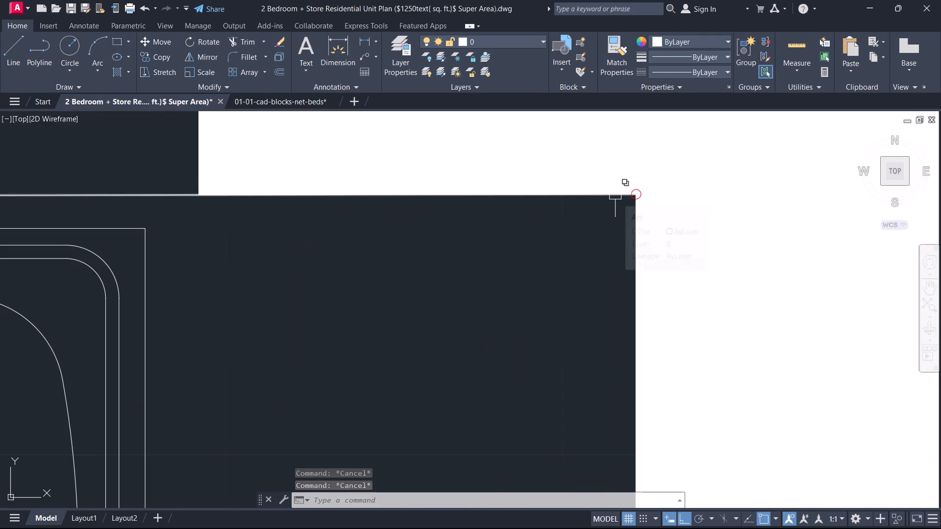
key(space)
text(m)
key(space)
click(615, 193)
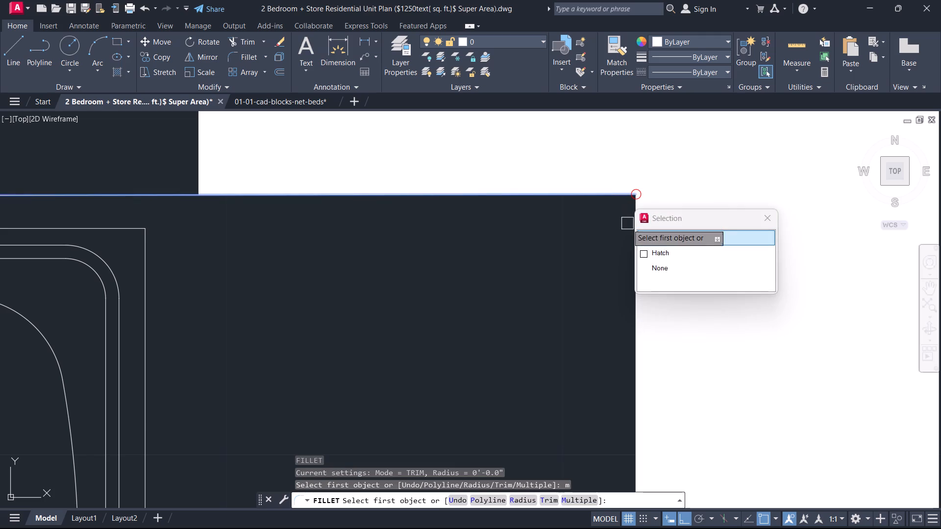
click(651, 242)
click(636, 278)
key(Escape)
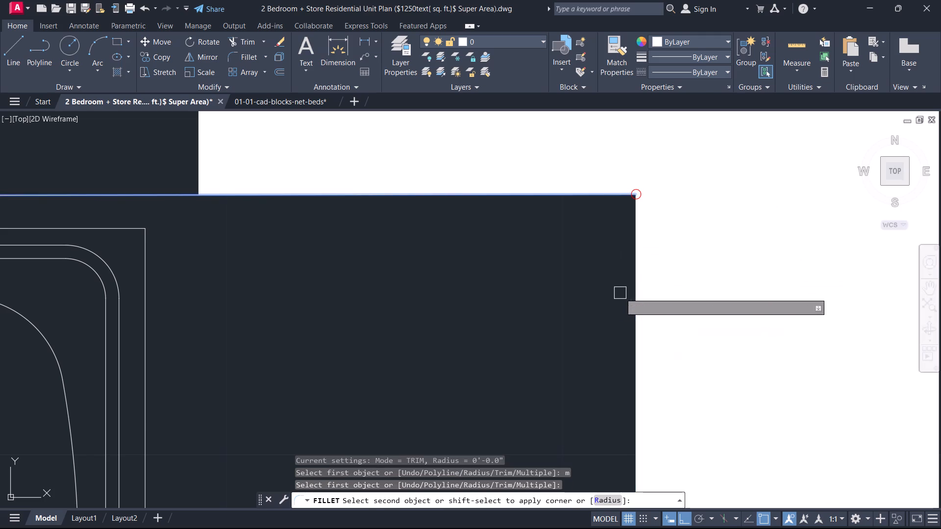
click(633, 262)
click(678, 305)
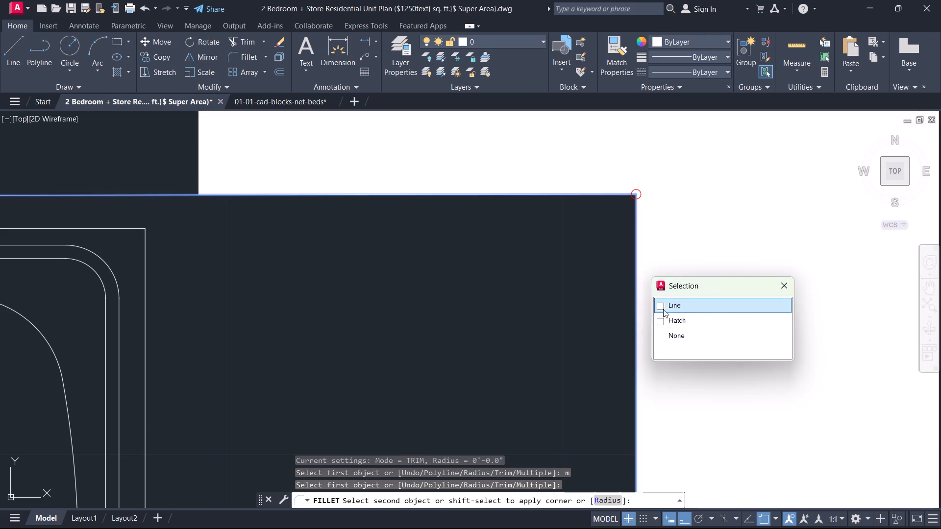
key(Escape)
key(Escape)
Save the floor plan drawing.
scroll(633, 311, down, 6)
scroll(631, 311, up, 1)
scroll(631, 311, down, 4)
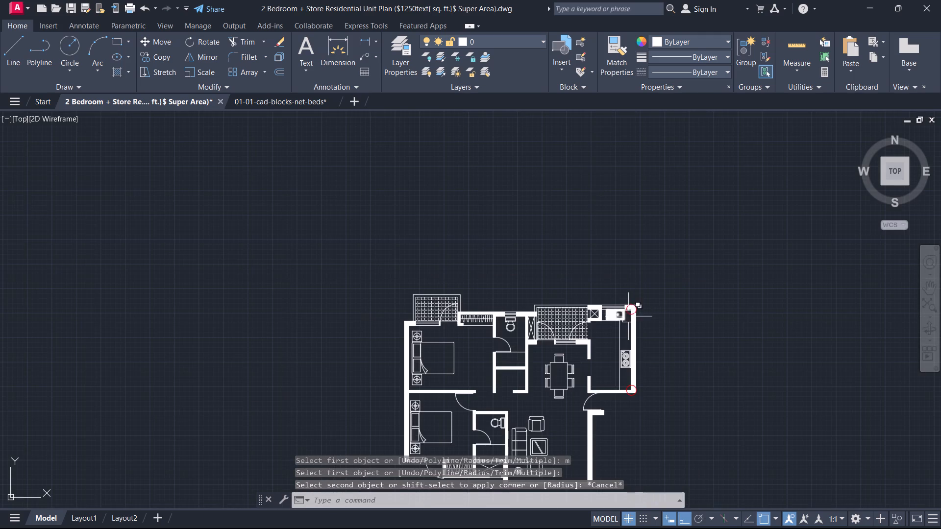
key(ctrl+s)
Add a multiline text label beside the bed in the upper bedroom reading M.BEDROOM, with 14'4"X11'0" on a second line.
scroll(646, 318, up, 1)
middle_drag(641, 348, 705, 246)
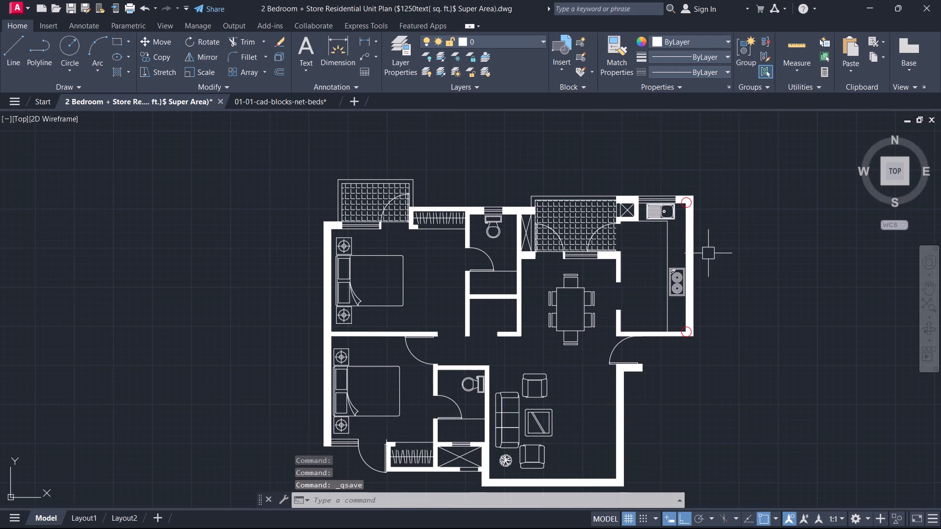
scroll(545, 326, up, 1)
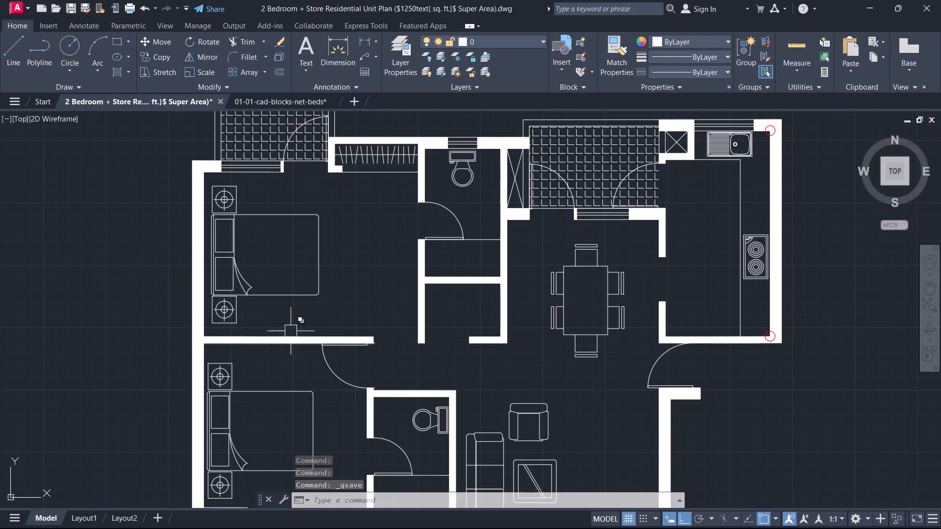
text(t)
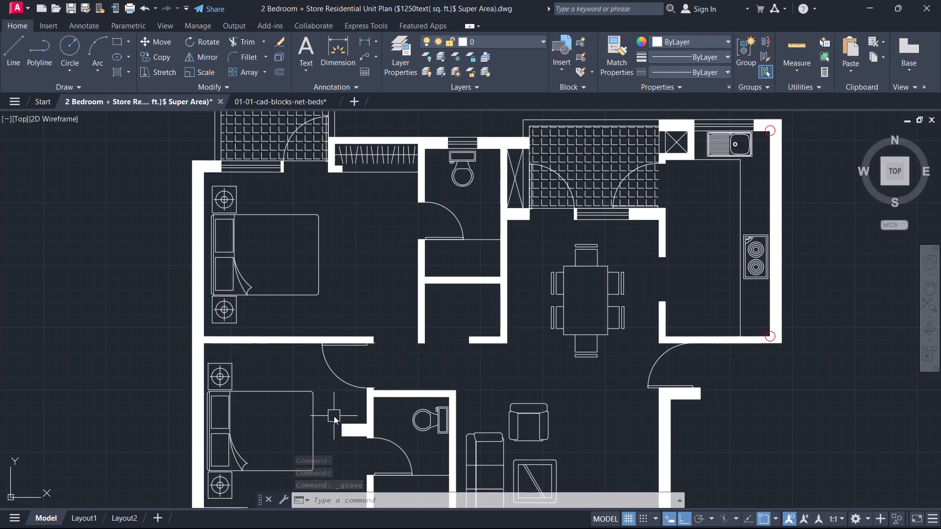
key(space)
click(327, 256)
click(397, 285)
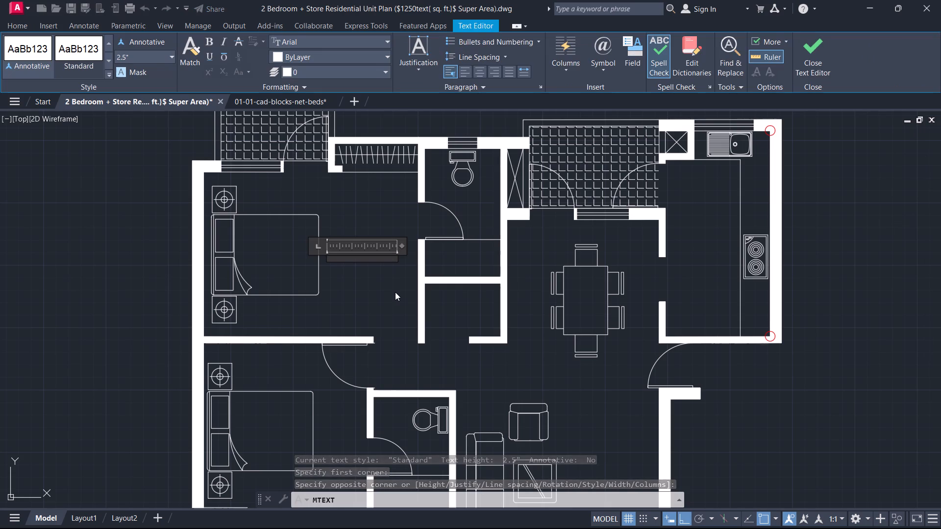
key(m)
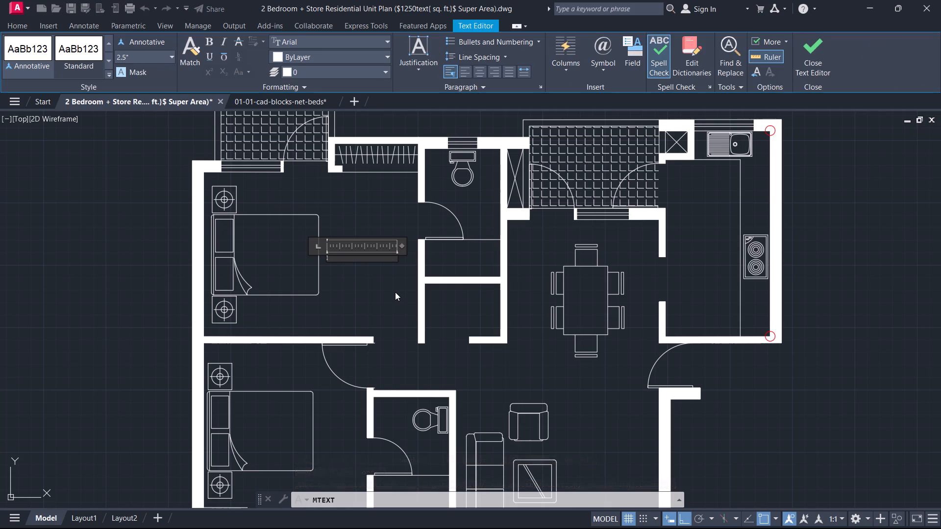
text(M.)
key(space)
text(B)
key(BackSpace)
key(BackSpace)
text(BEDROOM)
key(Return)
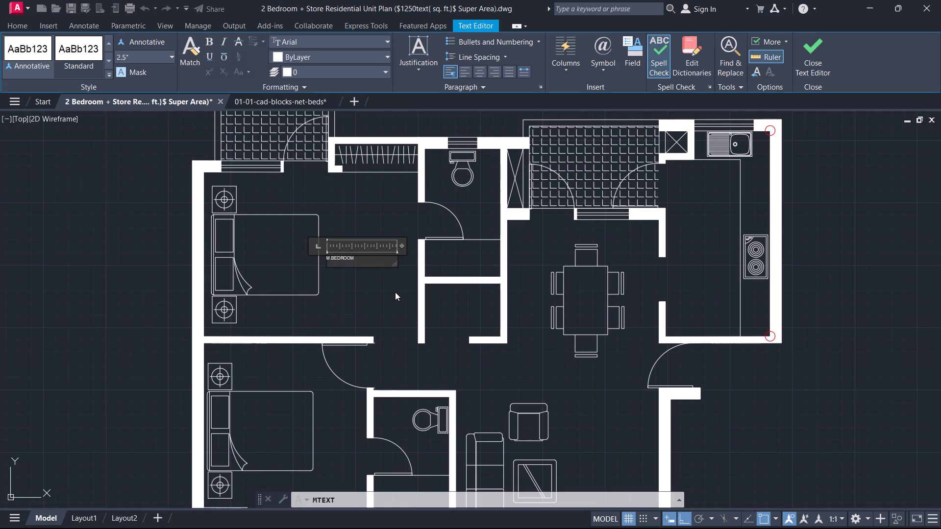
text(14'4")
key(x)
text(11)
key(apostrophe)
key(0)
key(shift+quotedbl)
Set the height of all the bedroom label's text to 6 and finish editing it.
key(ctrl+a)
click(133, 54)
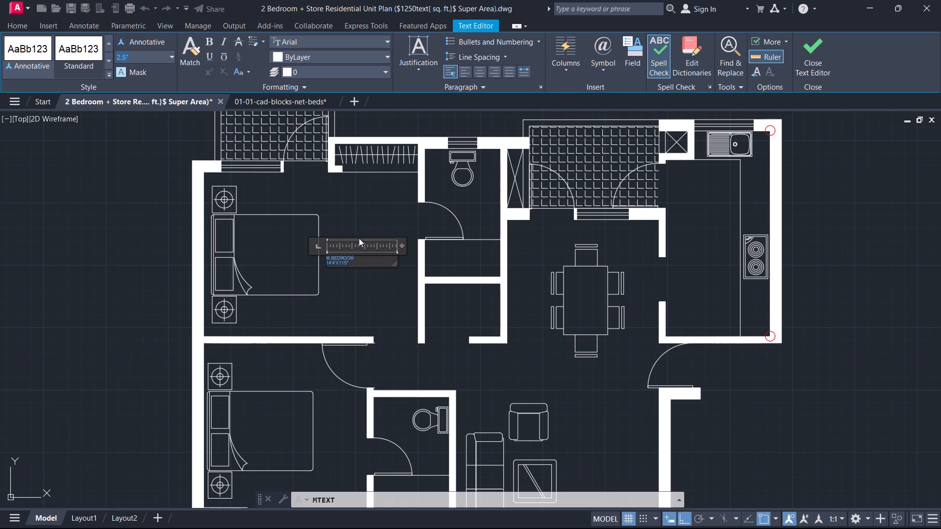
key(6)
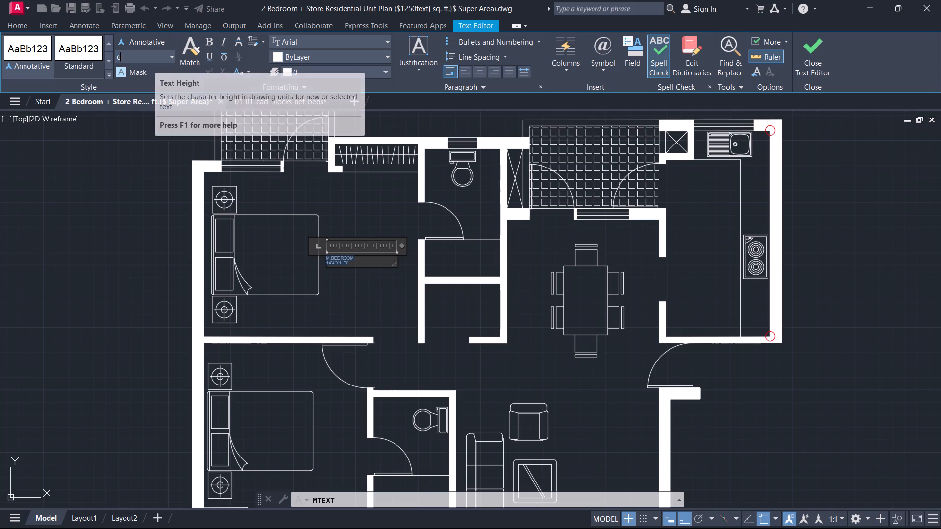
key(Return)
click(822, 58)
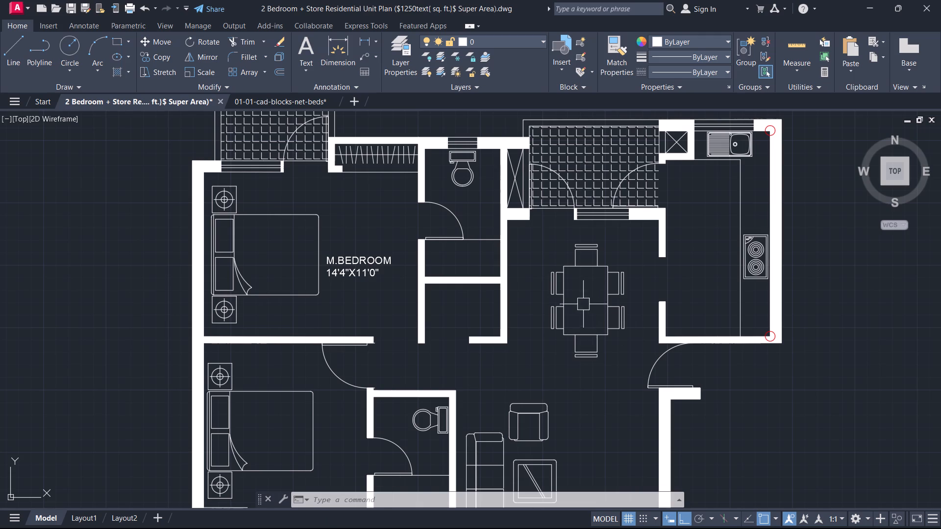
Move the lower bedroom's door so the end of its overhanging line meets the lower corner of the wall end.
scroll(355, 321, up, 1)
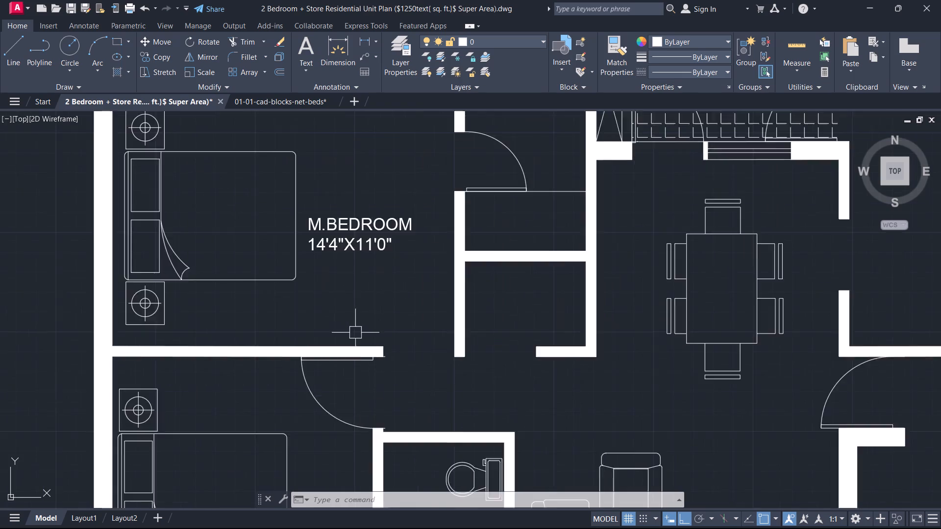
scroll(357, 339, up, 1)
drag(368, 366, 363, 365)
scroll(337, 367, up, 4)
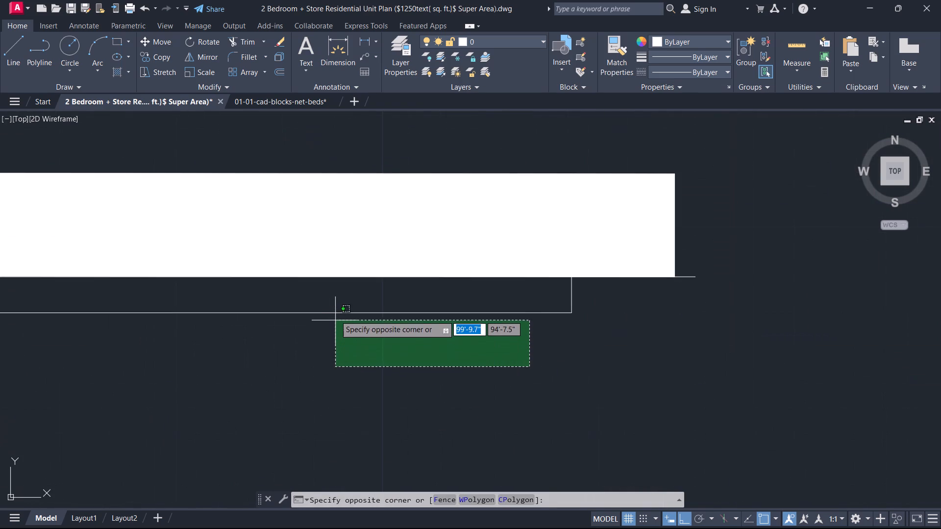
drag(337, 302, 342, 303)
text(M)
key(space)
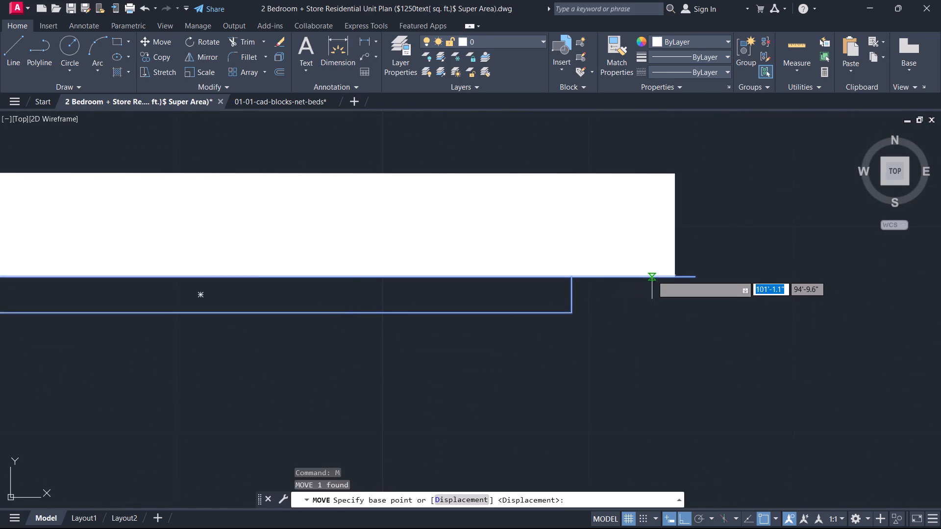
click(693, 278)
click(672, 273)
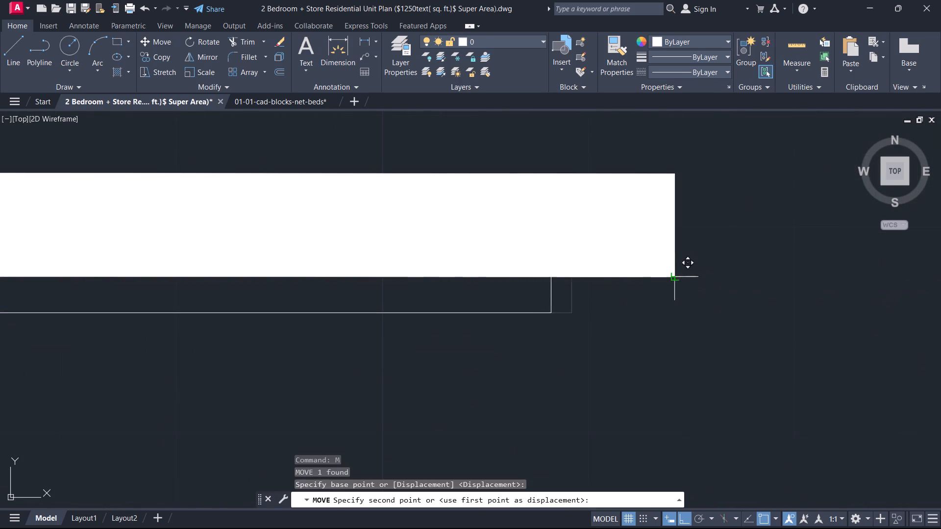
key(Escape)
Delete the solid hatch filling the kitchen walls.
scroll(625, 302, down, 5)
scroll(665, 321, down, 1)
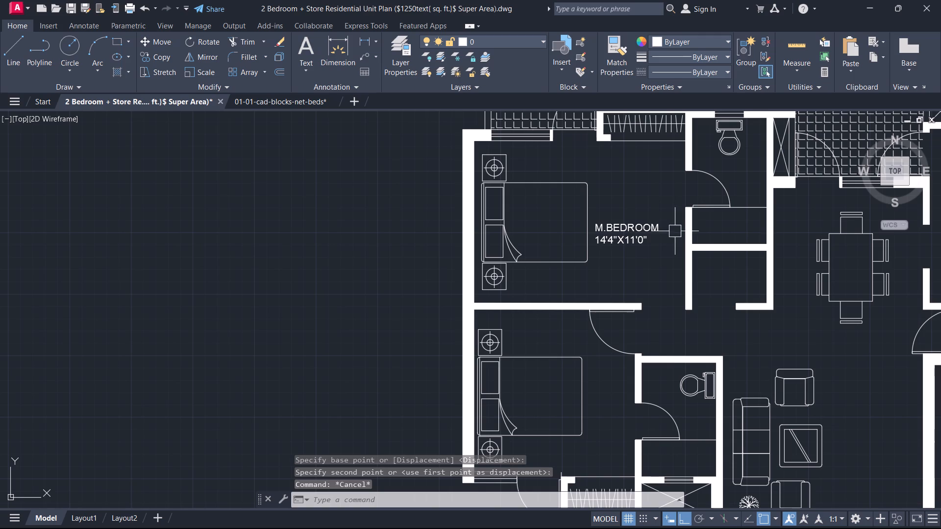
middle_drag(588, 292, 466, 375)
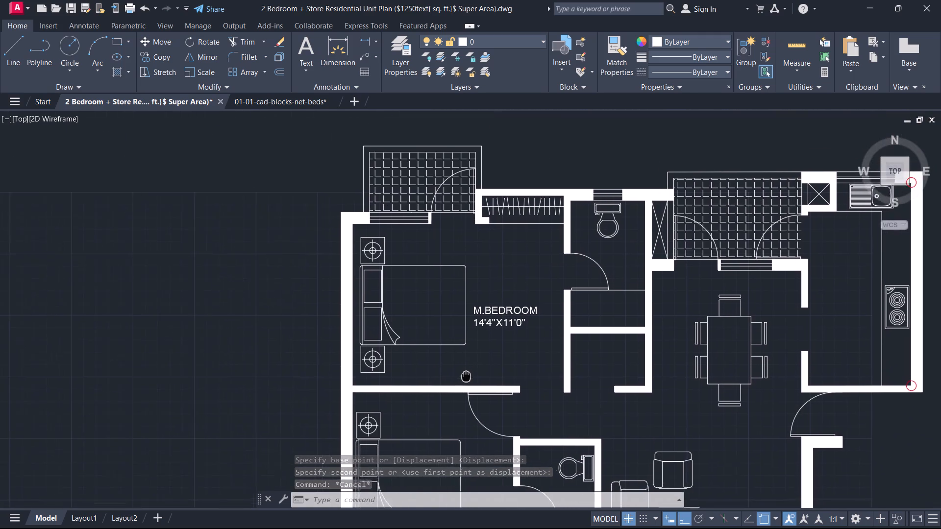
middle_drag(466, 375, 451, 352)
middle_drag(708, 399, 728, 272)
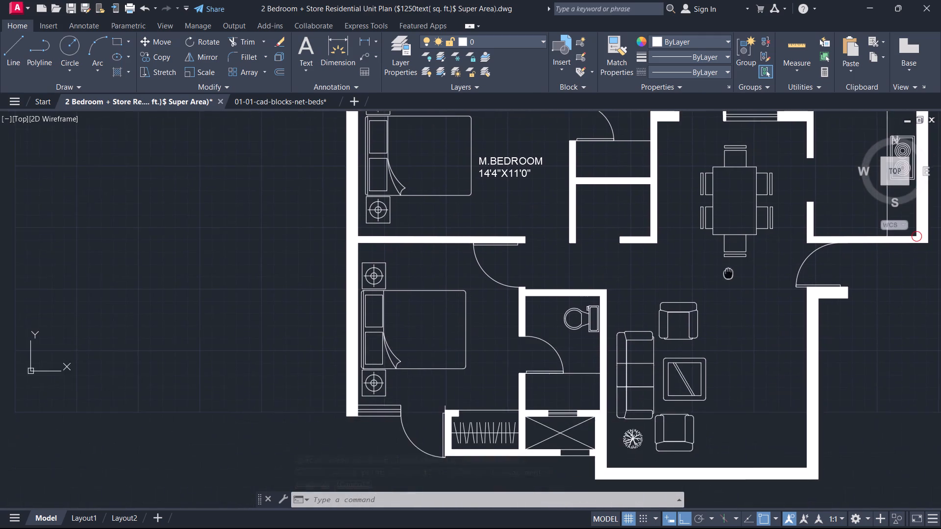
middle_drag(728, 272, 726, 271)
scroll(726, 271, down, 1)
scroll(710, 368, up, 1)
middle_drag(528, 209, 520, 304)
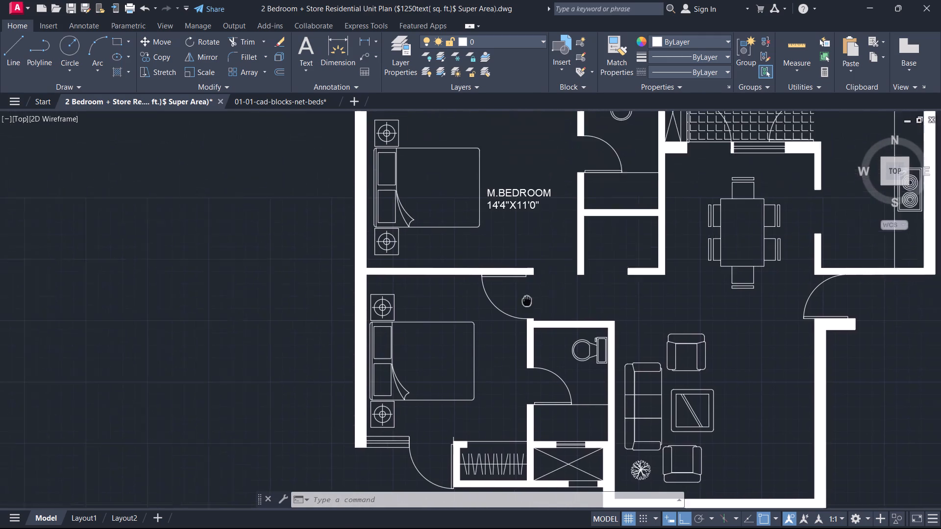
middle_drag(520, 304, 417, 323)
scroll(732, 282, up, 2)
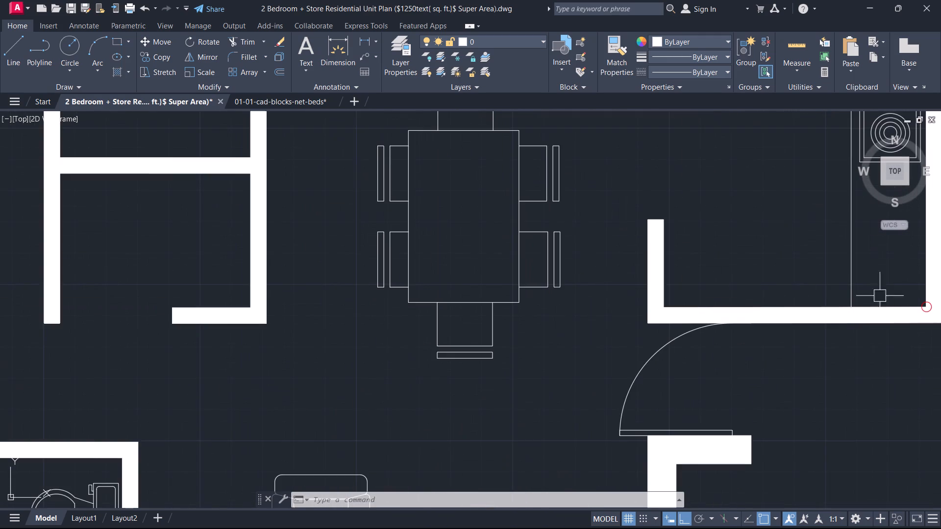
middle_drag(896, 297, 796, 307)
scroll(798, 310, up, 3)
click(836, 356)
scroll(792, 379, down, 1)
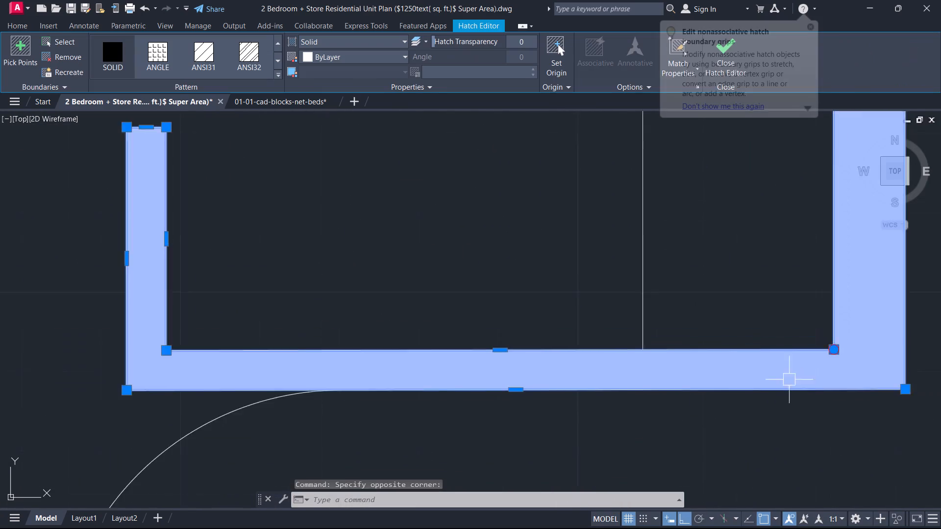
scroll(789, 380, down, 4)
key(Delete)
scroll(798, 370, up, 4)
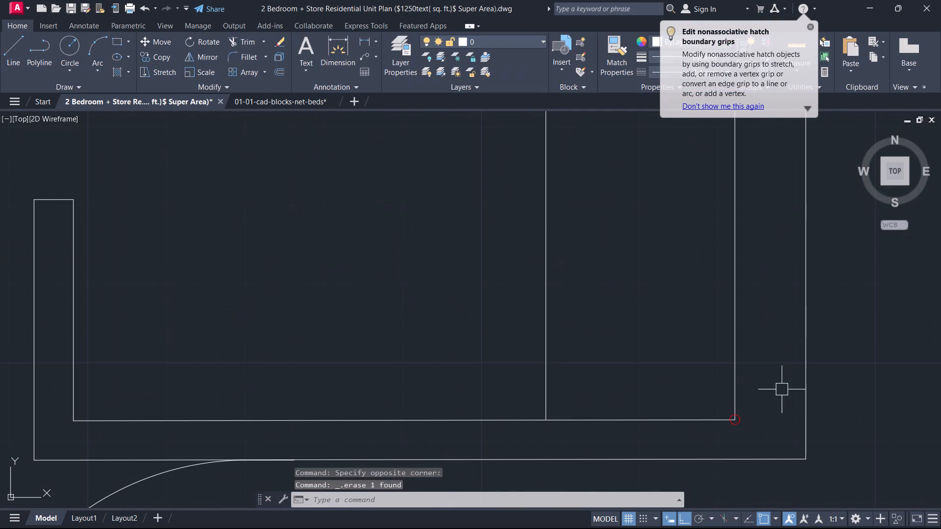
Fillet the two inner wall lines at the kitchen's southeast corner.
key(f)
key(space)
click(733, 378)
click(703, 419)
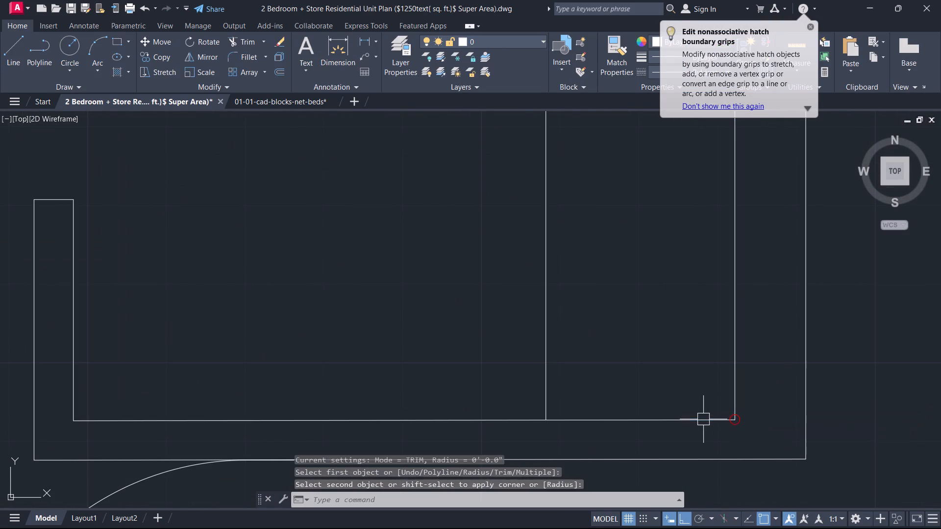
key(Escape)
Examine up close how the two inner wall lines meet at the kitchen's southeast corner.
scroll(703, 419, up, 1)
scroll(699, 410, down, 3)
scroll(708, 413, up, 7)
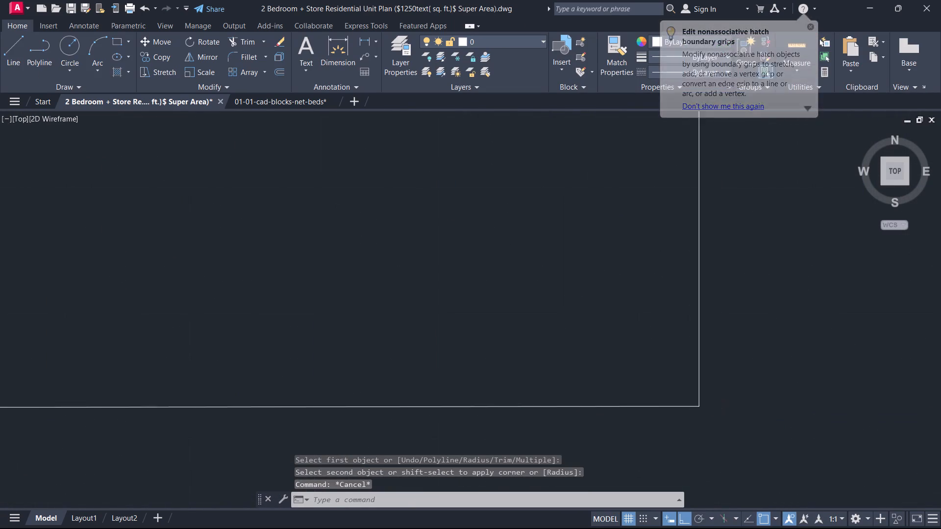
scroll(721, 404, up, 1)
click(717, 415)
click(575, 347)
scroll(665, 417, up, 3)
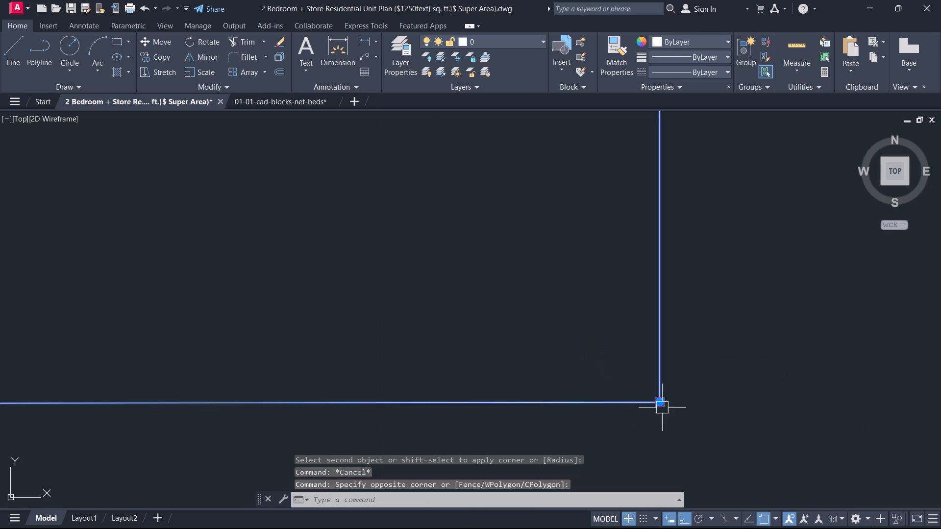
scroll(656, 400, up, 1)
key(Escape)
scroll(650, 399, down, 12)
scroll(533, 237, up, 1)
scroll(533, 237, down, 1)
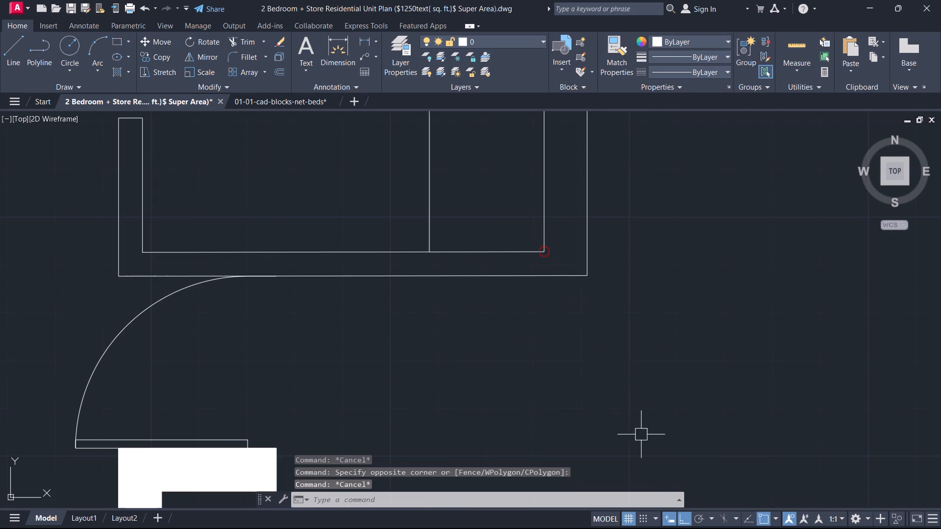
Fillet the two inner wall lines at the kitchen's northeast corner.
scroll(474, 213, down, 3)
middle_drag(478, 214, 536, 362)
scroll(542, 261, up, 1)
middle_drag(549, 200, 558, 310)
scroll(553, 297, up, 1)
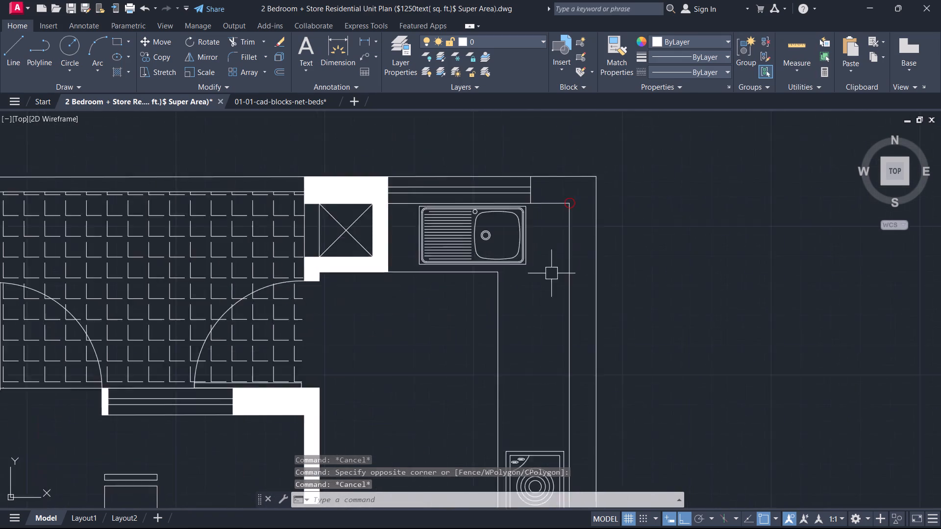
scroll(551, 272, up, 1)
middle_drag(569, 237, 592, 323)
key(f)
key(space)
click(579, 262)
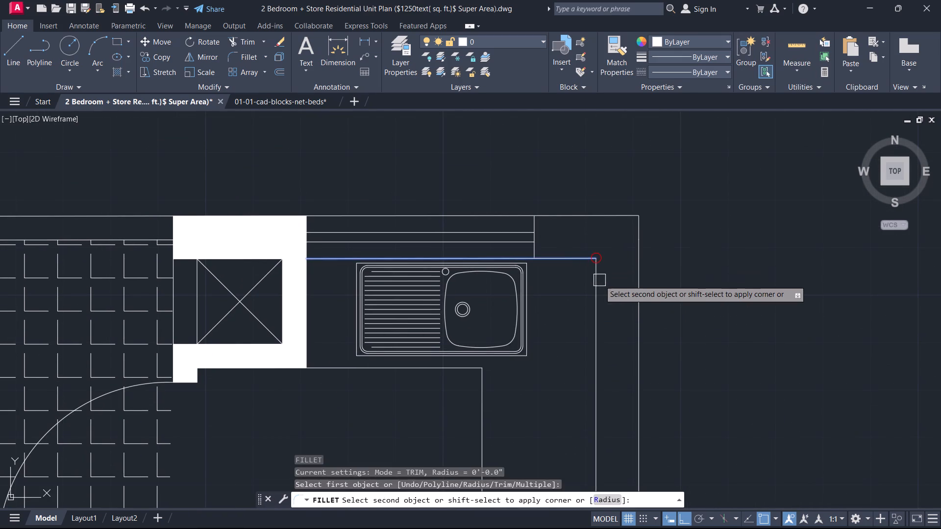
click(594, 280)
key(Escape)
Hatch the kitchen's outer wall outline, from the sink window around to the doorway, with the SOLID pattern.
key(h)
key(space)
click(609, 282)
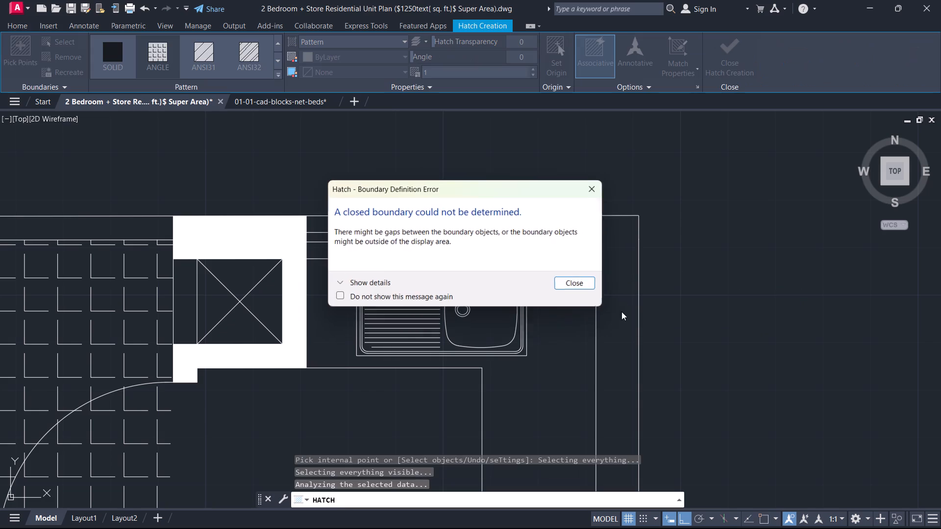
click(588, 291)
click(576, 289)
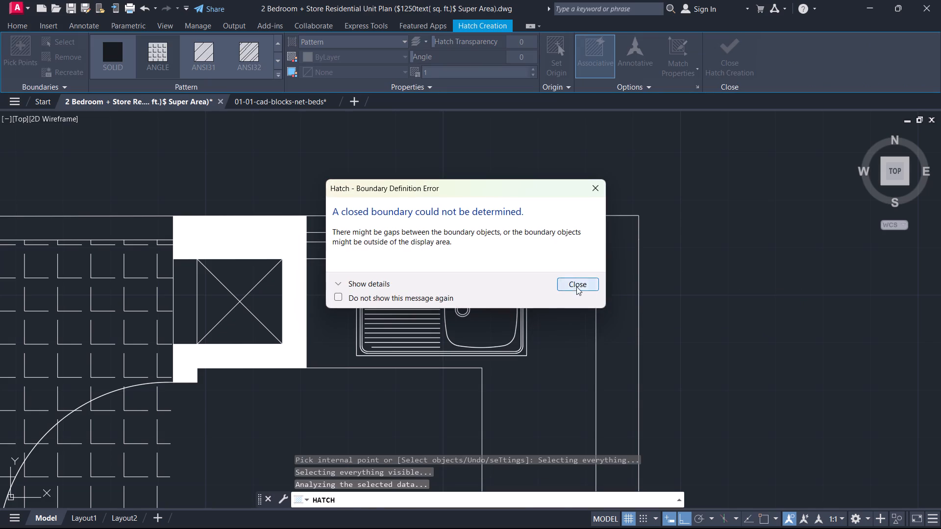
scroll(576, 287, down, 3)
click(588, 301)
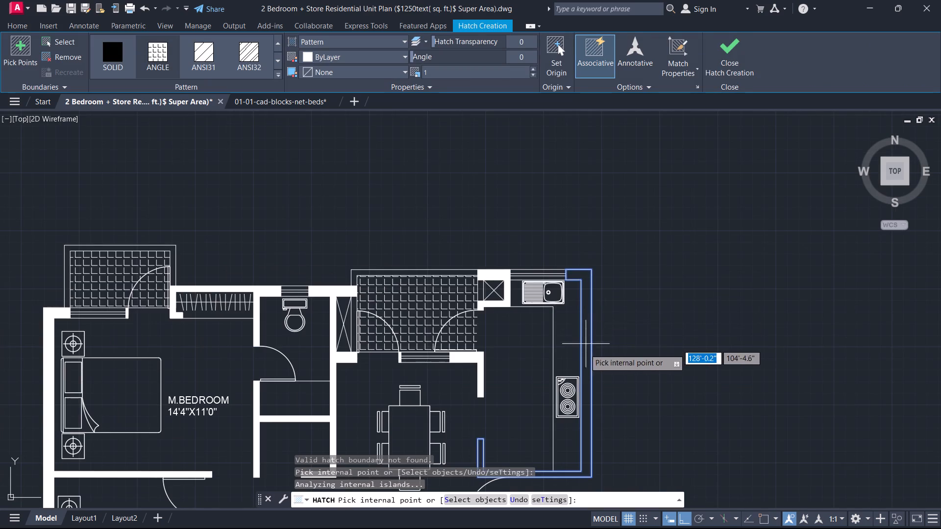
click(128, 49)
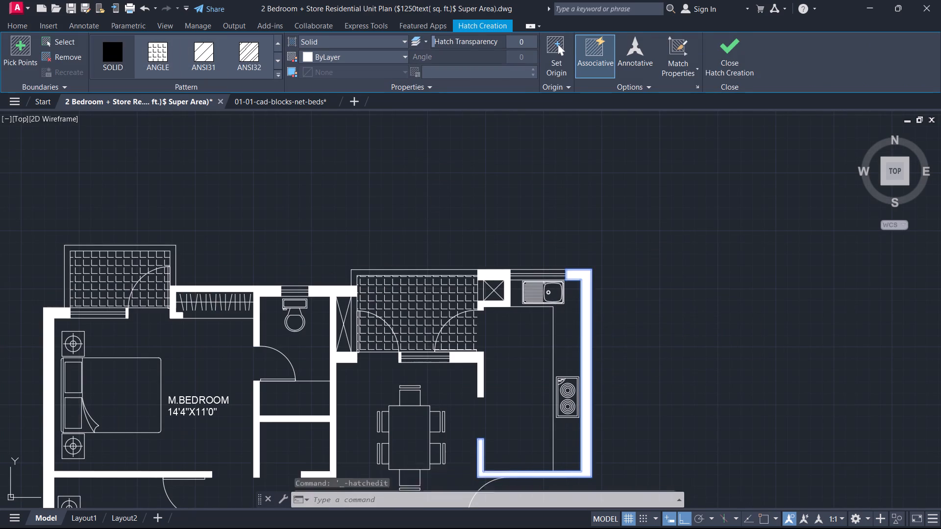
key(Escape)
Copy the M.BEDROOM label, with Ortho off, into the master bedroom's attached toilet below the WC.
scroll(649, 323, down, 2)
middle_drag(564, 368, 767, 314)
scroll(767, 314, up, 1)
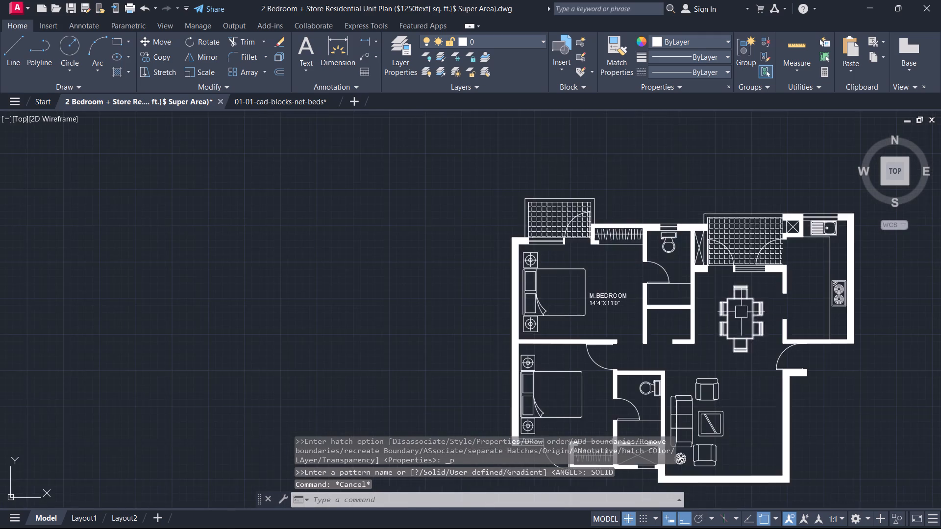
scroll(736, 311, up, 1)
scroll(620, 289, up, 1)
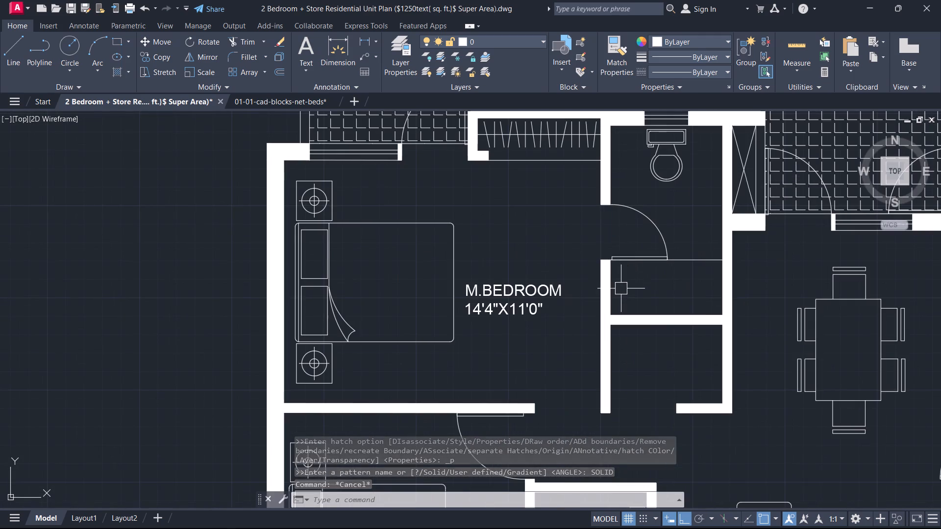
click(544, 288)
key(c)
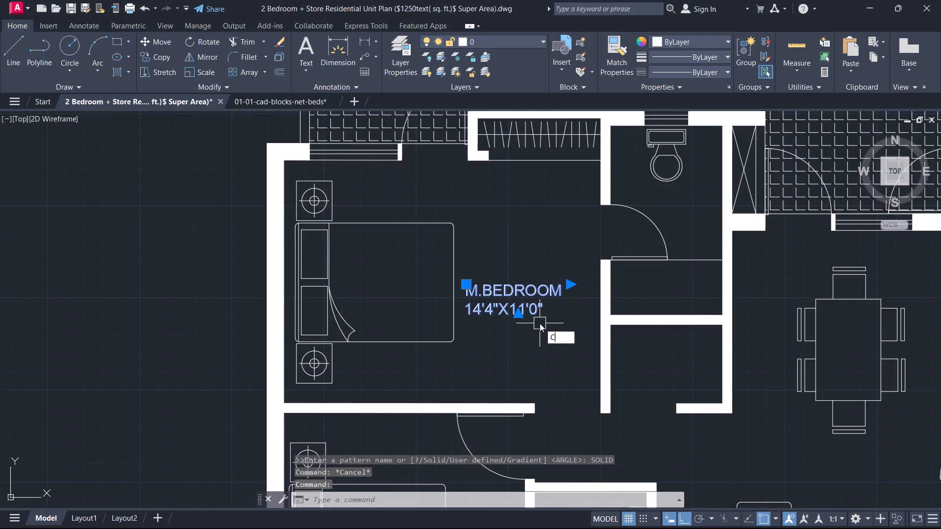
text(O)
key(space)
click(540, 323)
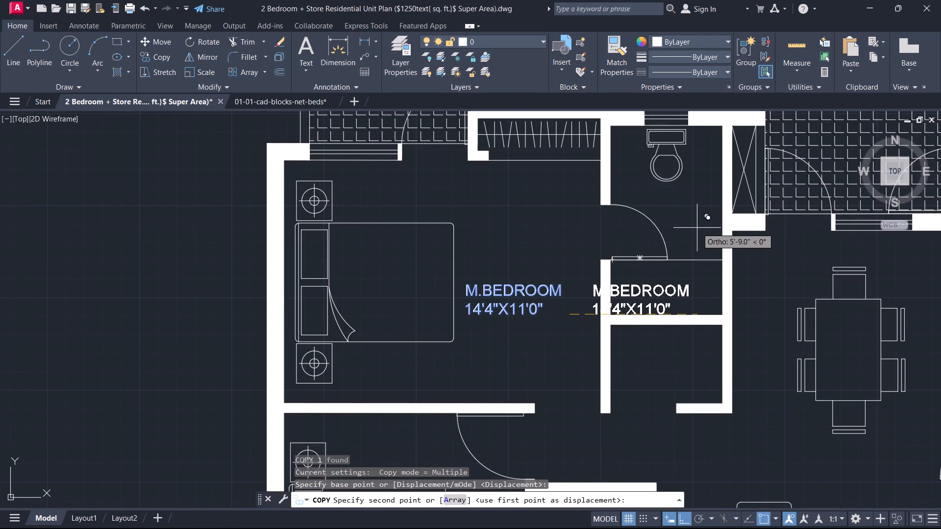
key(F8)
scroll(710, 232, up, 3)
middle_drag(744, 239, 737, 387)
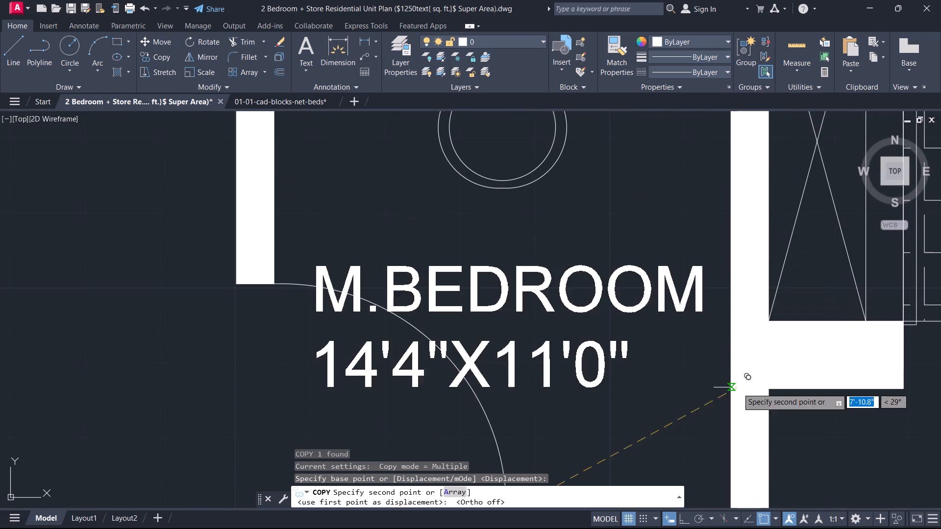
click(749, 378)
key(Escape)
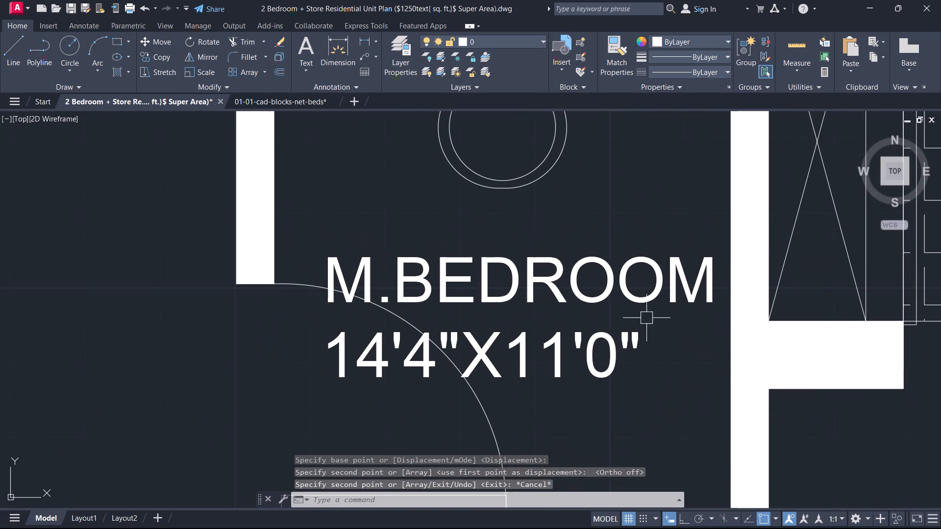
Replace the copied label's text with TOILET and, on a second line, 5'1"X8'7".
double_click(639, 289)
key(ctrl+s)
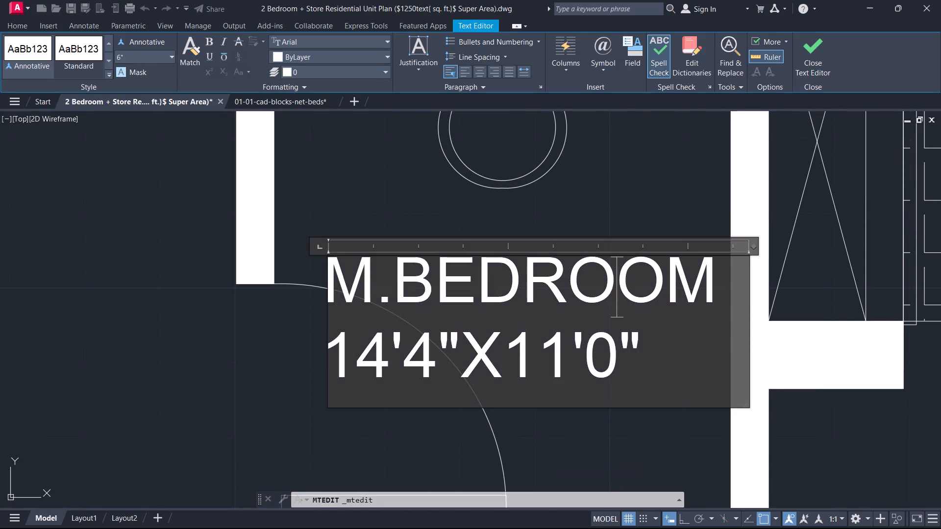
key(ctrl+a)
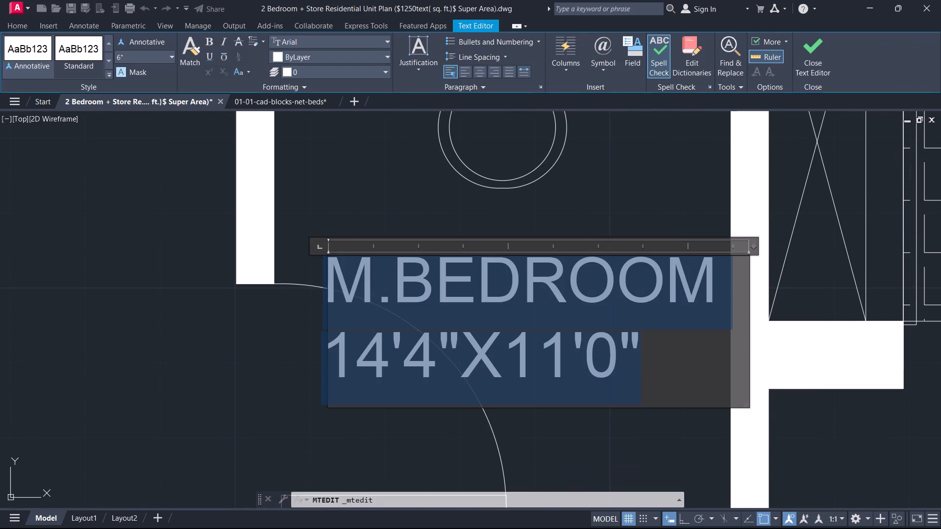
text(TI)
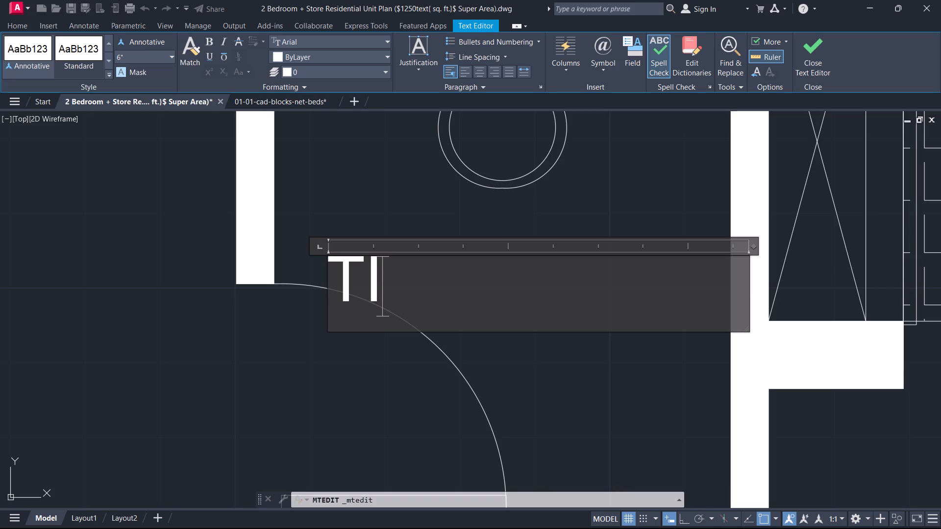
key(BackSpace)
text(OILET)
key(Return)
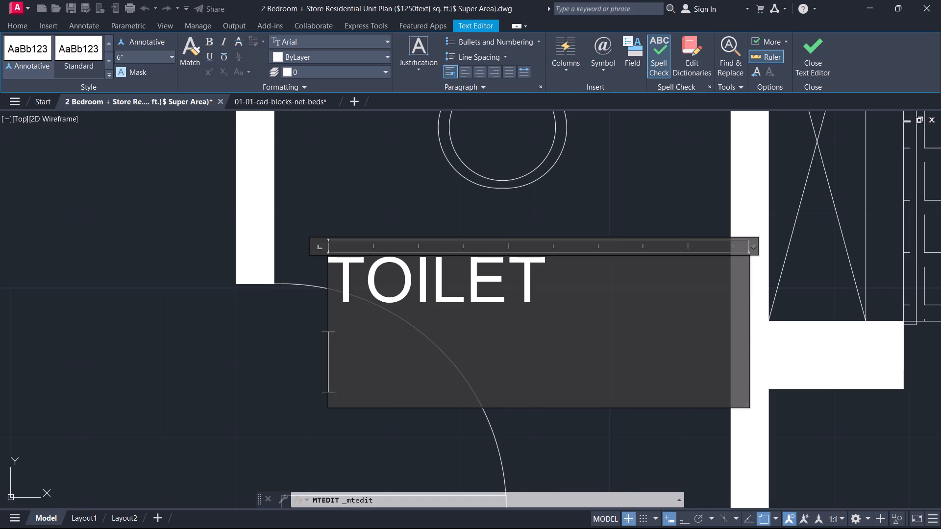
key(5)
key(apostrophe)
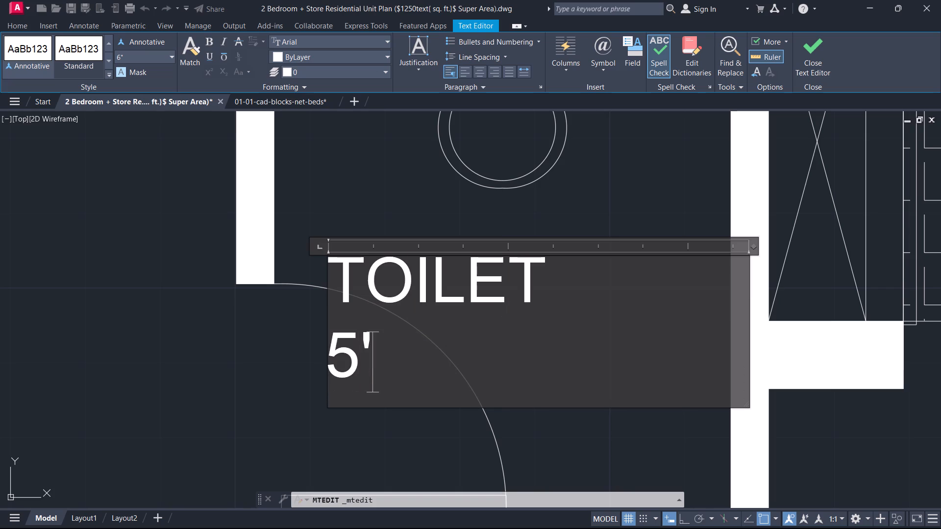
text(1")
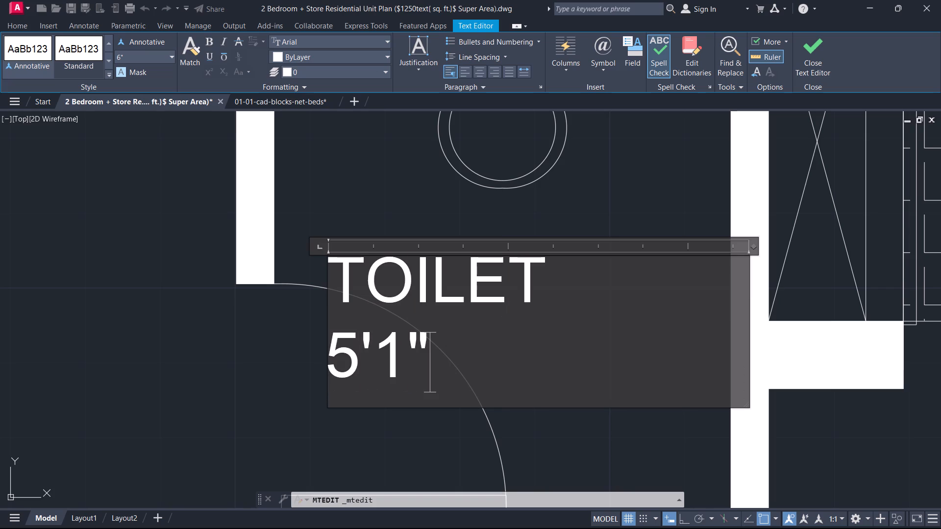
key(x)
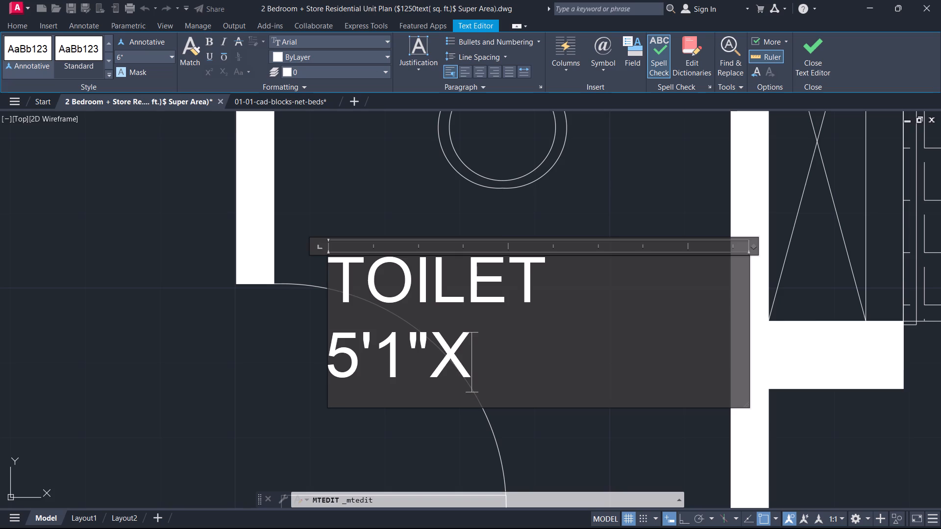
text(8'7)
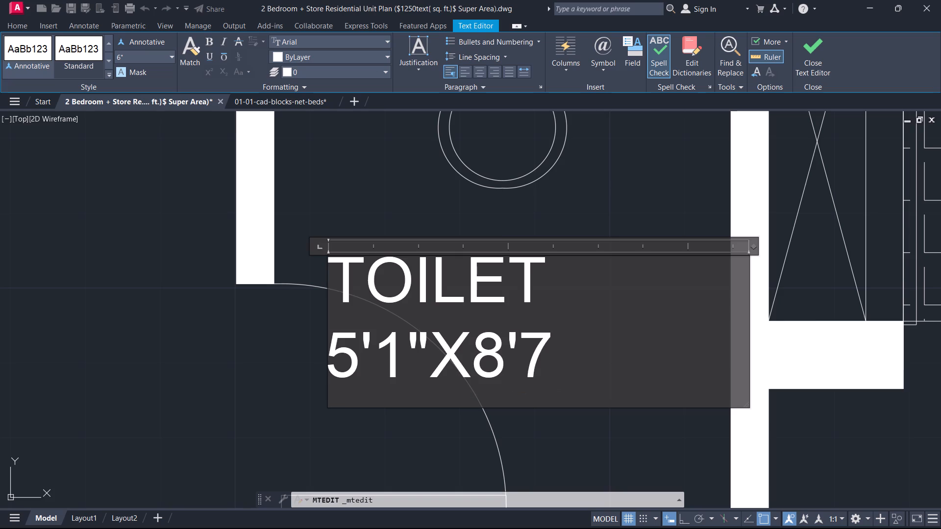
key(shift+quotedbl)
click(827, 57)
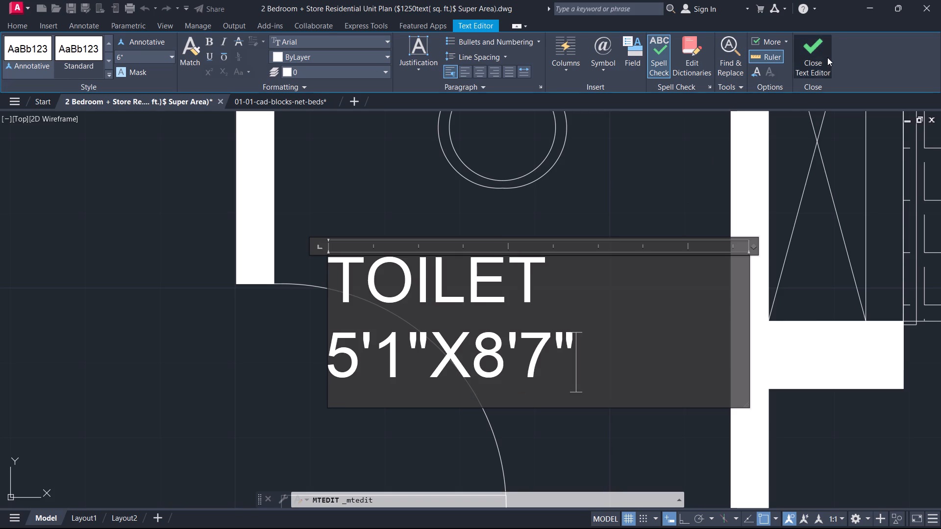
Move the TOILET label slightly northeast so it sits just below the WC.
scroll(676, 234, down, 2)
click(585, 258)
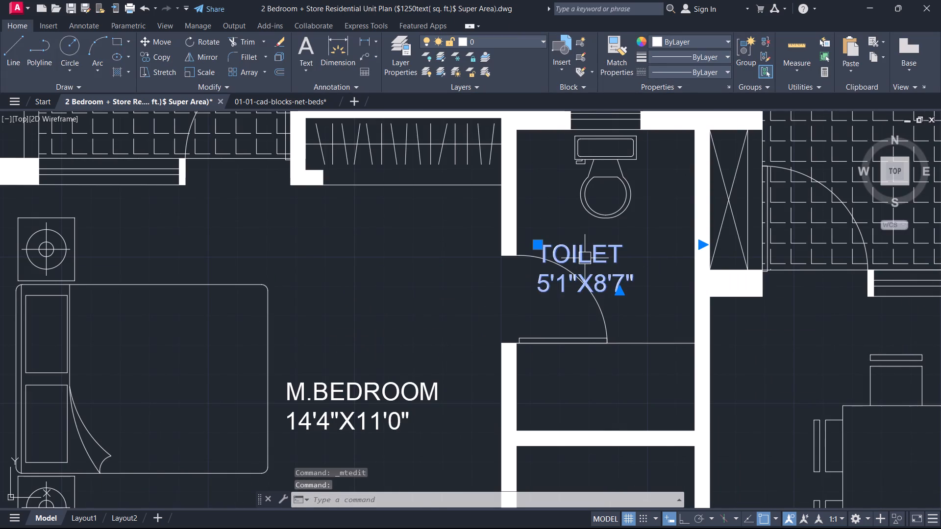
text(M)
key(space)
scroll(585, 258, up, 4)
click(612, 231)
scroll(650, 234, down, 4)
scroll(674, 226, up, 3)
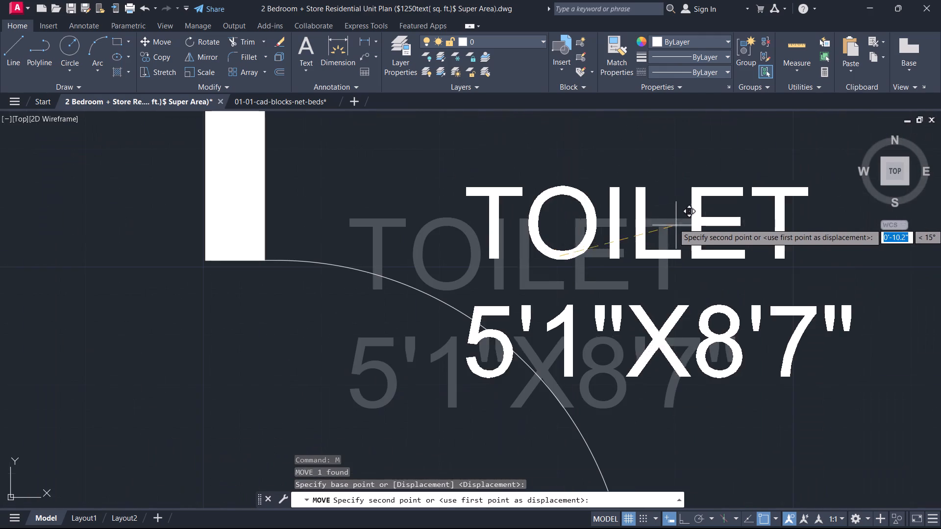
click(686, 180)
key(Escape)
Copy the TOILET label into the small store room south of the master bedroom's toilet.
scroll(686, 179, down, 5)
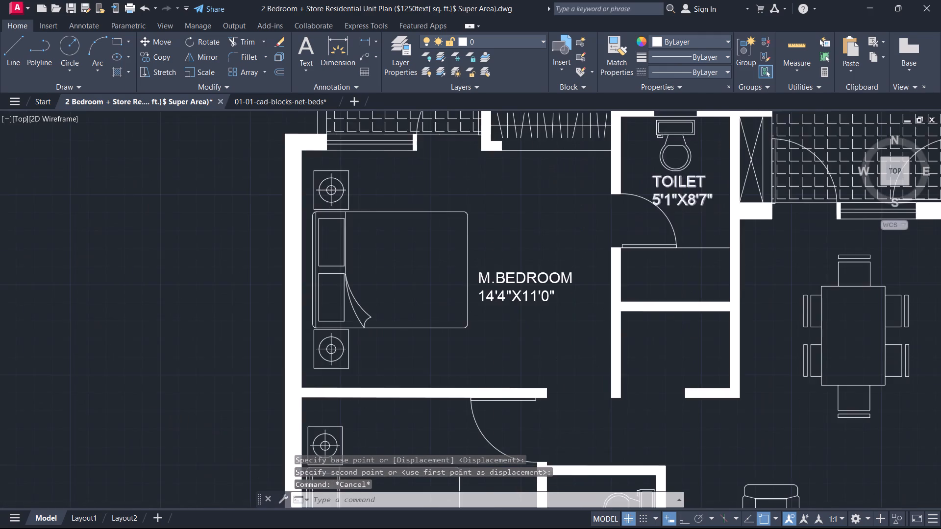
scroll(690, 208, up, 1)
middle_drag(690, 208, 685, 181)
scroll(682, 185, down, 1)
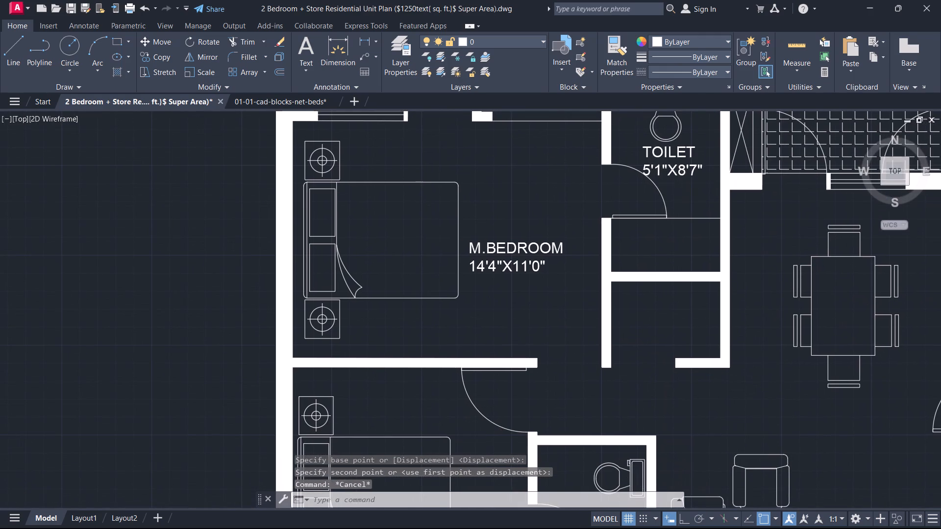
scroll(682, 190, down, 1)
scroll(679, 196, up, 2)
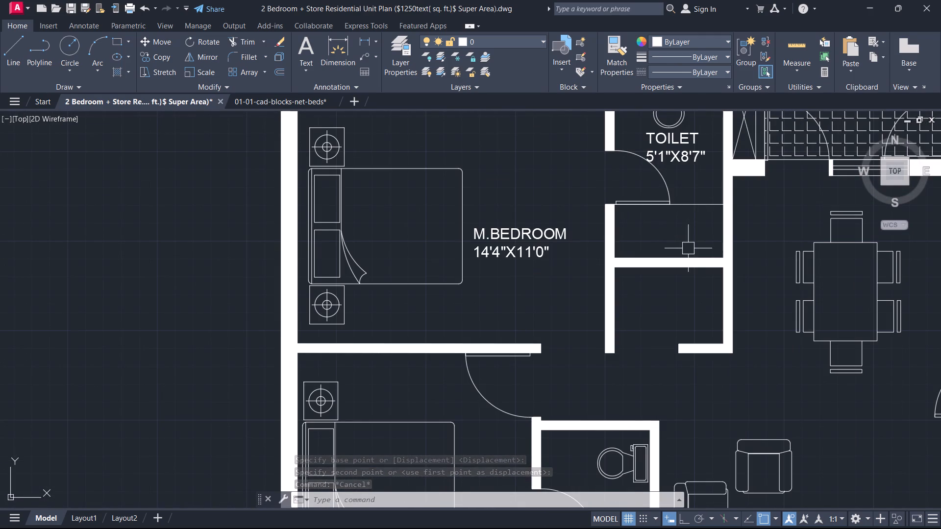
scroll(644, 231, down, 1)
middle_drag(645, 274, 660, 268)
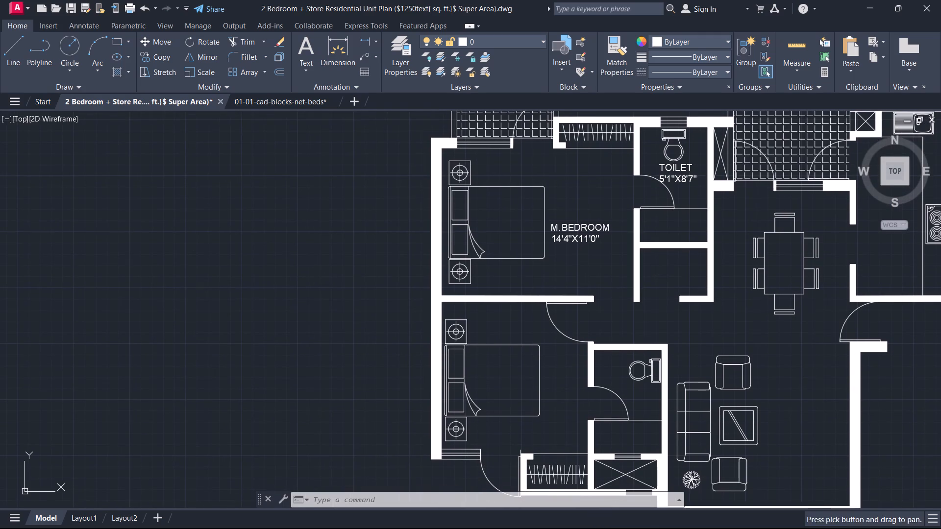
scroll(672, 187, up, 1)
click(686, 165)
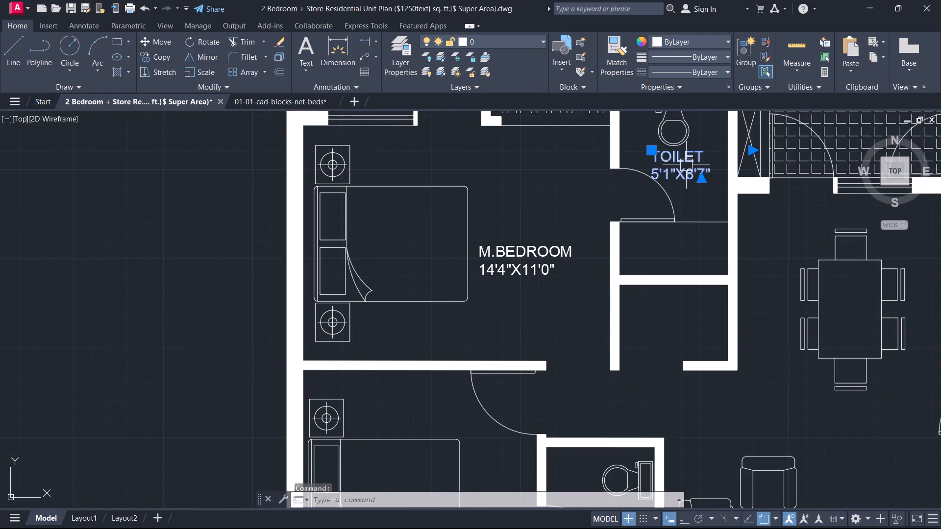
text(CO)
key(space)
click(689, 163)
scroll(666, 332, up, 1)
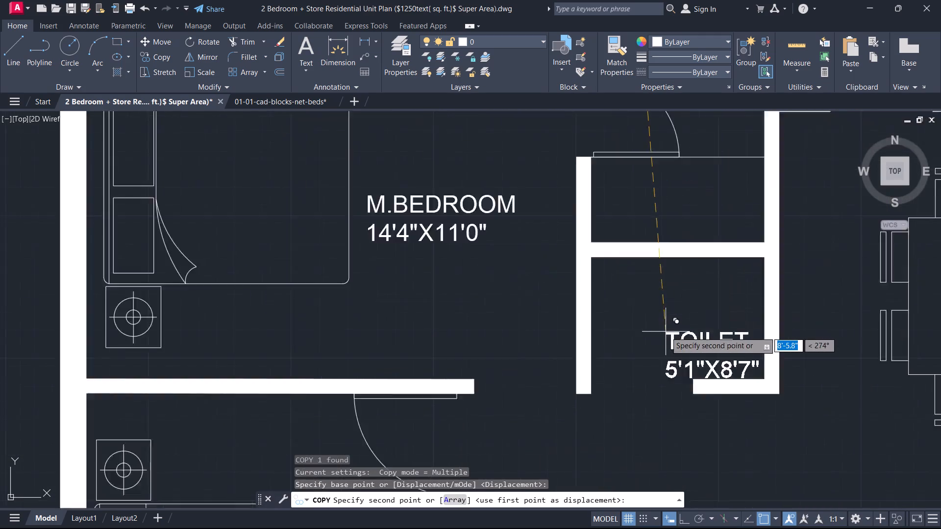
scroll(666, 332, up, 2)
click(605, 241)
key(Escape)
Change the copied label in the store room to read STORE with the size 5'1"X3'7".
double_click(611, 246)
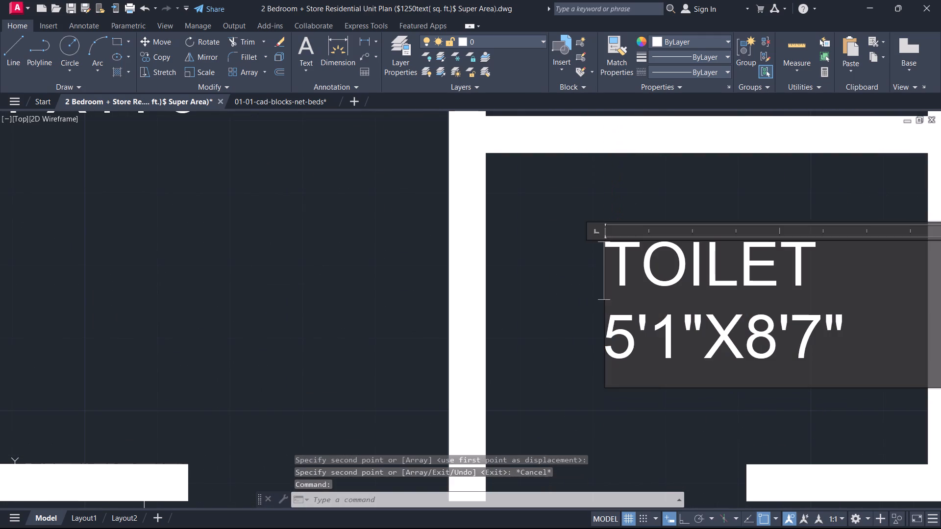
drag(809, 257, 415, 191)
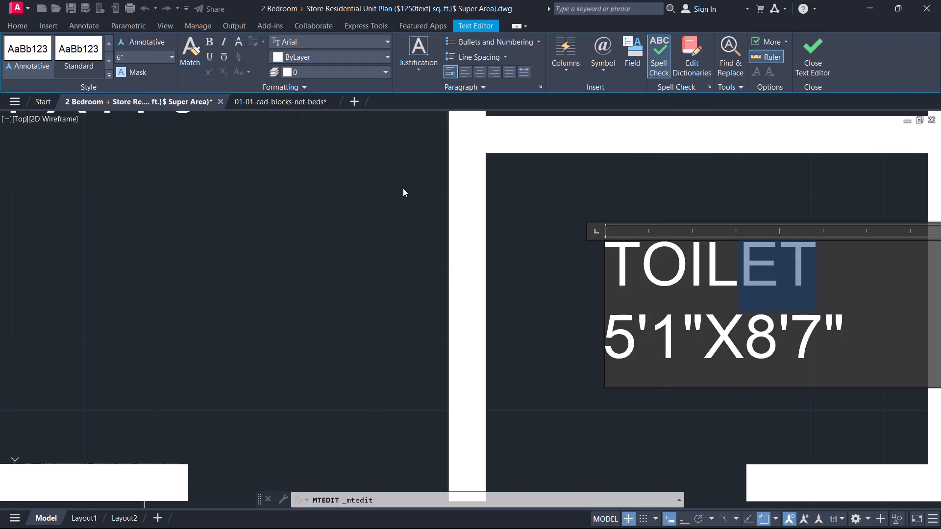
key(s)
text(TORE)
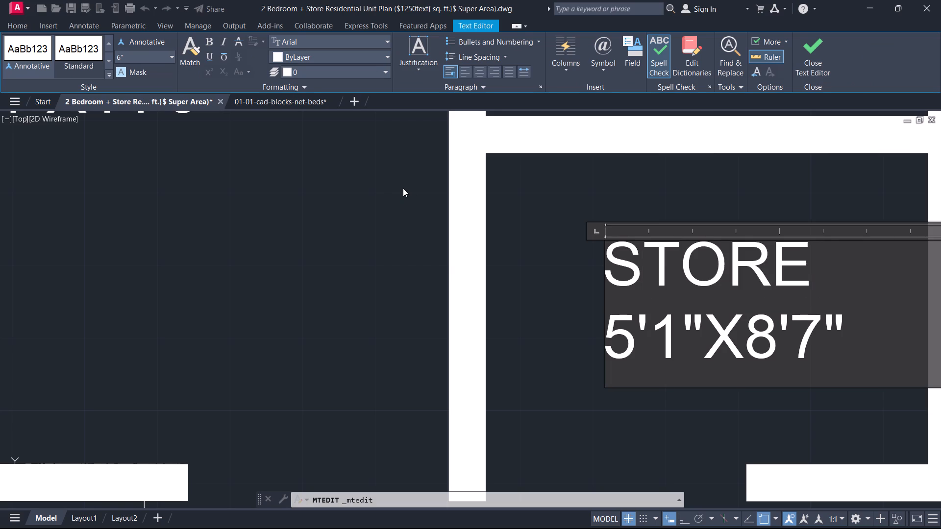
key(Return)
key(BackSpace)
key(Down)
key(Left)
key(Left)
key(BackSpace)
key(3)
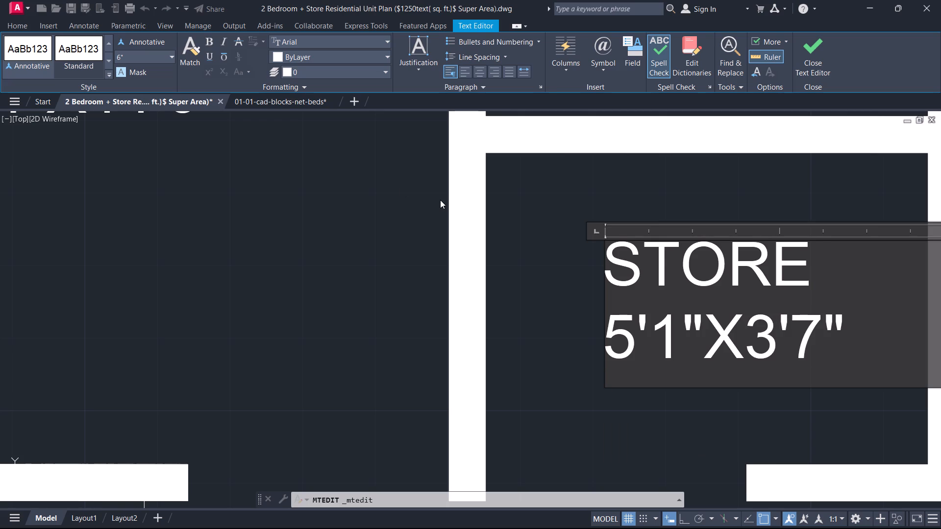
click(815, 46)
scroll(599, 310, down, 4)
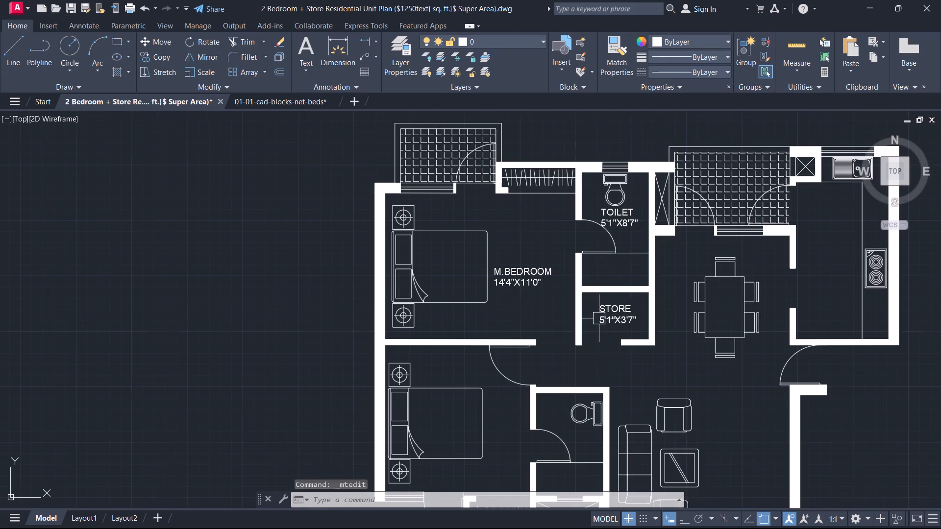
middle_drag(644, 374, 679, 299)
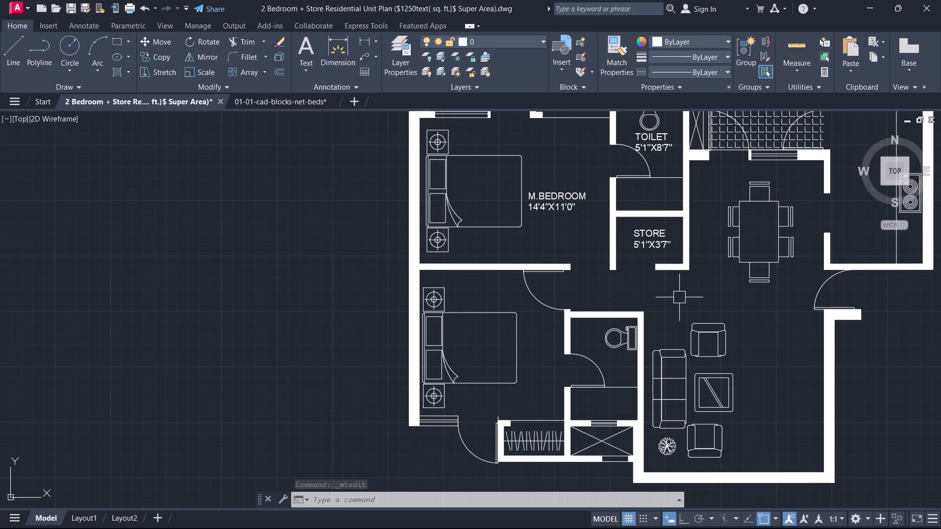
Copy the M.BEDROOM label onto the tiled balcony north of the master bedroom.
click(564, 198)
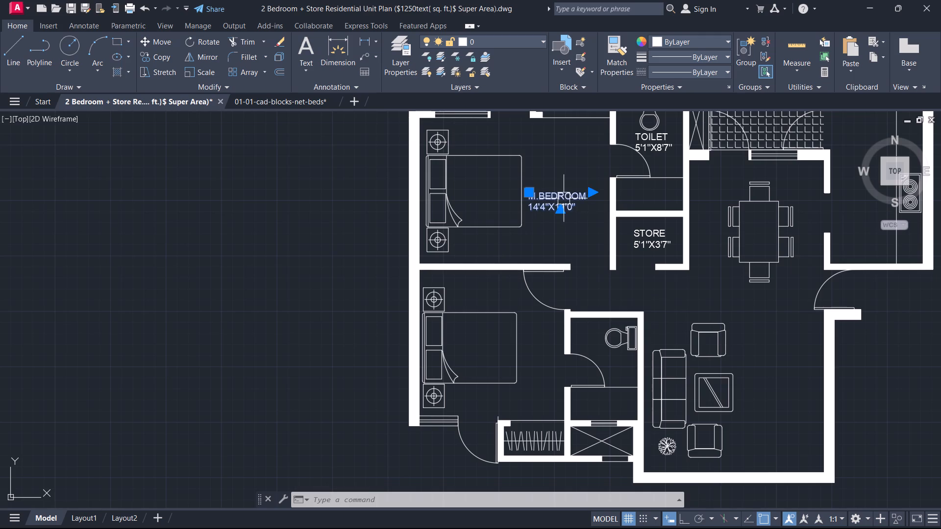
text(CO)
key(space)
click(564, 198)
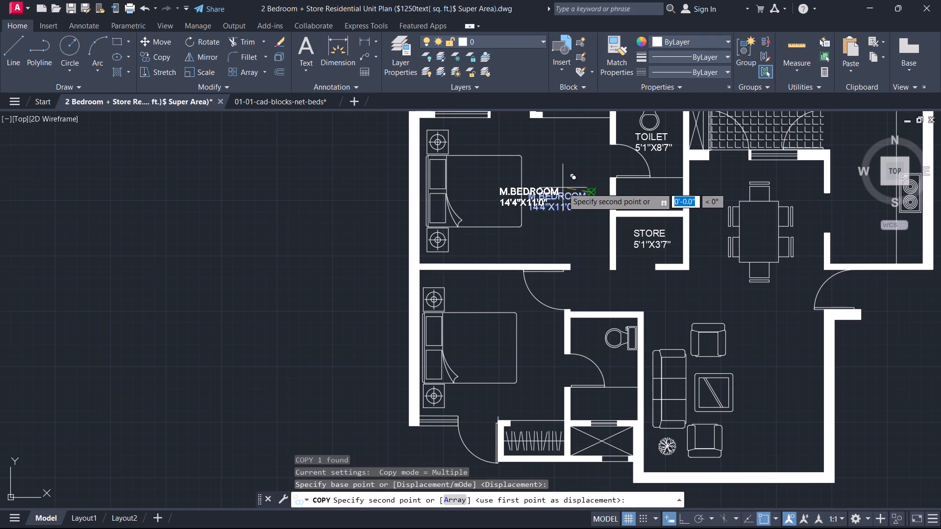
middle_drag(563, 188, 597, 399)
scroll(597, 399, up, 1)
scroll(481, 241, up, 1)
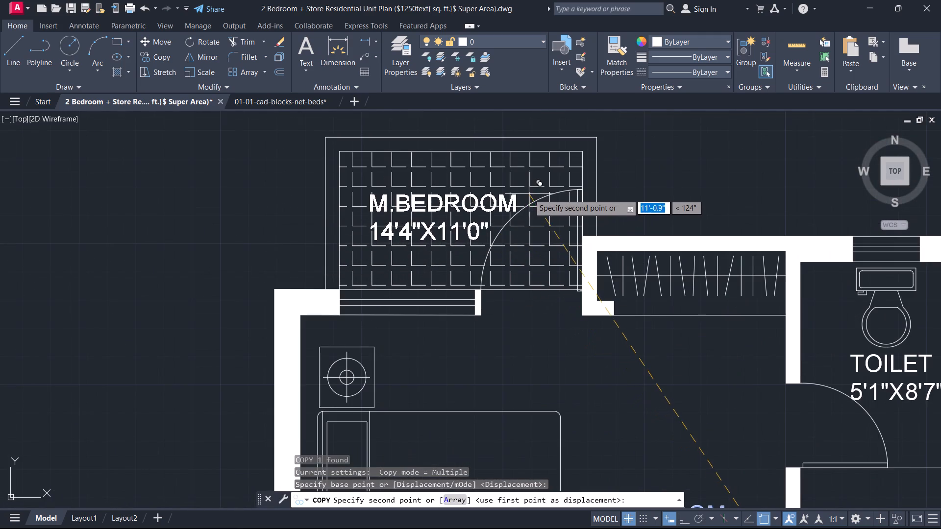
click(529, 191)
key(Escape)
Replace the room name in the copied balcony label with BALCONY.
double_click(485, 193)
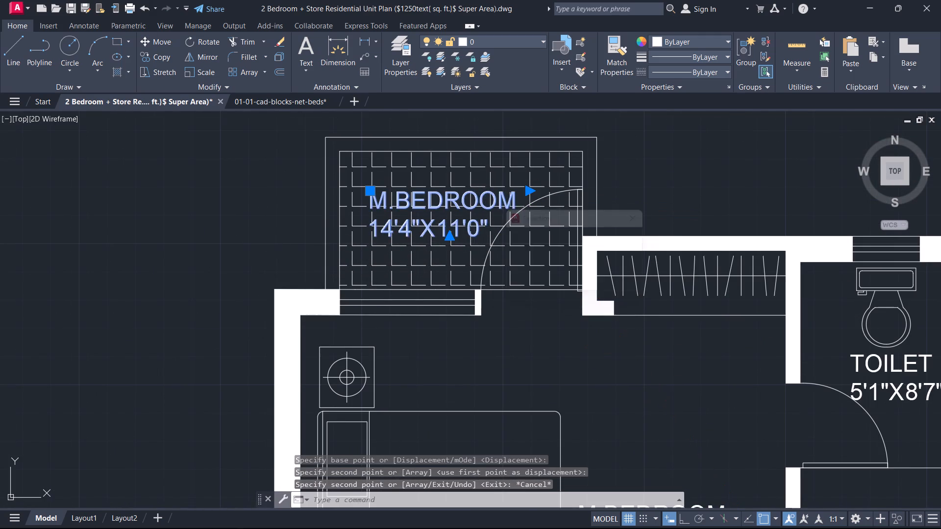
click(516, 199)
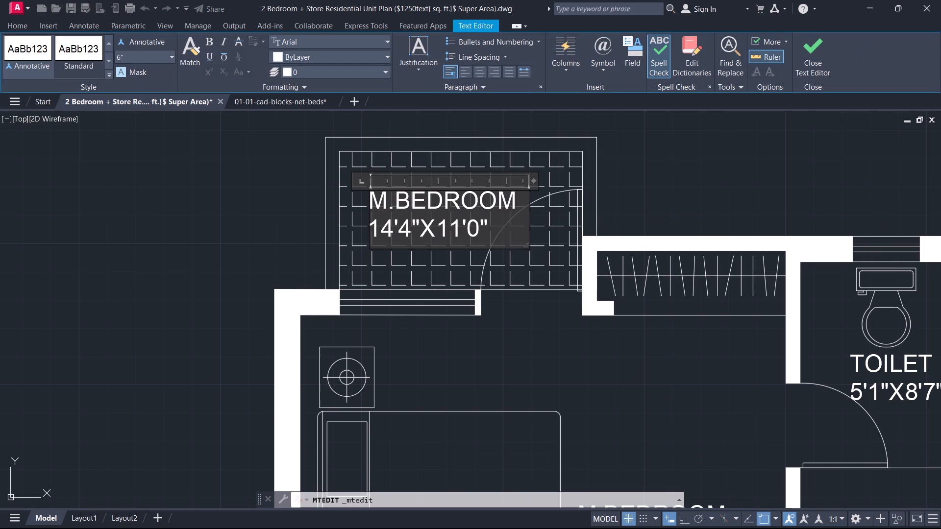
key(ctrl+BackSpace)
key(ctrl+BackSpace)
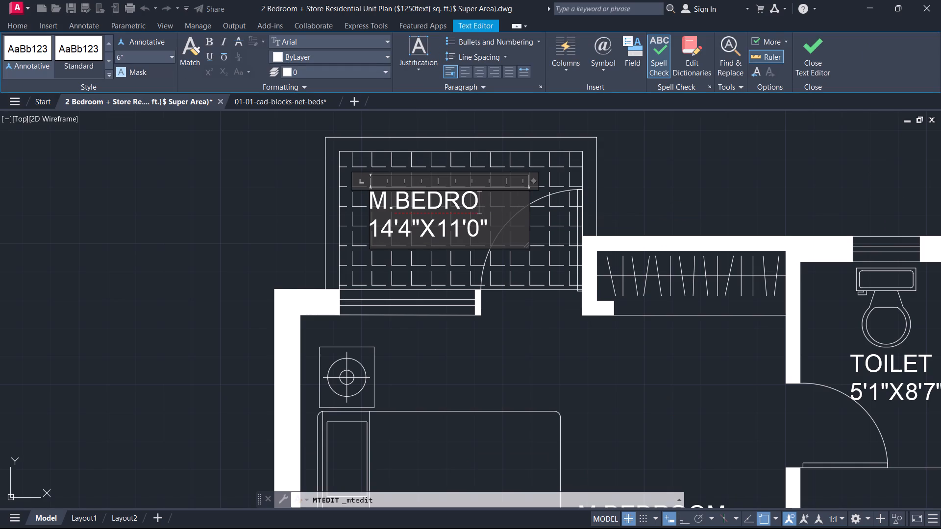
key(BackSpace)
key(BackSpace)
key(BackSpace)
key(BackSpace)
key(BackSpace)
key(BackSpace)
key(BackSpace)
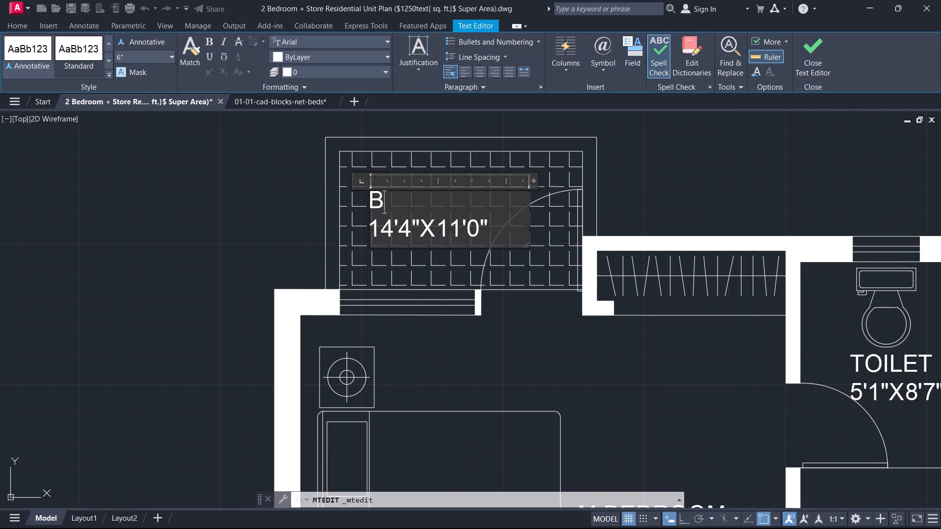
key(b)
text(AL)
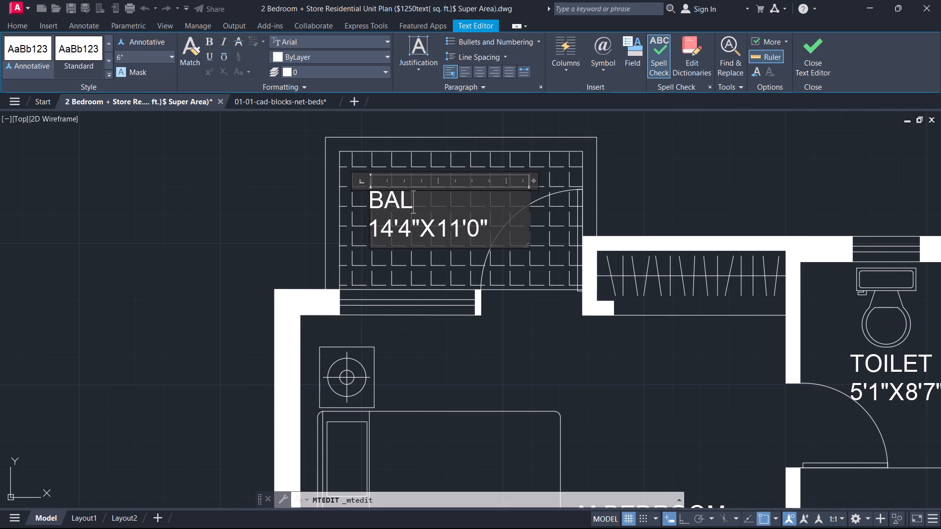
text(CON)
key(y)
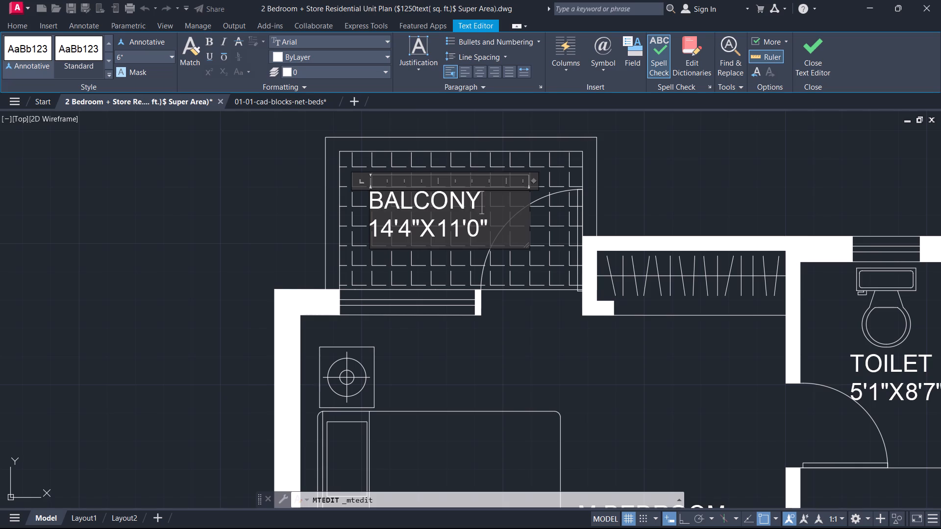
Replace the size line of the BALCONY label with 4'6" WIDE and finish editing the text.
key(Down)
key(Left)
key(Left)
key(Left)
key(Right)
key(Right)
key(Right)
key(Right)
key(BackSpace)
key(BackSpace)
key(BackSpace)
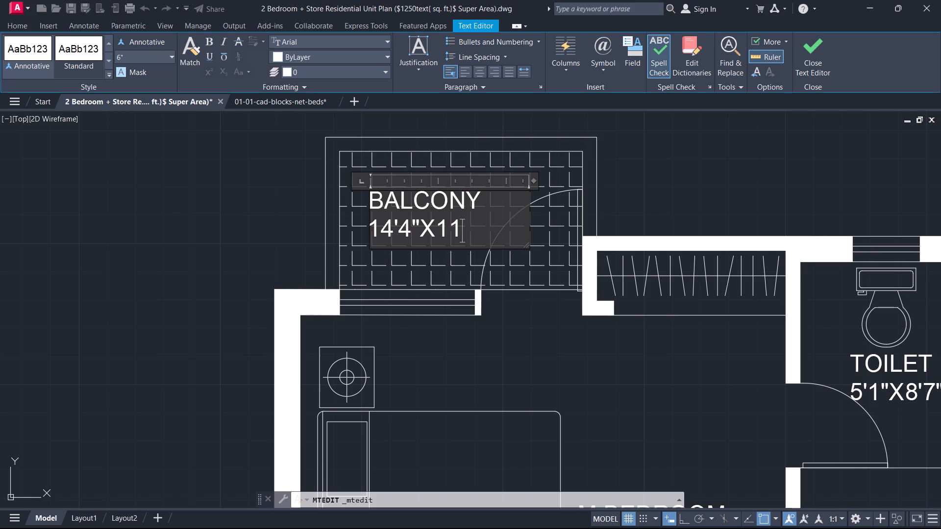
key(BackSpace)
key(BackSpace)
key(BackSpace)
key(BackSpace)
key(BackSpace)
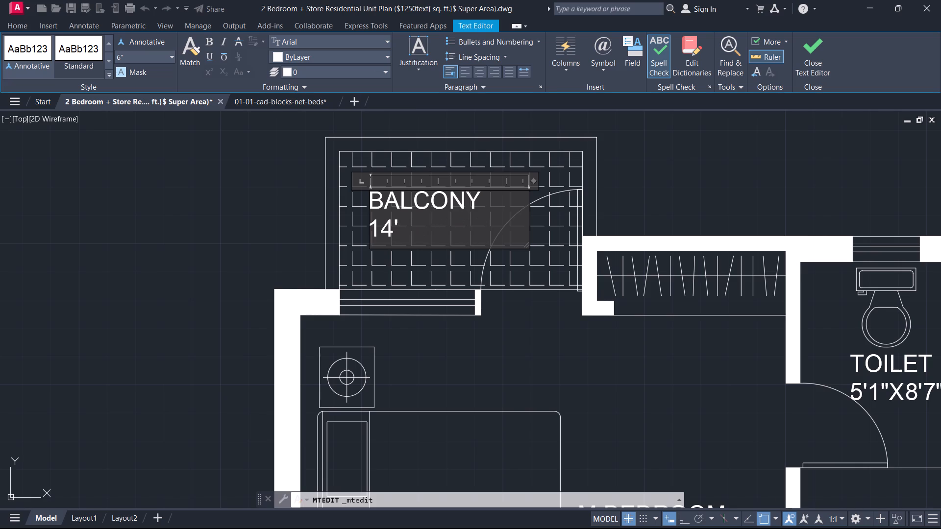
key(BackSpace)
key(BackSpace)
key(BackSpace)
text(4')
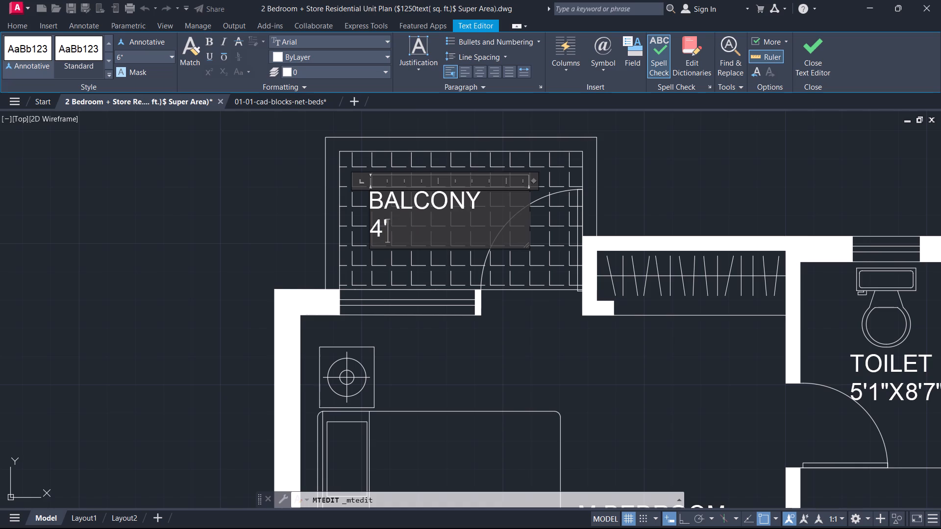
text(6")
key(space)
text(WIDW)
key(BackSpace)
key(e)
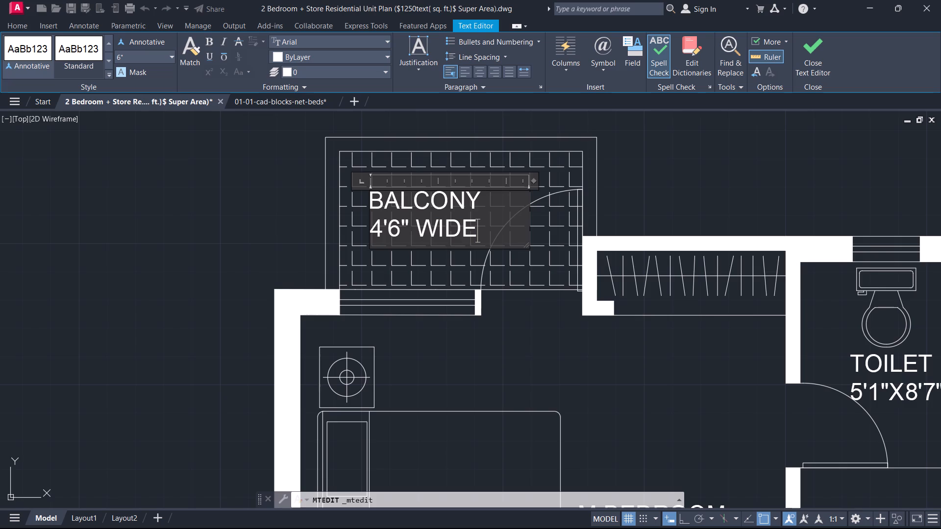
scroll(516, 199, up, 1)
click(794, 72)
Copy the M.BEDROOM label onto the bed in the second bedroom, south of the master bedroom.
scroll(746, 151, down, 2)
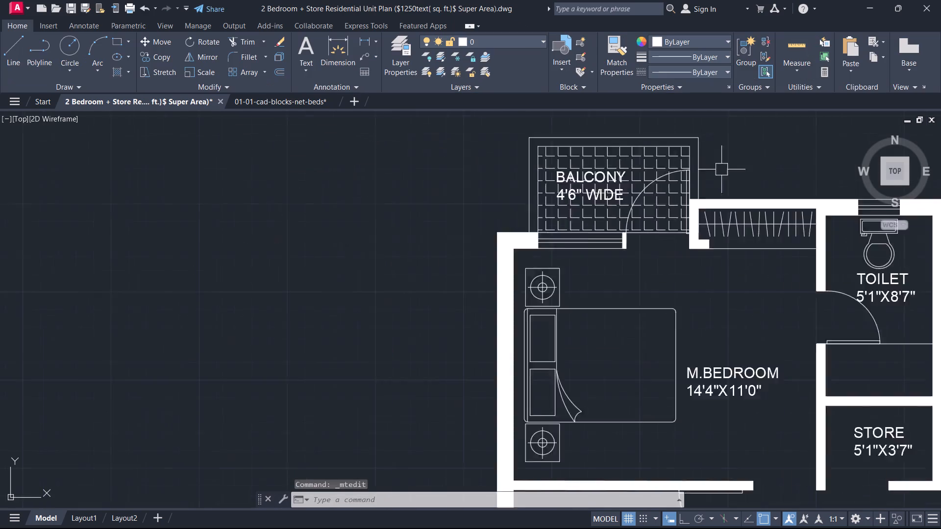
scroll(713, 175, down, 1)
middle_drag(686, 258, 659, 145)
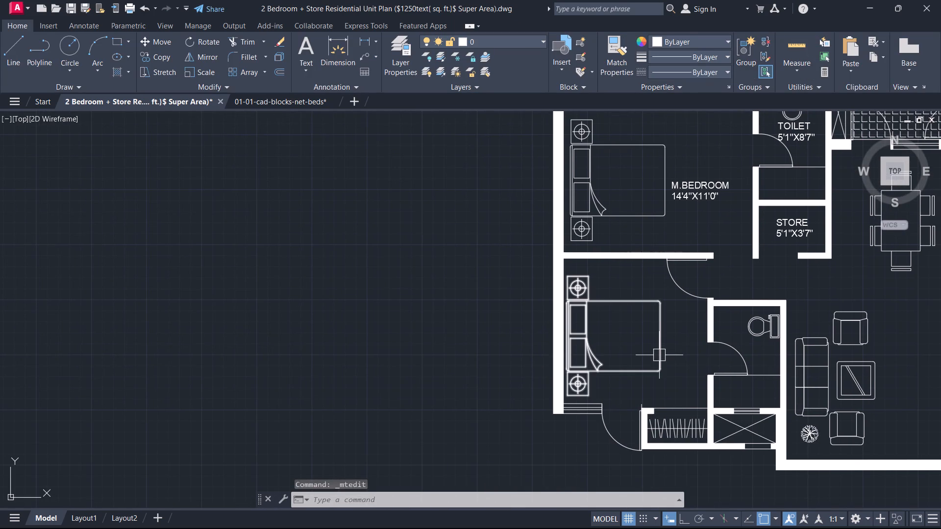
click(691, 194)
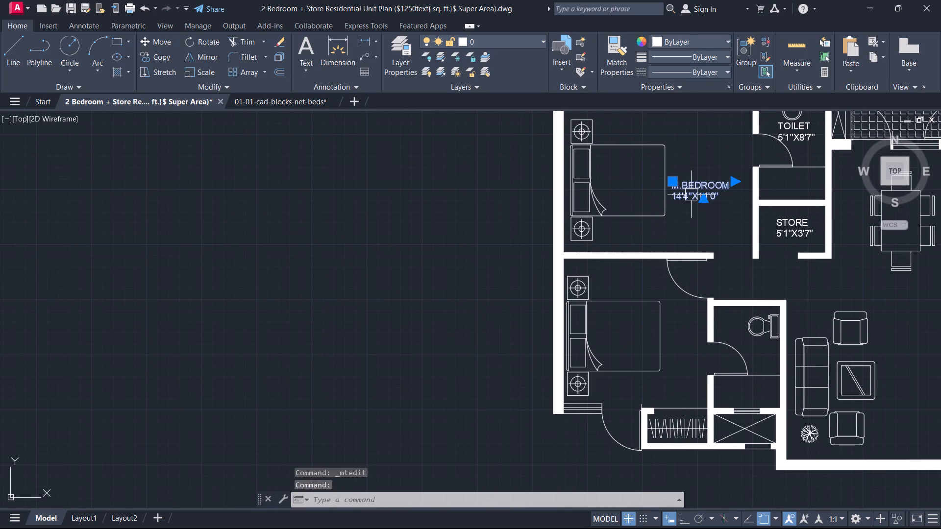
text(CO)
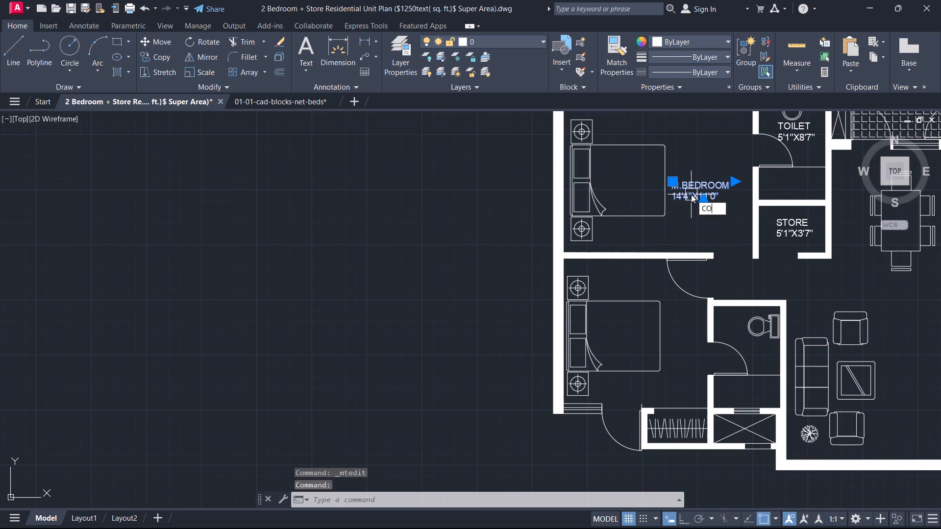
key(space)
click(691, 194)
scroll(624, 338, up, 2)
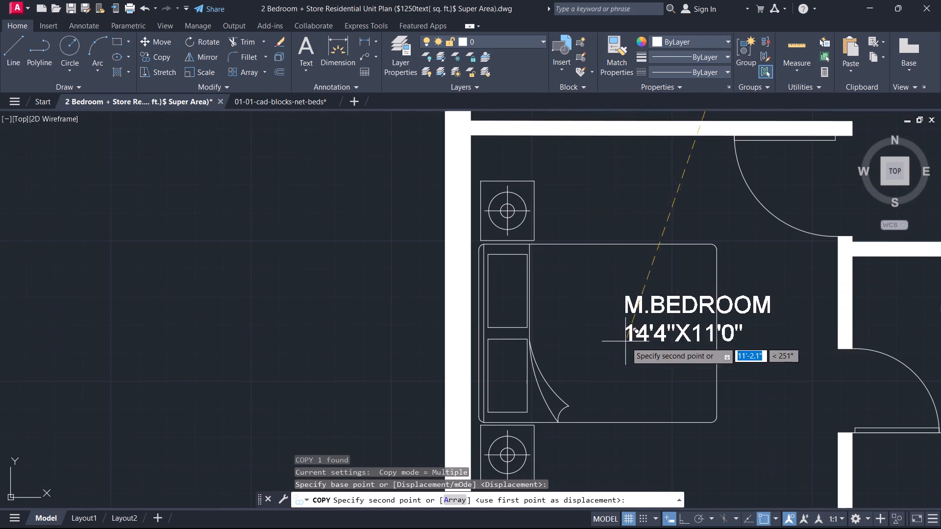
middle_drag(737, 361, 737, 370)
scroll(738, 370, up, 1)
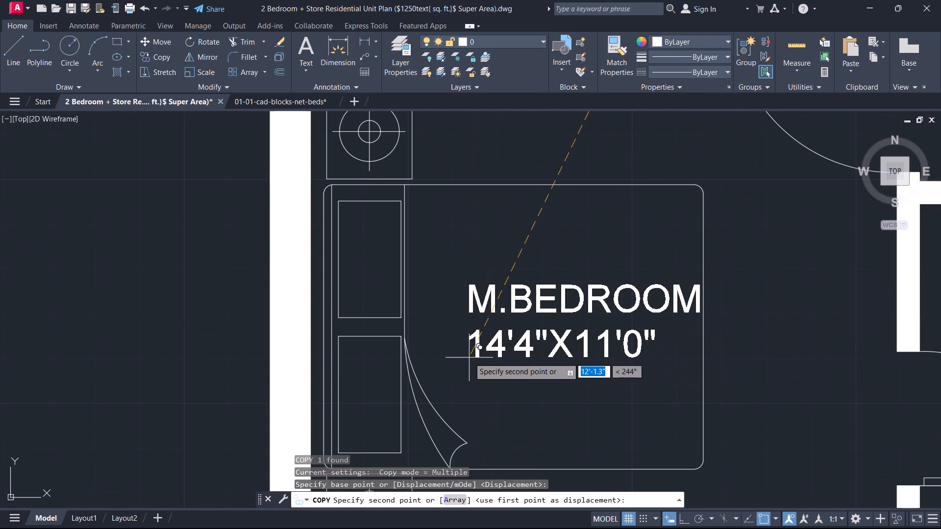
click(460, 361)
key(Escape)
Change the copied label in the second bedroom to read BEDROOM with the size 11'0"X11'0".
double_click(498, 317)
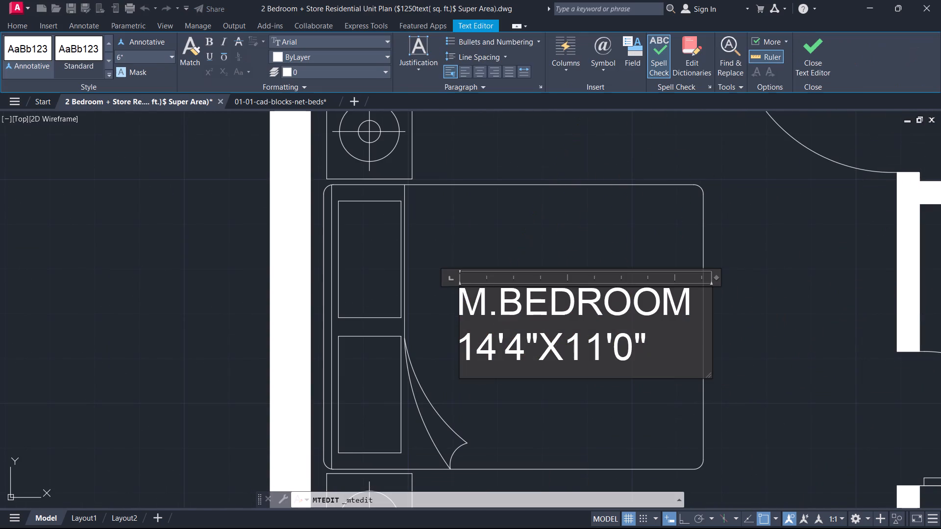
key(BackSpace)
key(BackSpace)
key(Down)
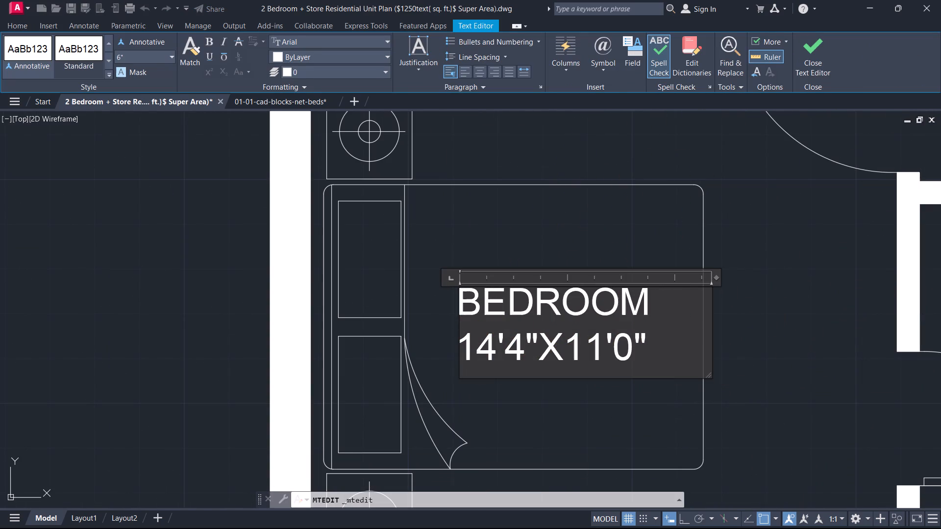
key(Right)
key(Right)
key(Right)
key(Right)
key(BackSpace)
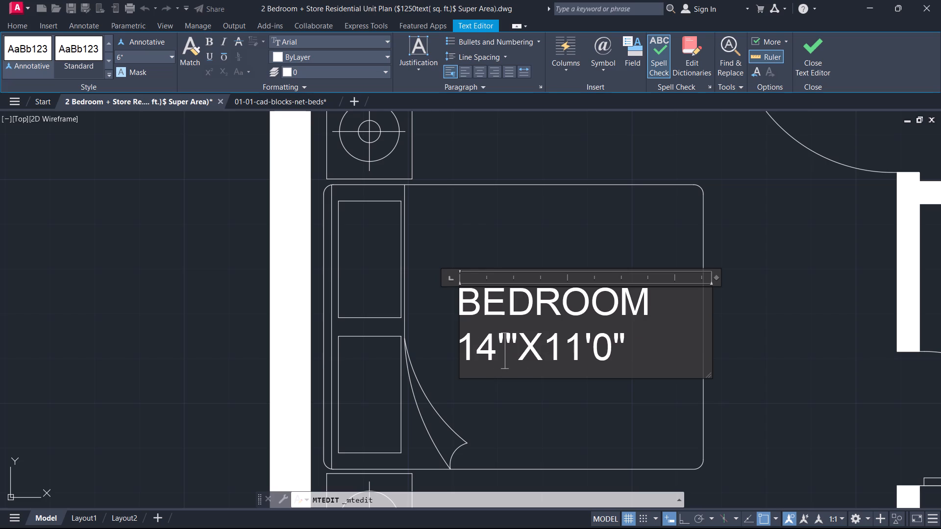
key(0)
key(Left)
key(Left)
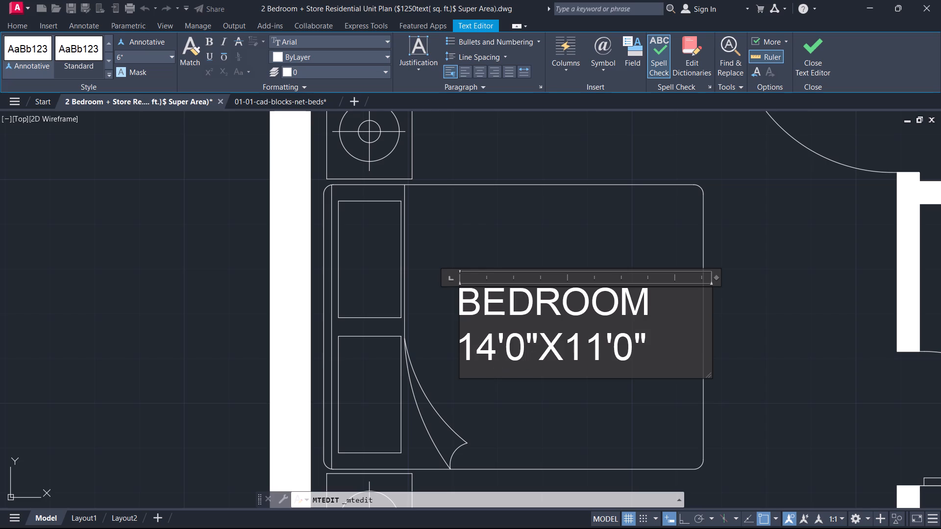
key(BackSpace)
key(1)
click(817, 42)
Copy the master bedroom's TOILET label into the upper-left corner of the toilet beside the second bedroom.
scroll(746, 176, down, 2)
scroll(746, 176, up, 1)
scroll(746, 176, down, 2)
middle_drag(750, 227, 610, 198)
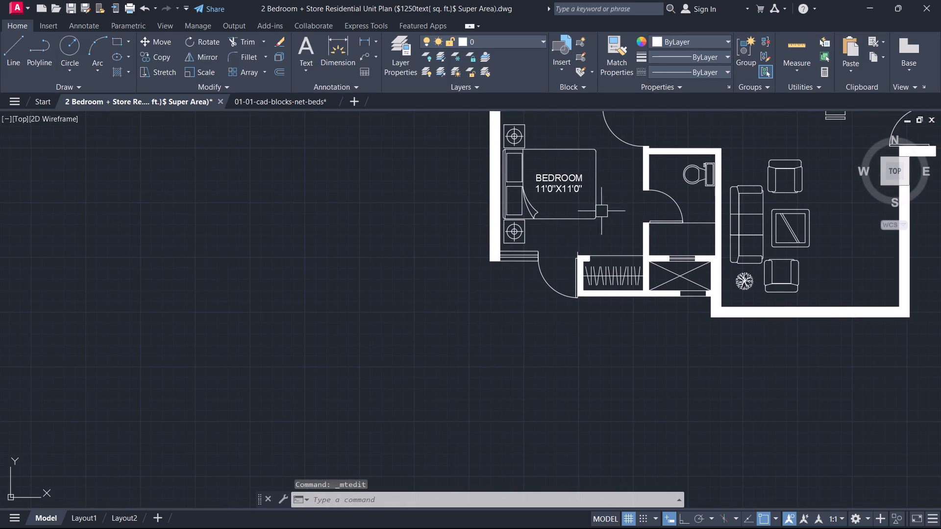
scroll(576, 273, up, 1)
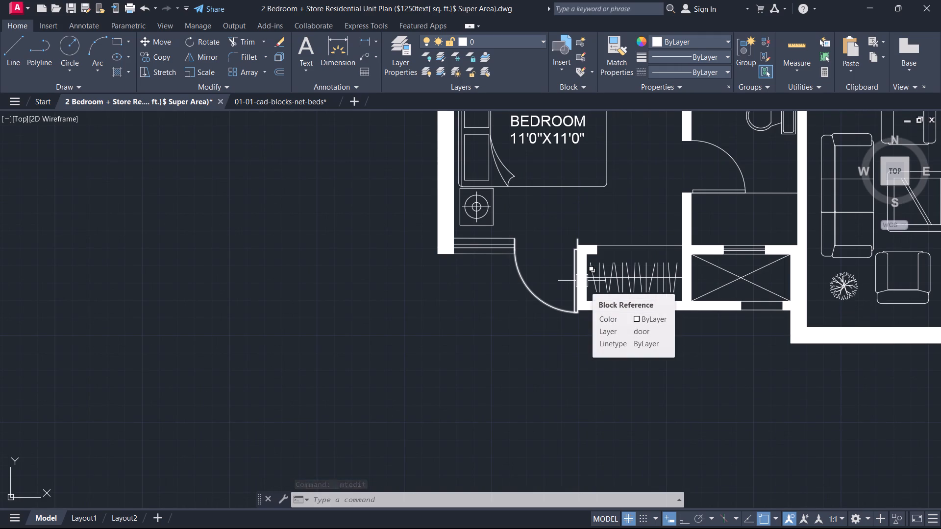
middle_drag(656, 240, 545, 385)
scroll(351, 273, down, 1)
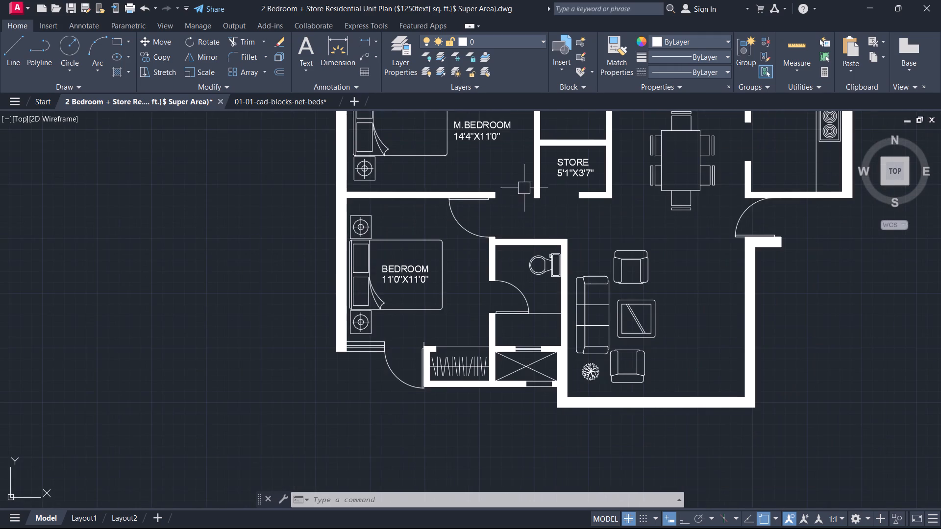
middle_drag(525, 188, 527, 307)
scroll(578, 219, up, 2)
click(581, 179)
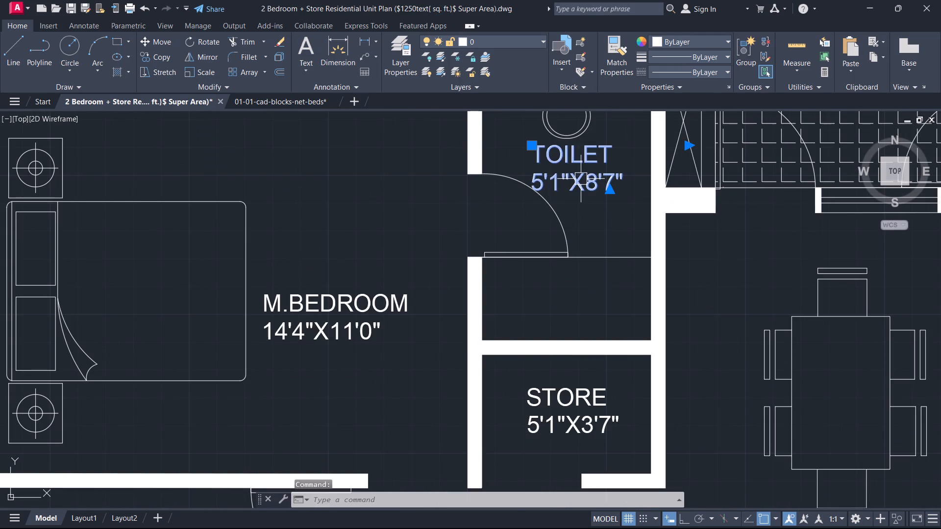
text(CO)
key(space)
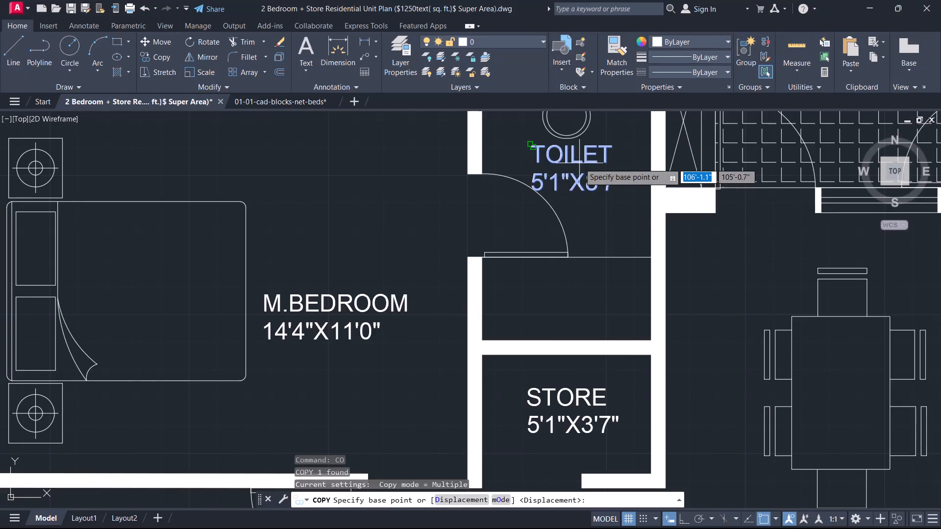
click(579, 163)
scroll(548, 225, down, 3)
scroll(527, 293, up, 1)
scroll(518, 336, up, 1)
middle_drag(518, 336, 566, 121)
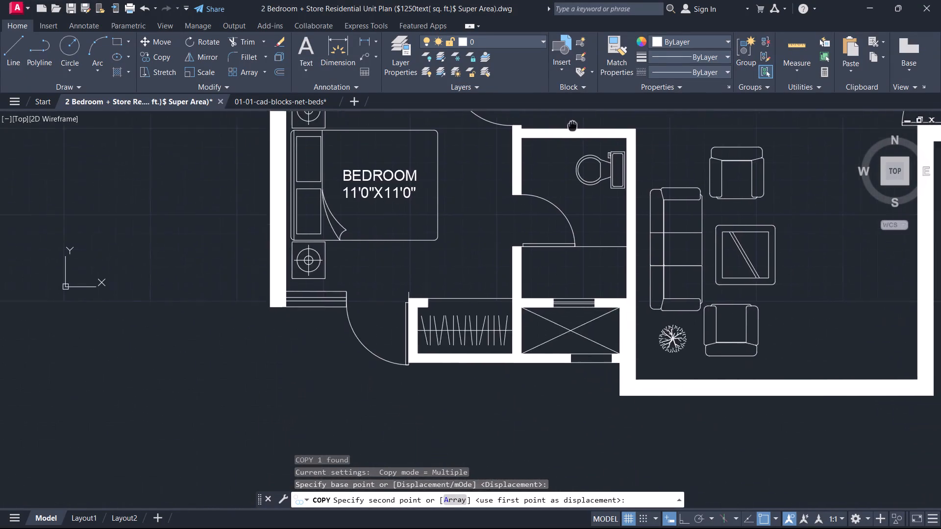
middle_drag(566, 121, 572, 125)
scroll(566, 121, up, 1)
scroll(520, 213, up, 2)
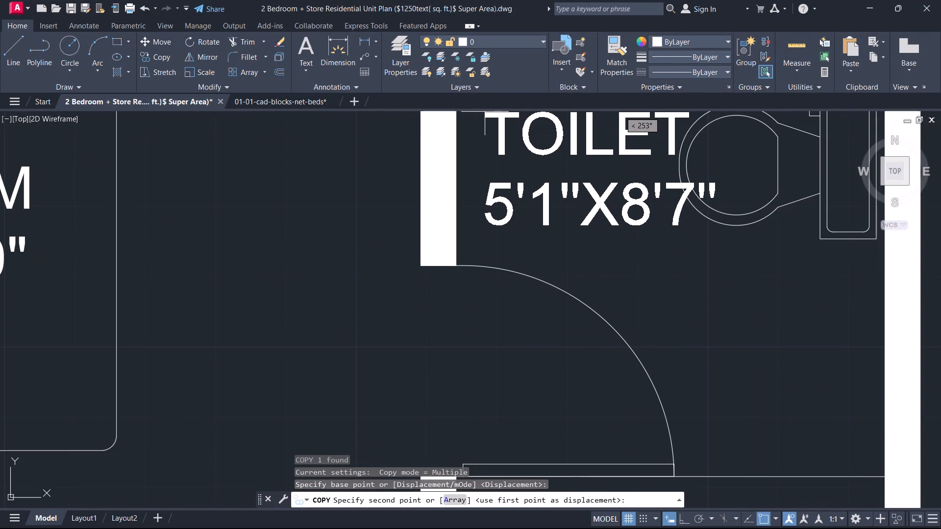
middle_drag(476, 270, 488, 434)
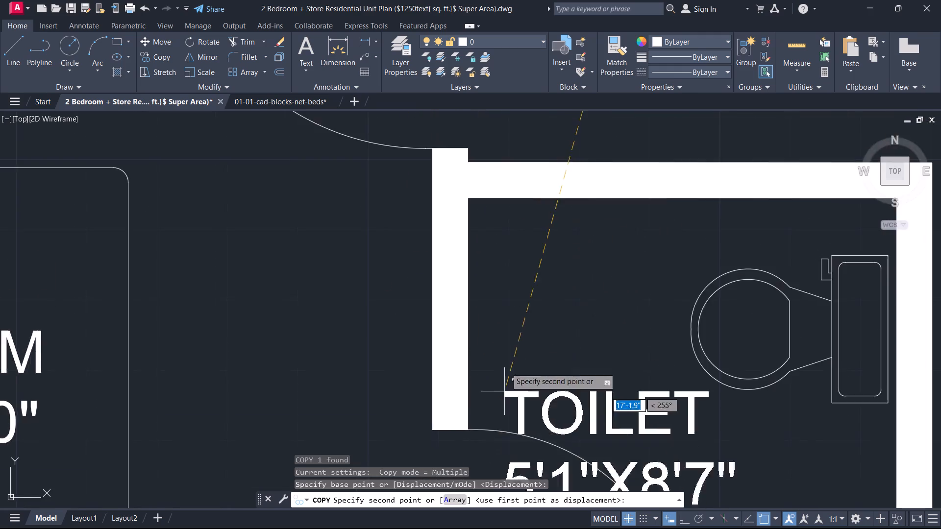
scroll(510, 254, up, 1)
click(467, 216)
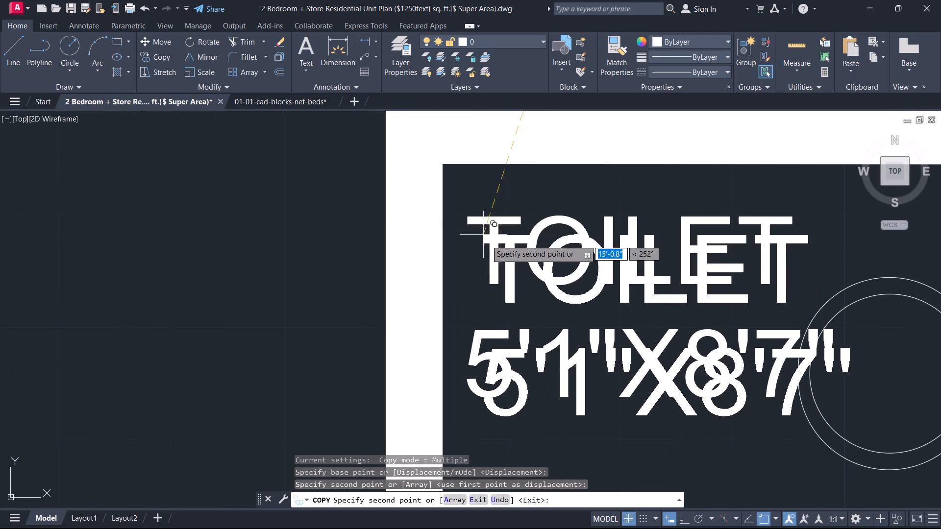
key(Escape)
Change the size in the copied TOILET label to 5'1"X7'9" and finish editing the text.
double_click(499, 253)
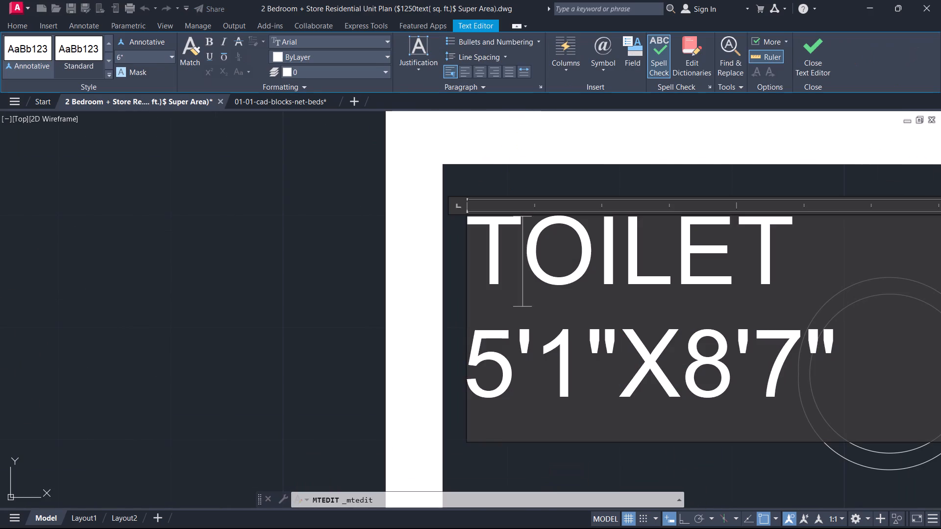
click(695, 374)
click(721, 383)
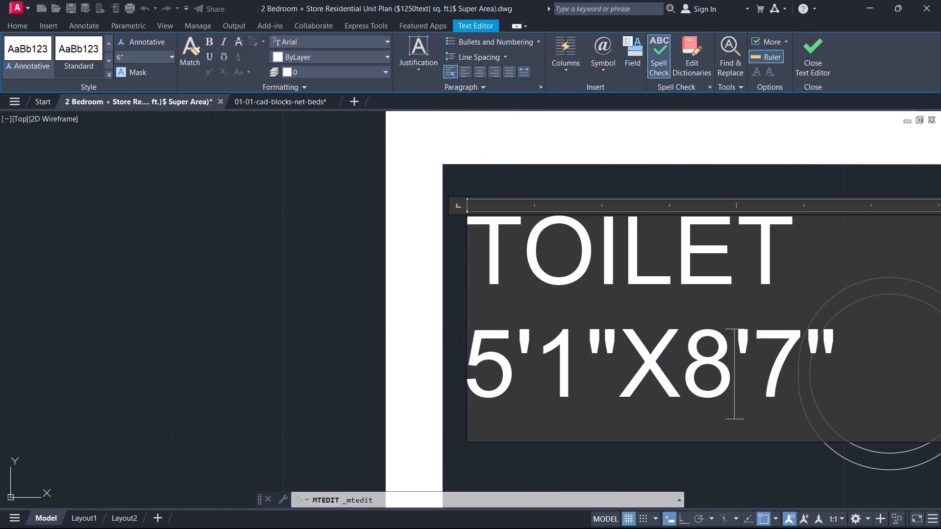
key(BackSpace)
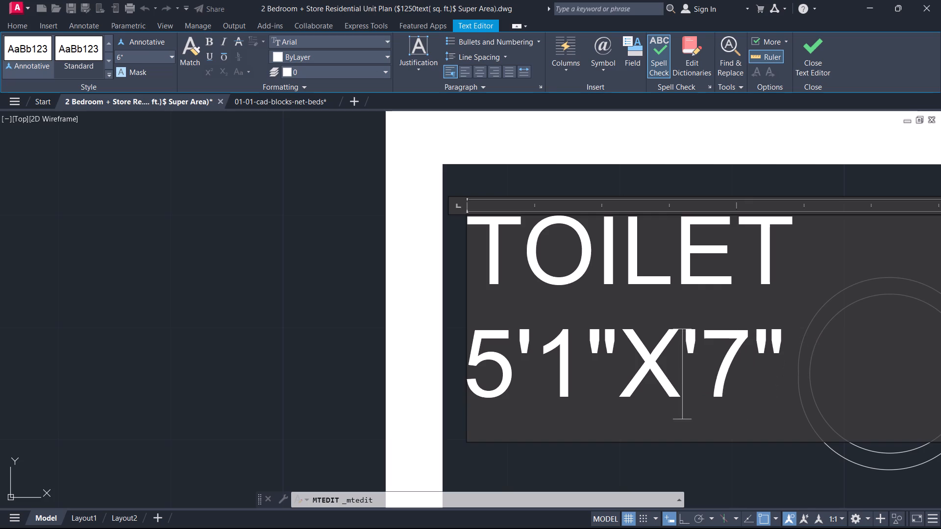
key(7)
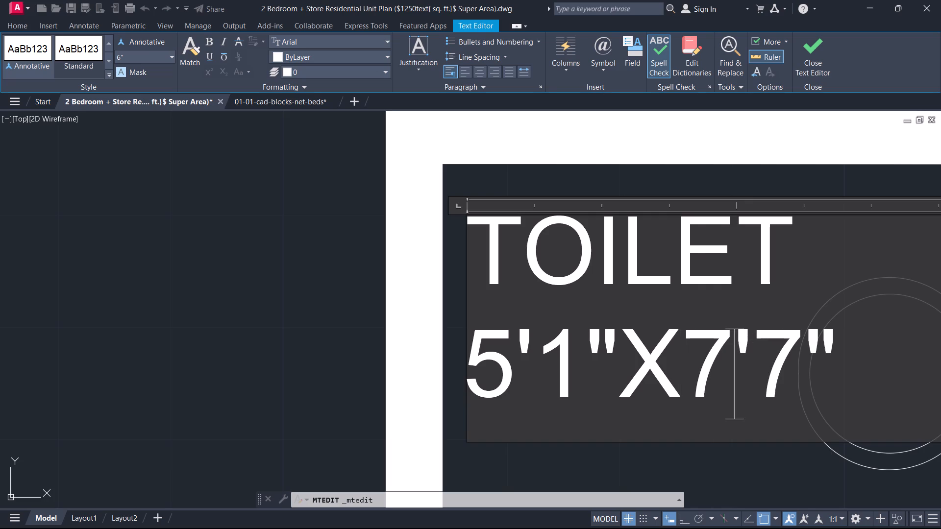
key(Right)
key(Right)
key(Right)
key(Left)
key(BackSpace)
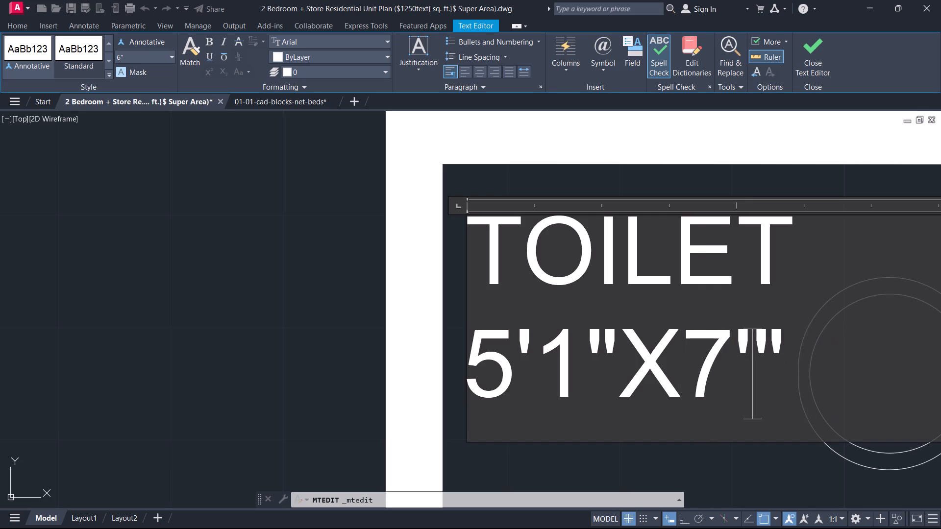
key(9)
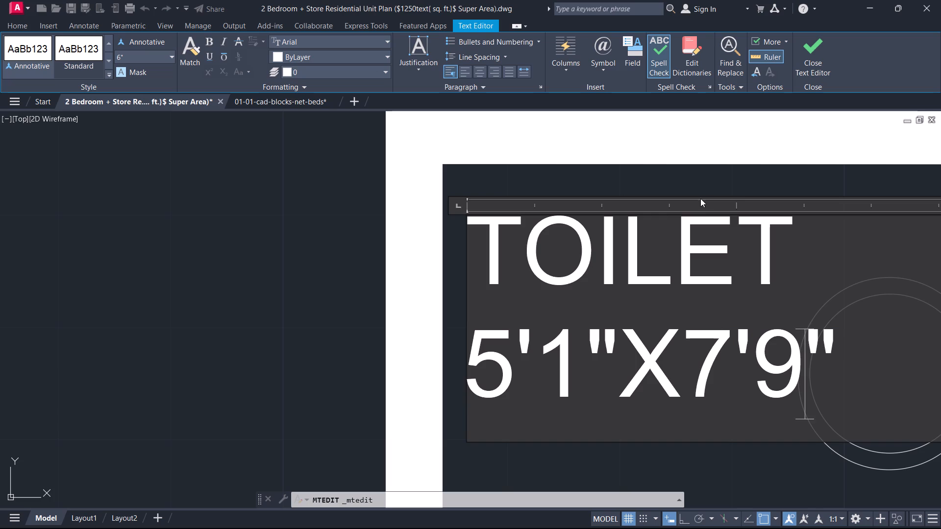
click(798, 54)
Copy the STORE label into the living area, just east of the coffee table.
scroll(726, 194, down, 3)
scroll(671, 292, down, 2)
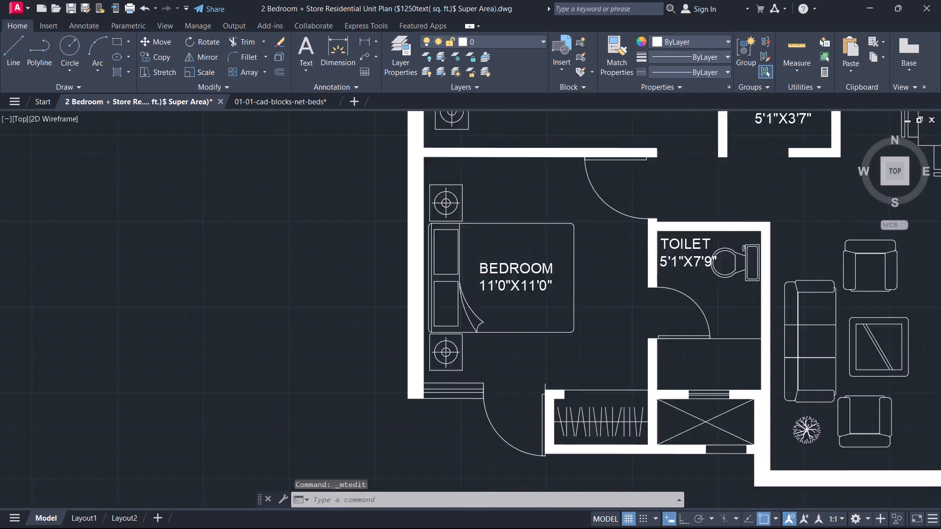
scroll(671, 292, down, 1)
scroll(683, 314, up, 2)
middle_drag(707, 367, 672, 299)
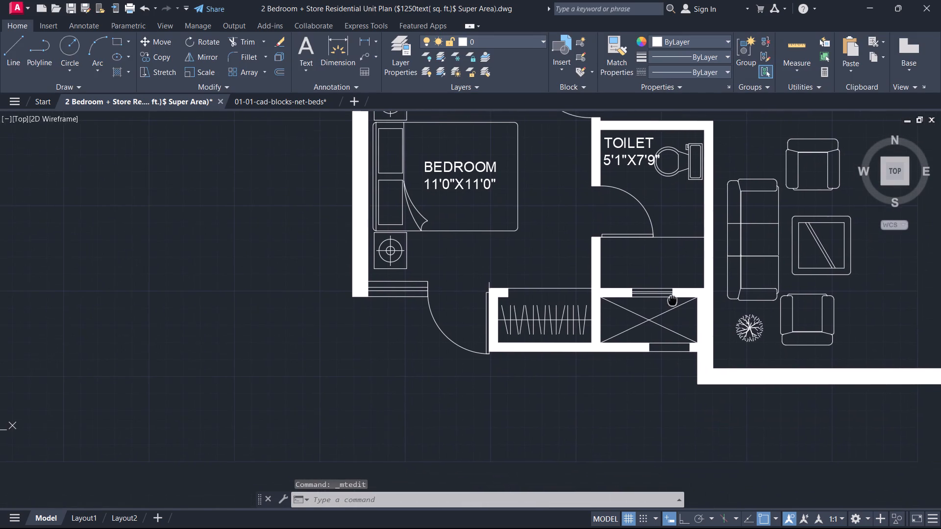
middle_drag(672, 299, 660, 297)
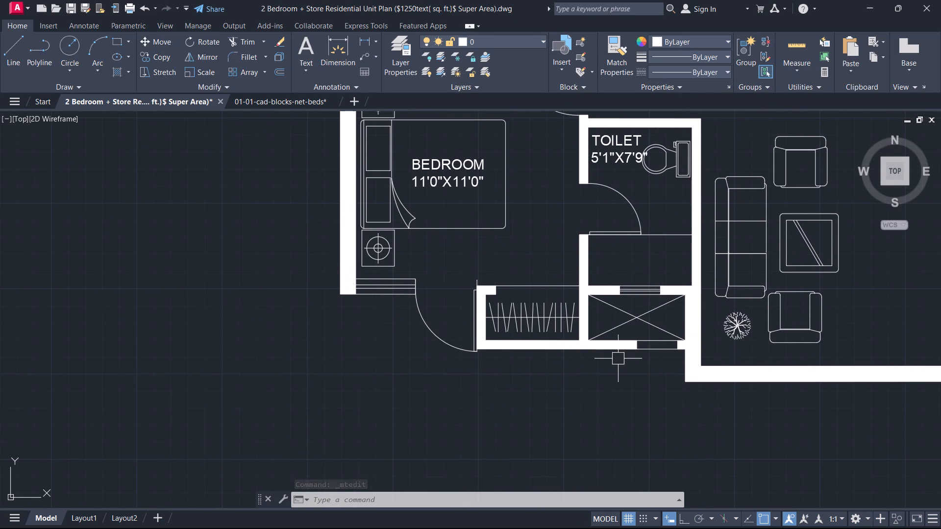
scroll(583, 362, down, 1)
middle_drag(589, 291, 452, 243)
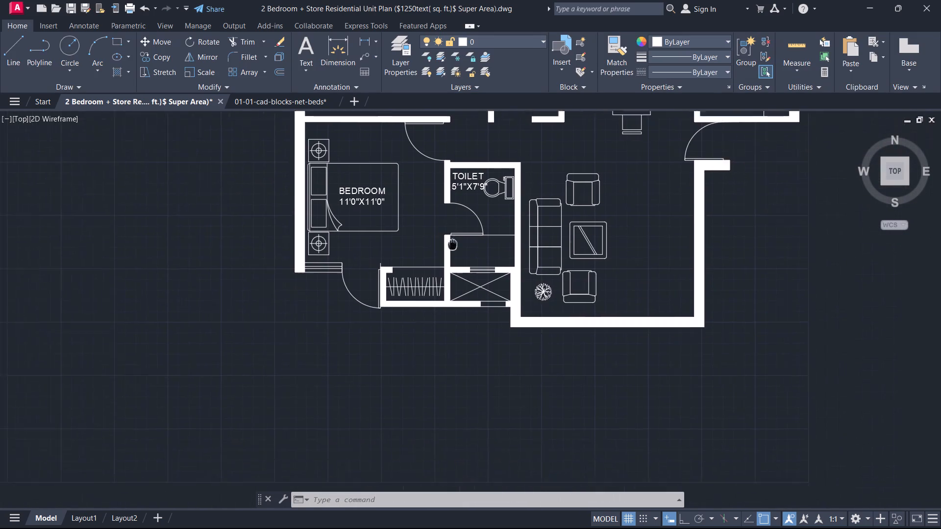
middle_drag(452, 243, 402, 271)
scroll(435, 240, up, 1)
middle_drag(448, 249, 427, 357)
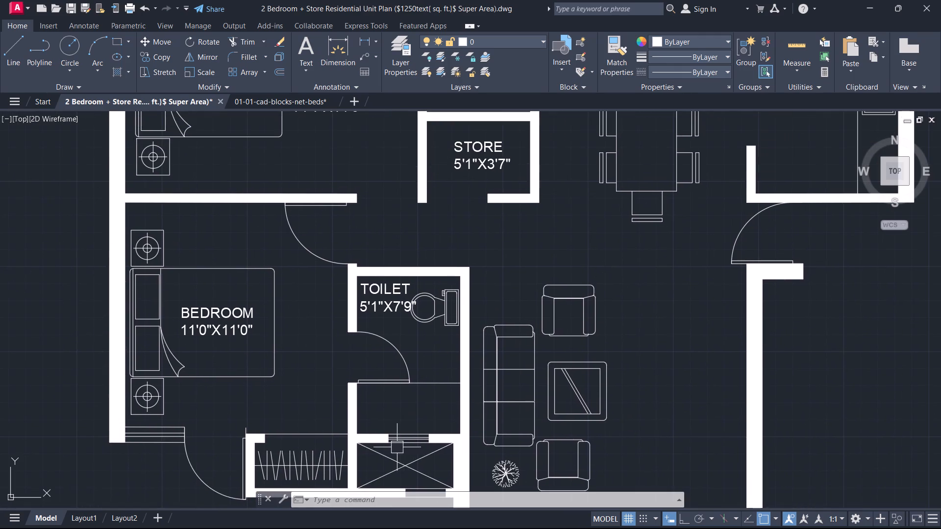
scroll(381, 220, down, 2)
scroll(417, 203, up, 2)
click(416, 183)
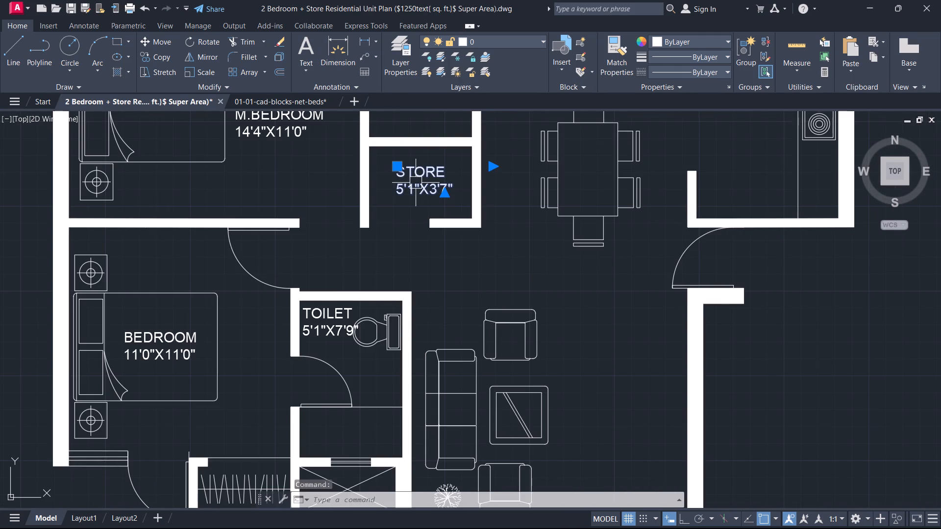
key(c)
text(O)
key(space)
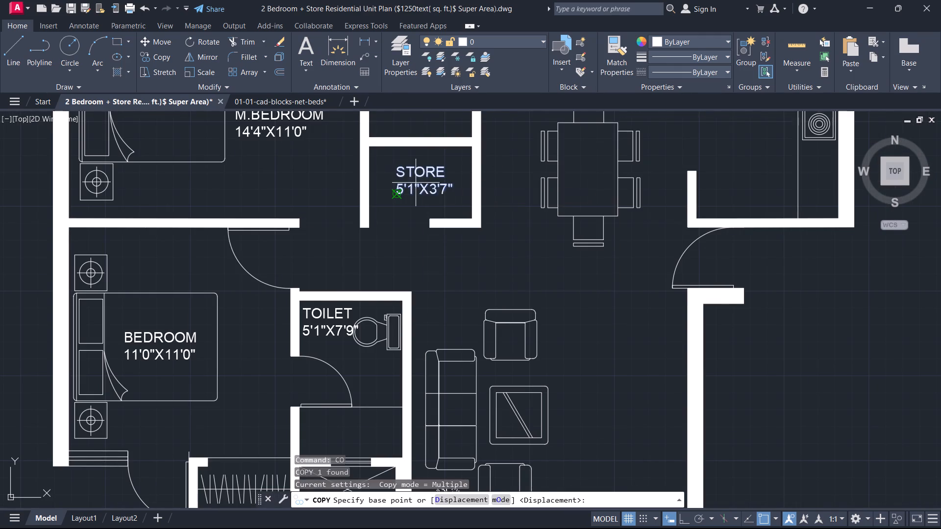
click(416, 183)
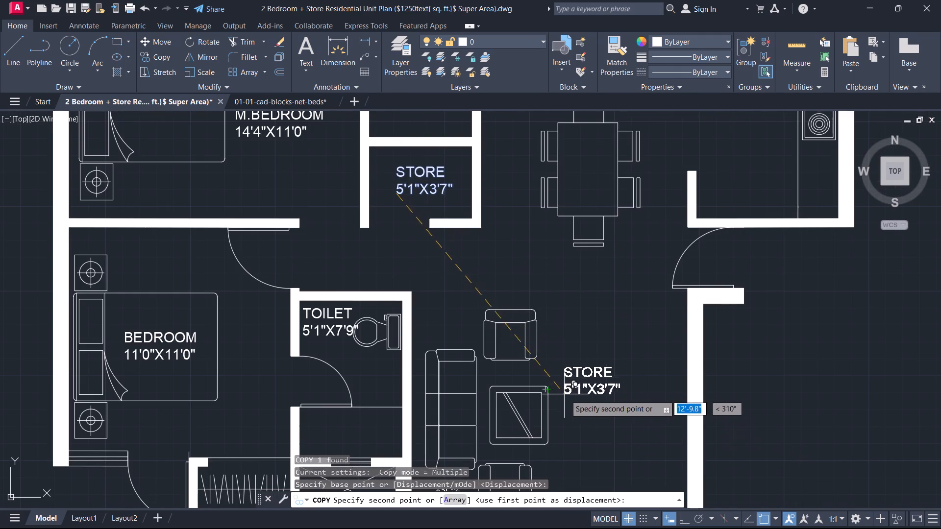
click(574, 392)
key(Escape)
Replace the copied STORE label's text in the living area with LIVING and the size line 13'6"X14'0".
double_click(592, 376)
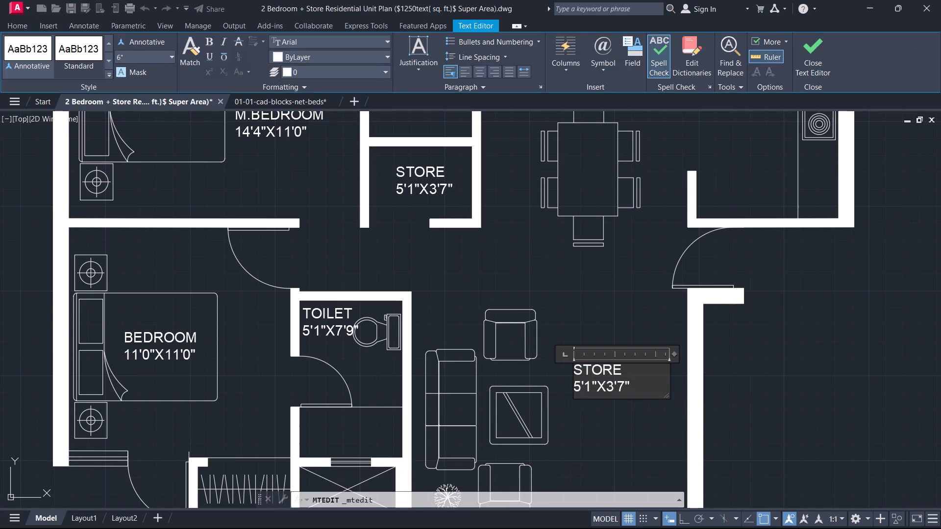
key(ctrl+a)
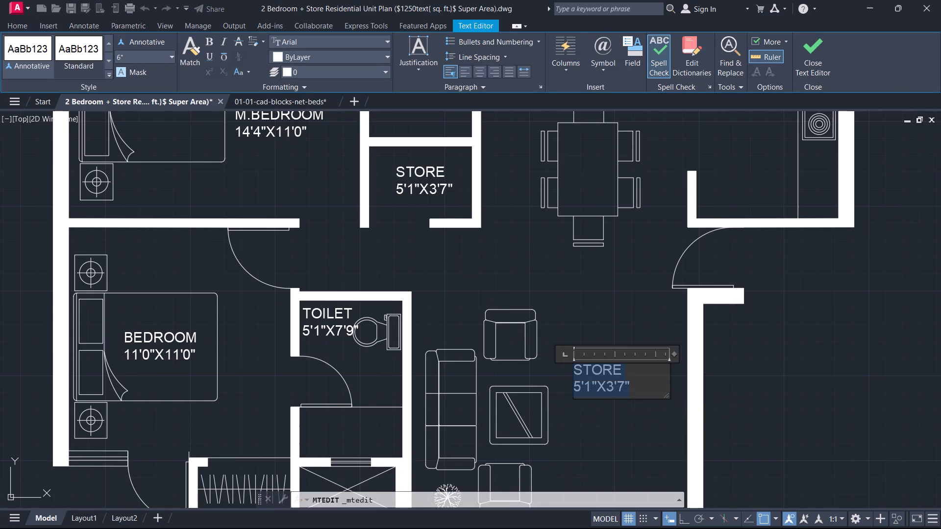
key(l)
text(IVING)
key(Return)
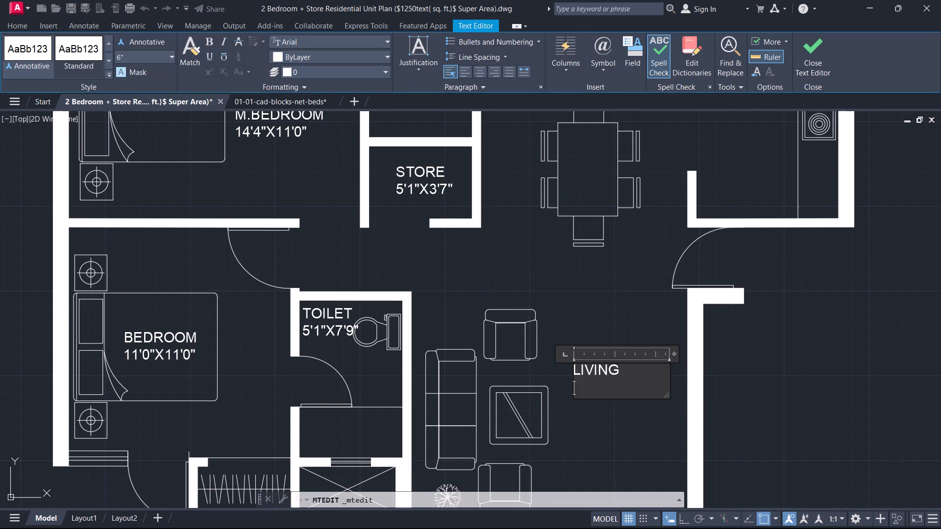
text(13)
text('6"X)
text(14')
text(0")
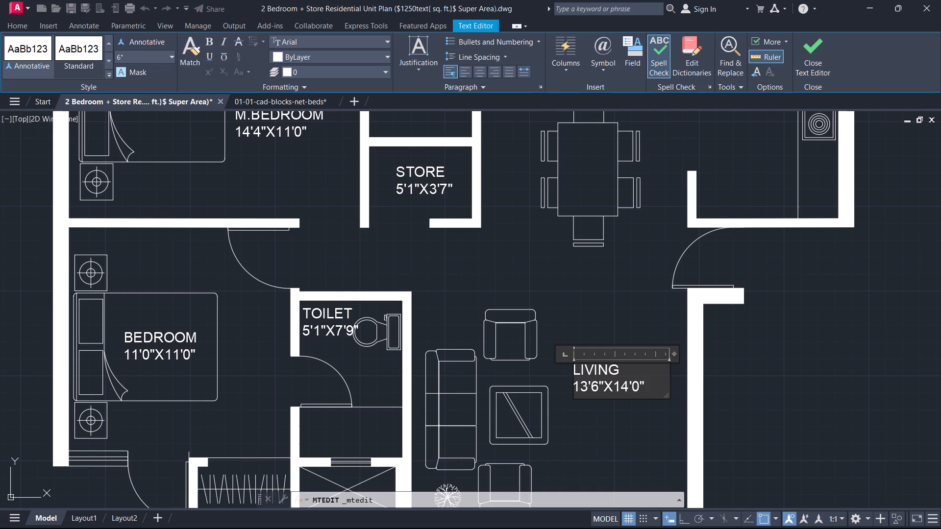
Indent the word LIVING by two spaces above its size line and finish editing the text.
click(593, 378)
key(Left)
key(Left)
key(Left)
key(space)
key(space)
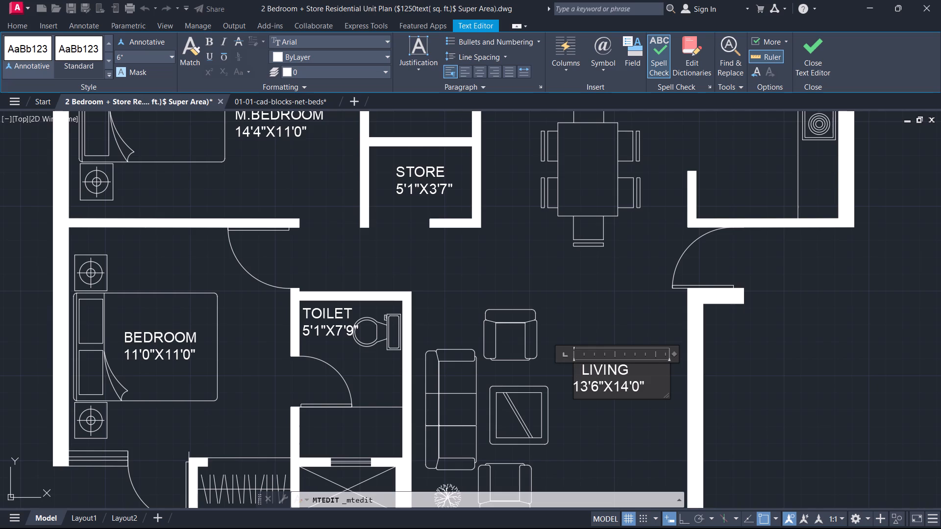
click(805, 65)
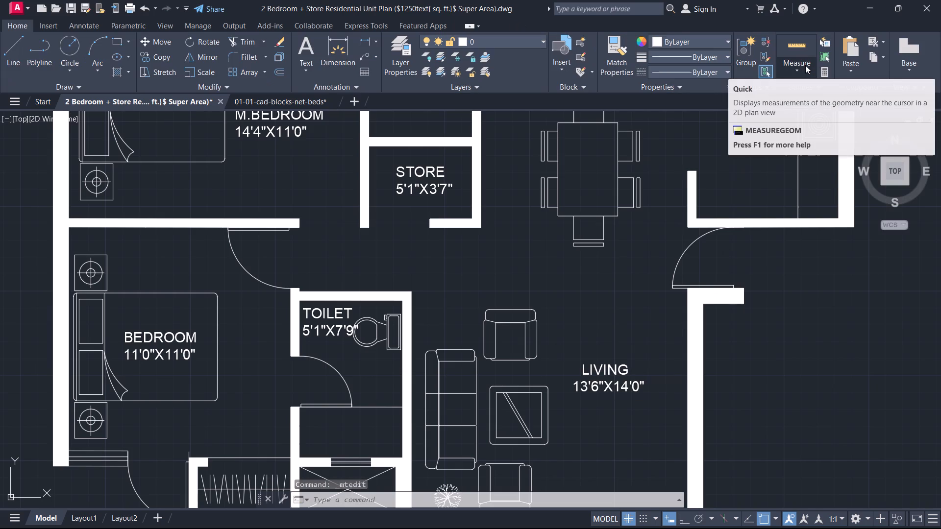
Copy the LIVING label onto the dining table, north of the living area.
click(605, 369)
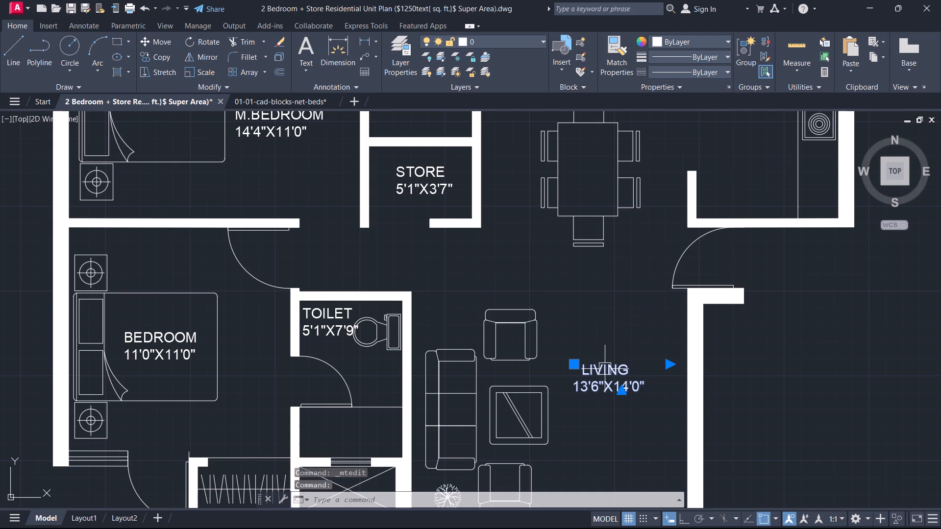
text(CO)
key(space)
click(605, 369)
scroll(605, 270, up, 1)
middle_drag(605, 270, 562, 475)
click(532, 283)
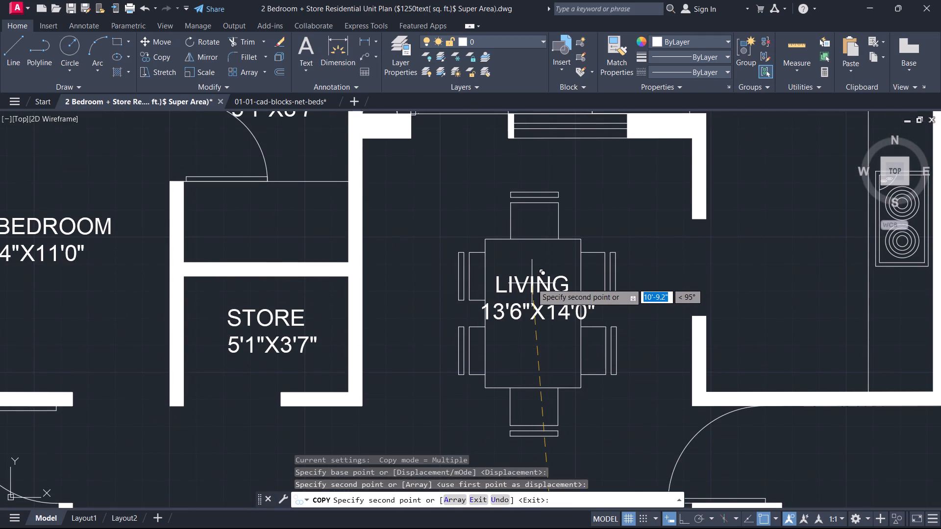
key(Escape)
Replace the copied LIVING label's text on the dining table with DINING and the size line 10'2"X12'0".
double_click(532, 283)
key(ctrl+a)
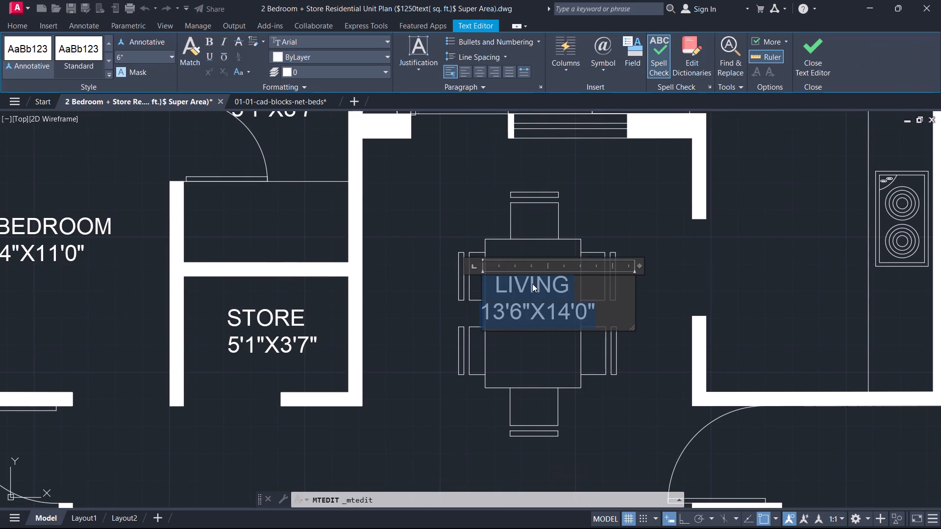
key(d)
key(i)
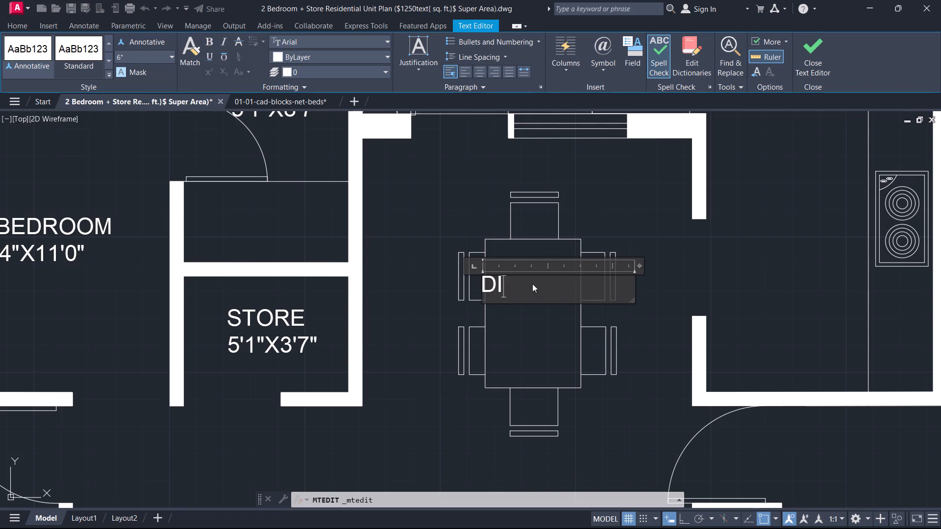
text(NING)
key(Return)
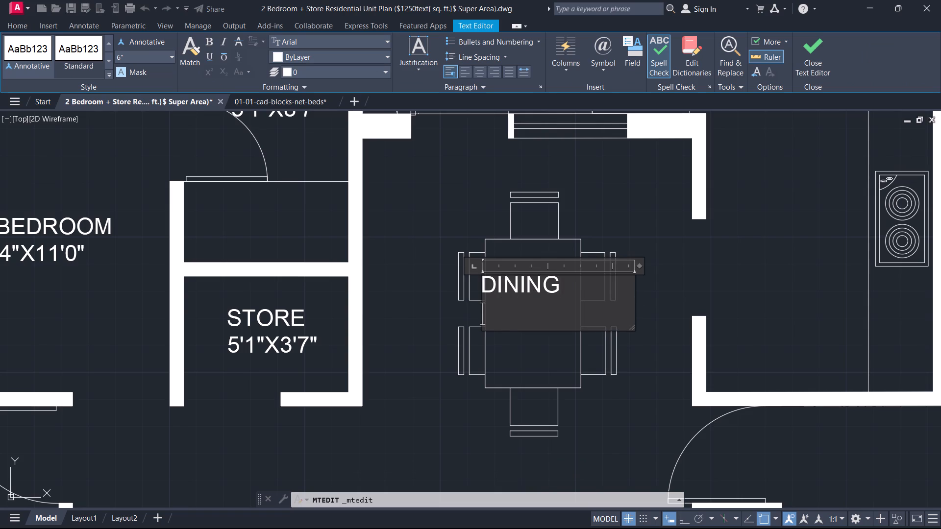
text(10'2)
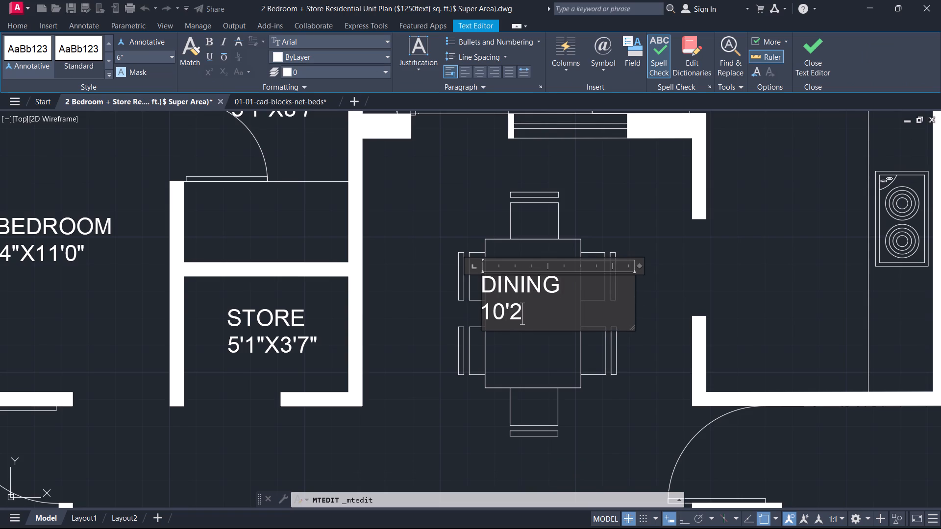
text("X)
text(12')
key(0)
key(shift+quotedbl)
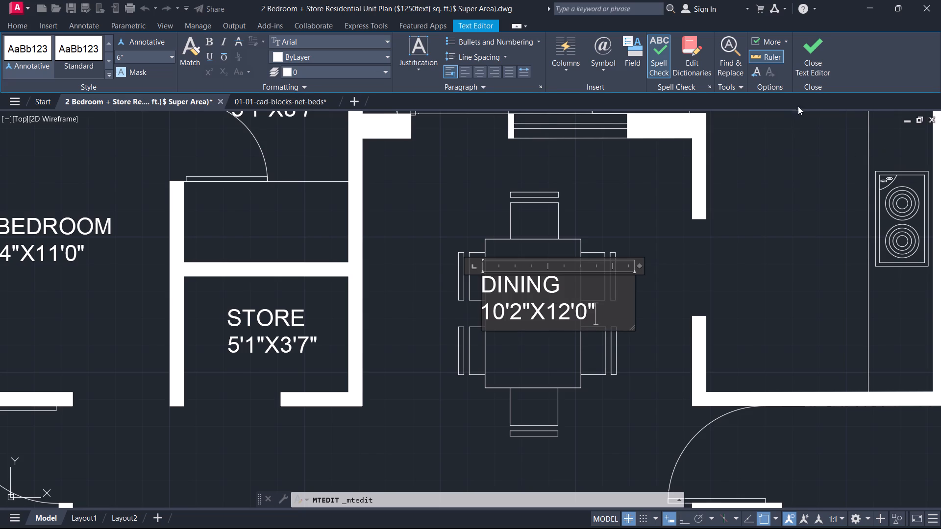
click(806, 59)
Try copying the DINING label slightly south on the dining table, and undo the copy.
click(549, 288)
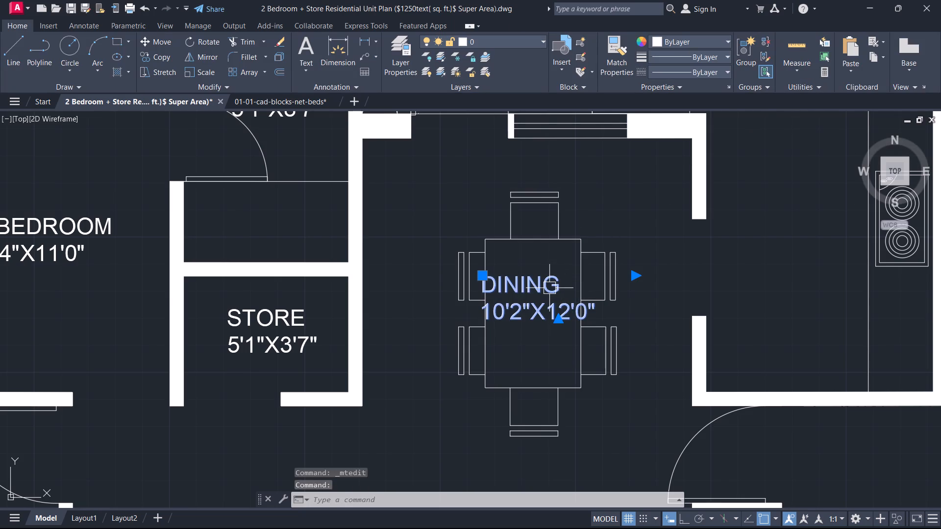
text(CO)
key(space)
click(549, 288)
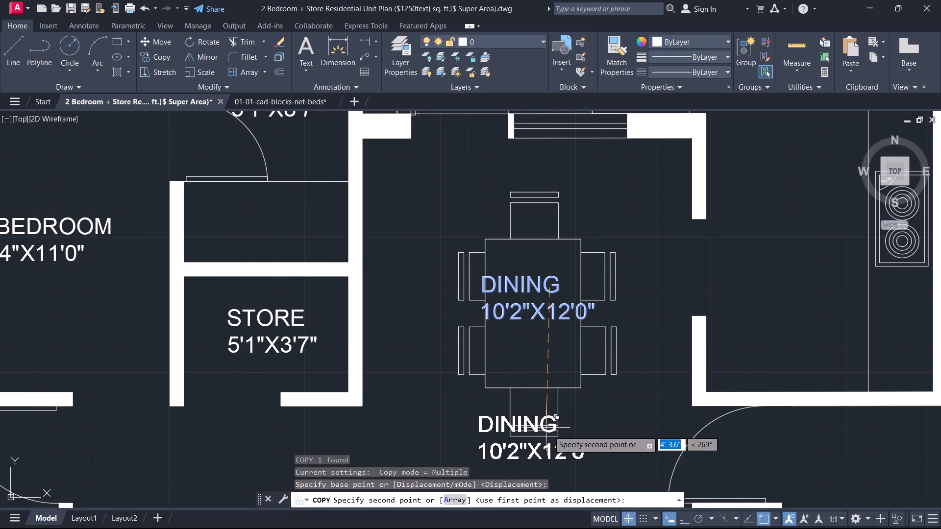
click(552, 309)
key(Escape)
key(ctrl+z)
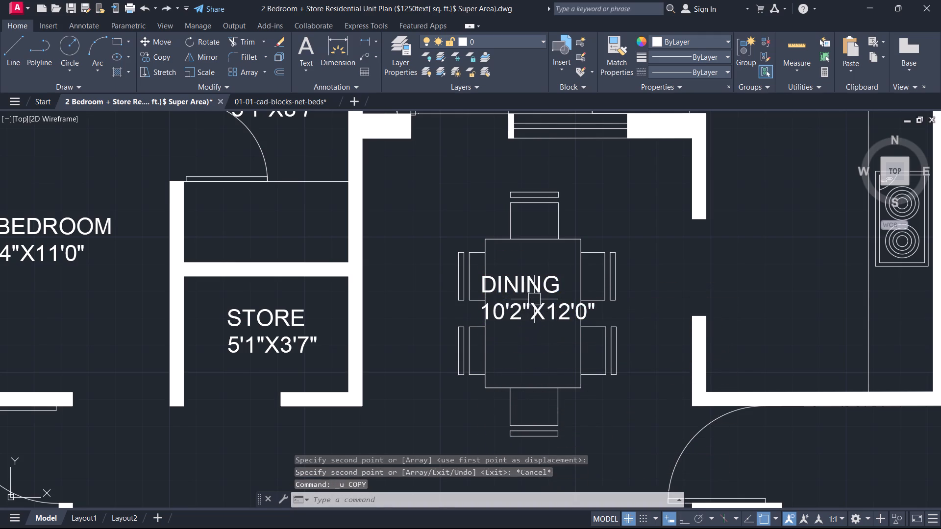
Indent the word DINING by one space above its size line.
double_click(534, 299)
key(ctrl+a)
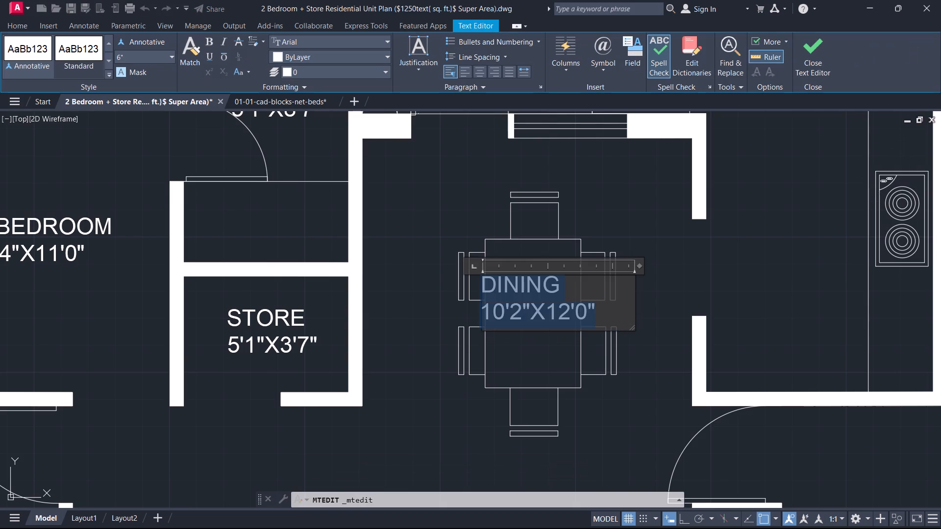
click(483, 290)
key(space)
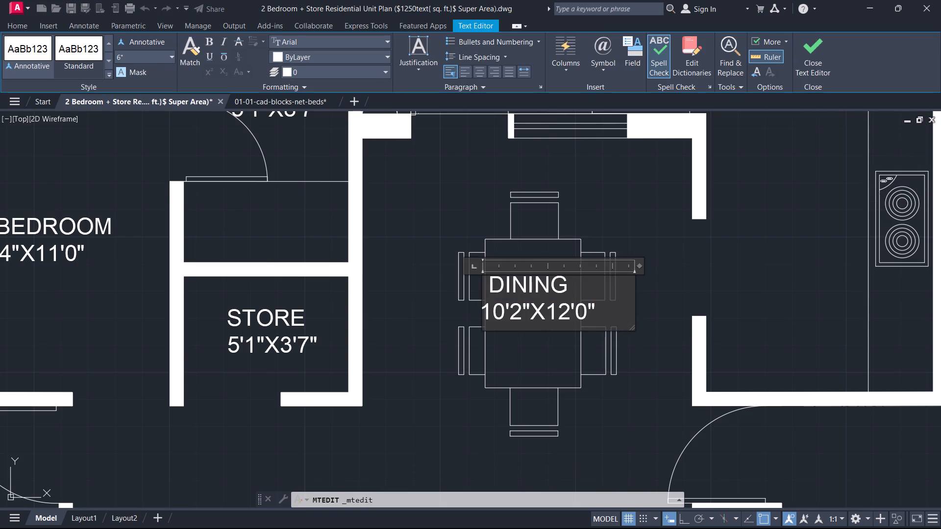
Set the text height of the DINING label's size line 10'2"X12'0" to 5.5" and finish editing the text.
click(518, 320)
drag(608, 302, 464, 320)
drag(464, 320, 511, 332)
click(593, 322)
drag(600, 312, 463, 318)
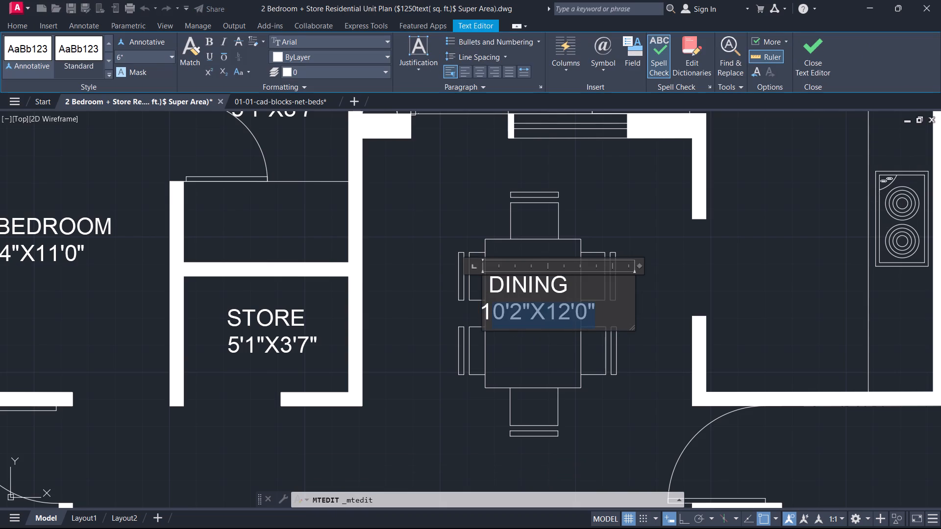
drag(463, 318, 456, 318)
click(137, 55)
text(5.5)
key(Return)
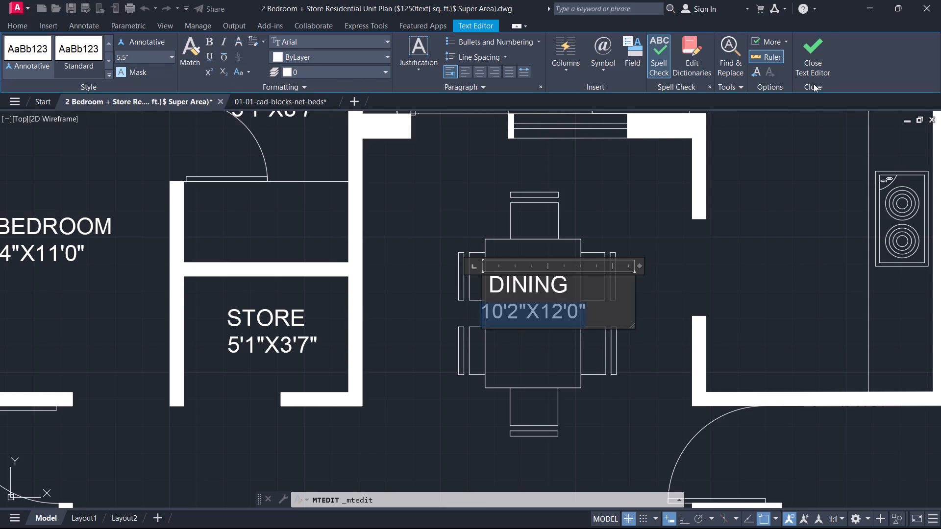
click(802, 66)
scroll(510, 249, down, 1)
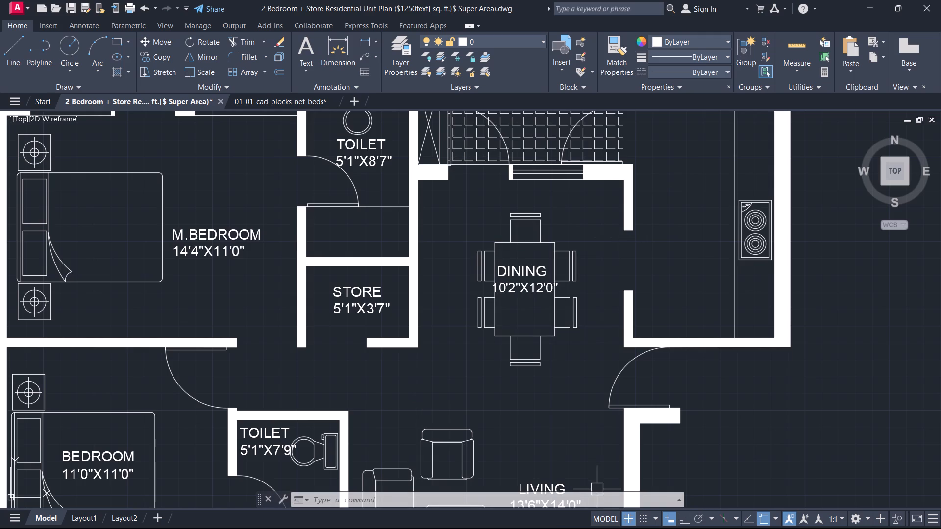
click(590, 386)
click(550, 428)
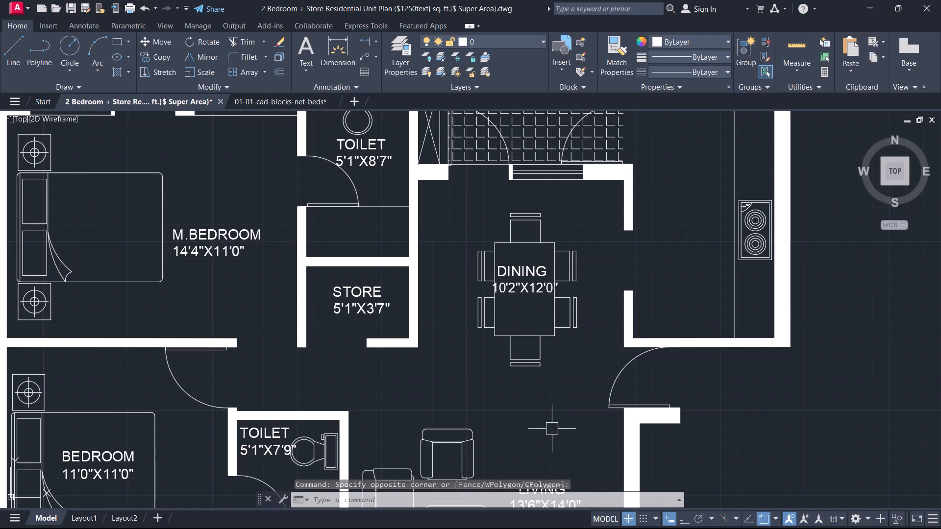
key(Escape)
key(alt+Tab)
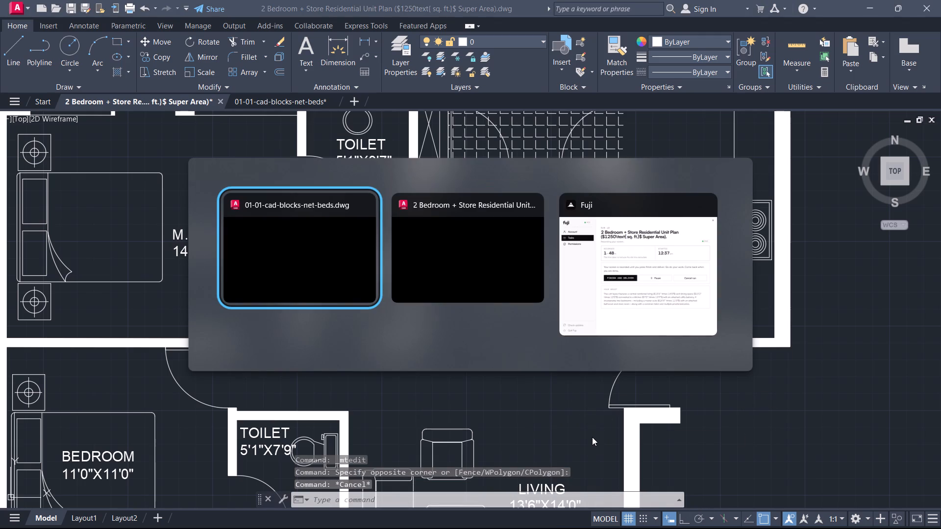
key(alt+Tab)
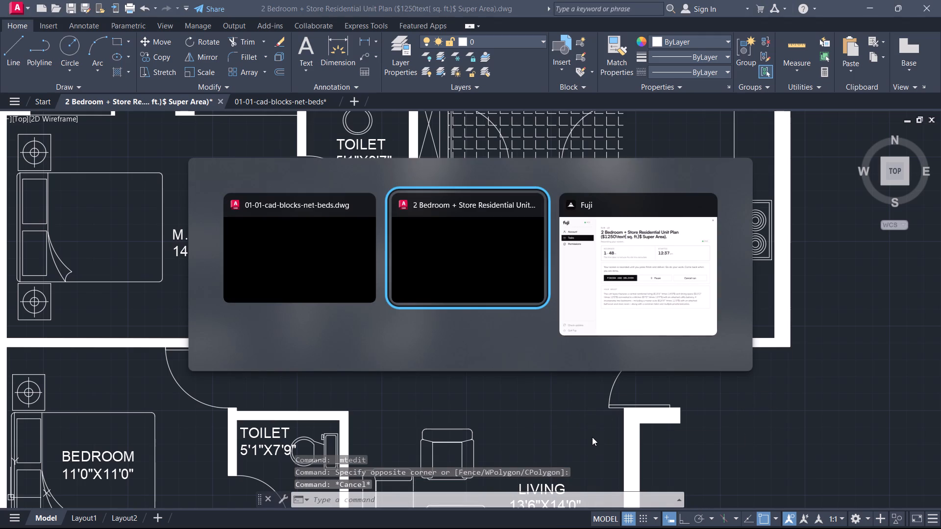
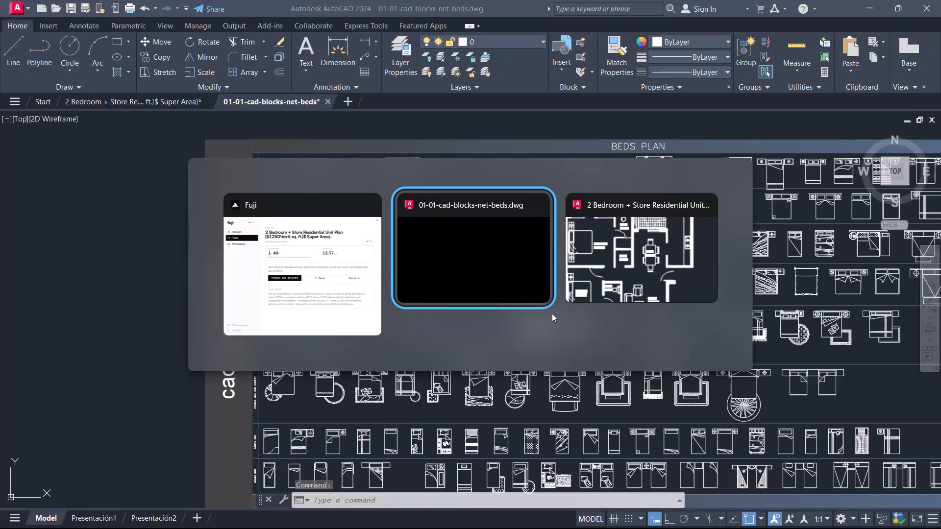
Close the 01-01-cad-blocks-net-beds drawing without saving its changes.
key(alt+Tab)
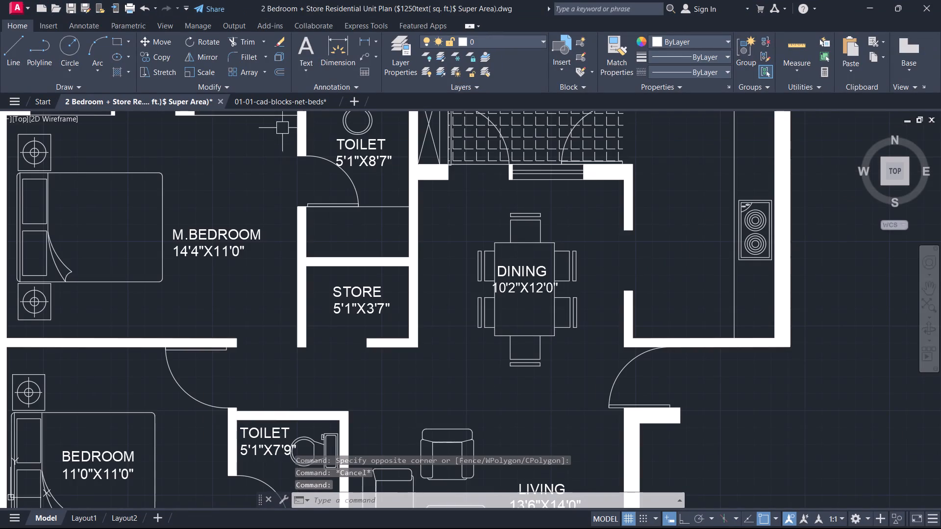
click(302, 104)
click(329, 103)
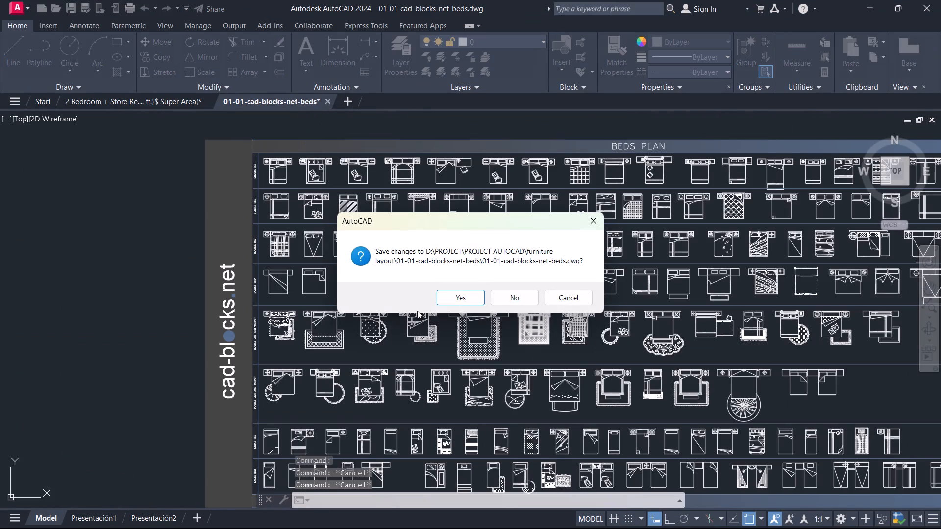
click(500, 297)
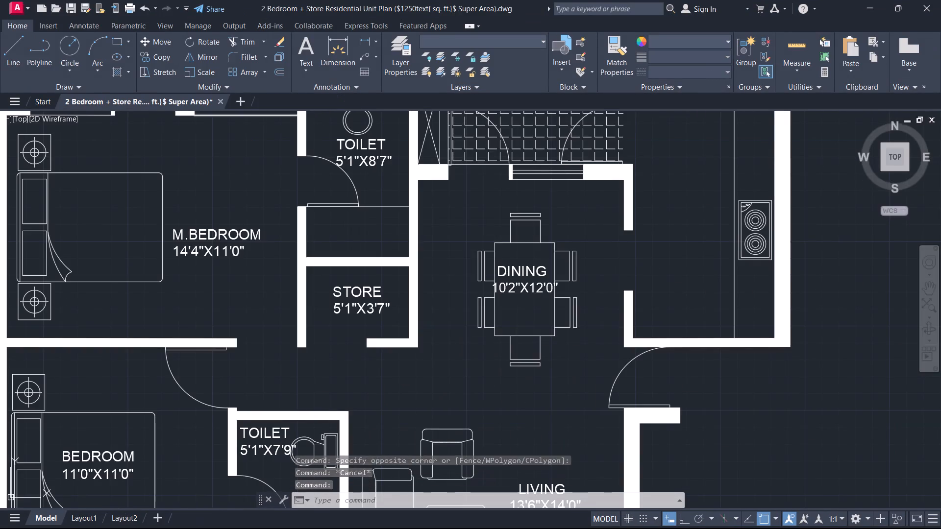
Copy the DINING room label from the dining table into the kitchen, beside the stove counter.
scroll(567, 264, down, 2)
scroll(550, 303, up, 1)
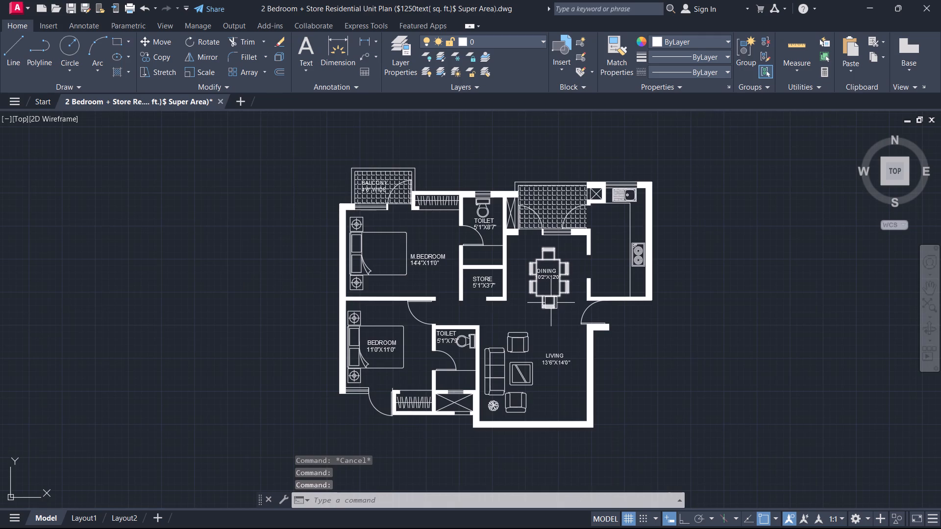
click(546, 260)
text(CO)
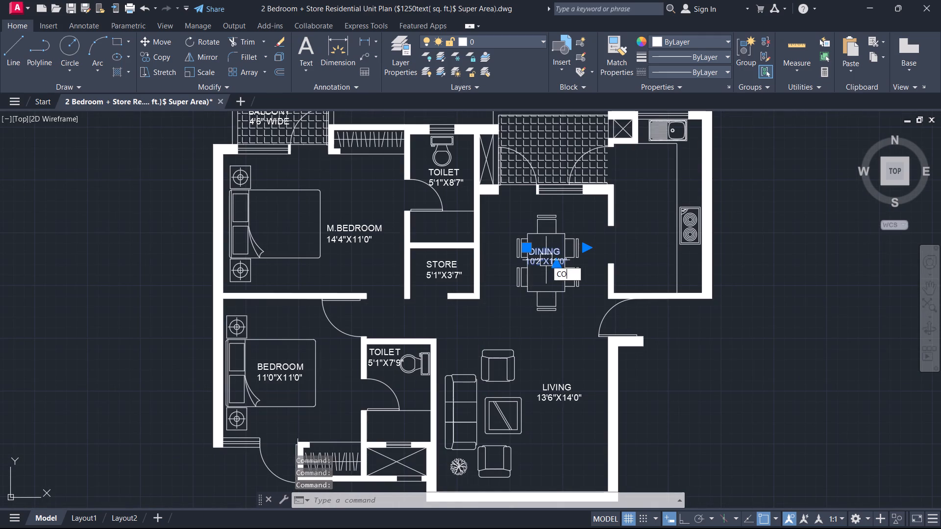
key(space)
click(546, 260)
scroll(670, 208, up, 2)
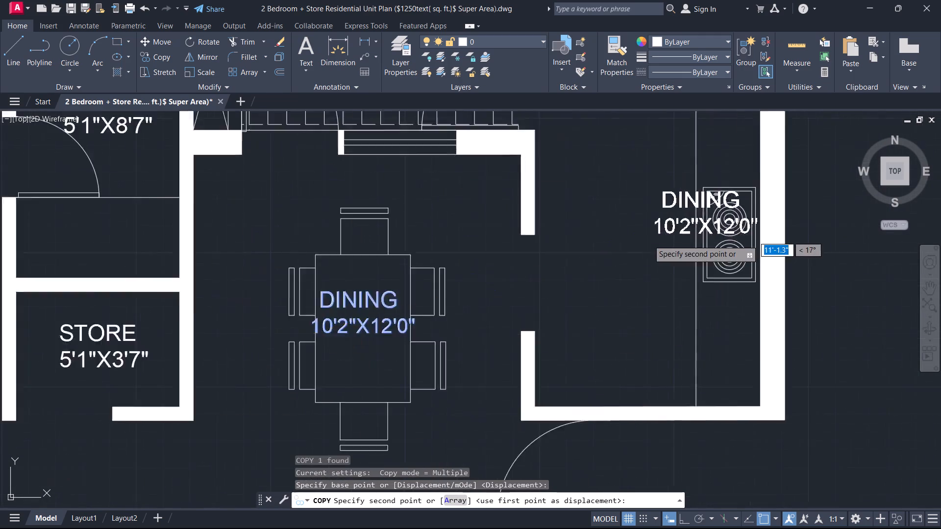
scroll(648, 240, up, 1)
click(517, 218)
key(Escape)
Replace the copied label's text in the kitchen with KITCHEN and 7'0"X13'9" on the line below.
double_click(556, 149)
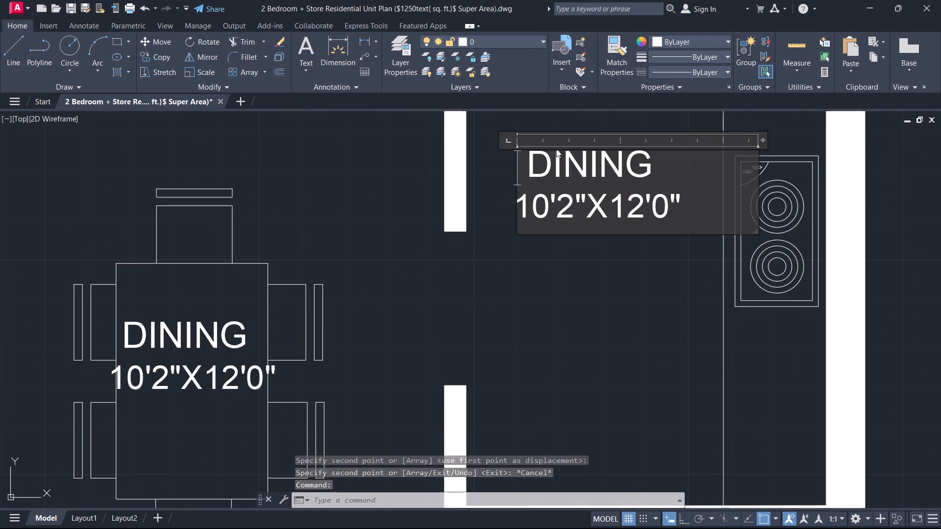
drag(725, 207, 542, 176)
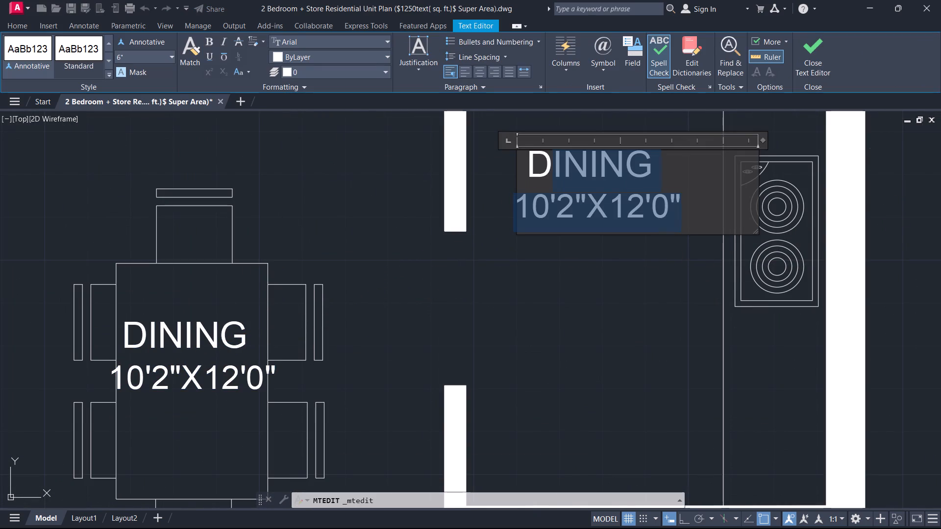
drag(542, 176, 498, 172)
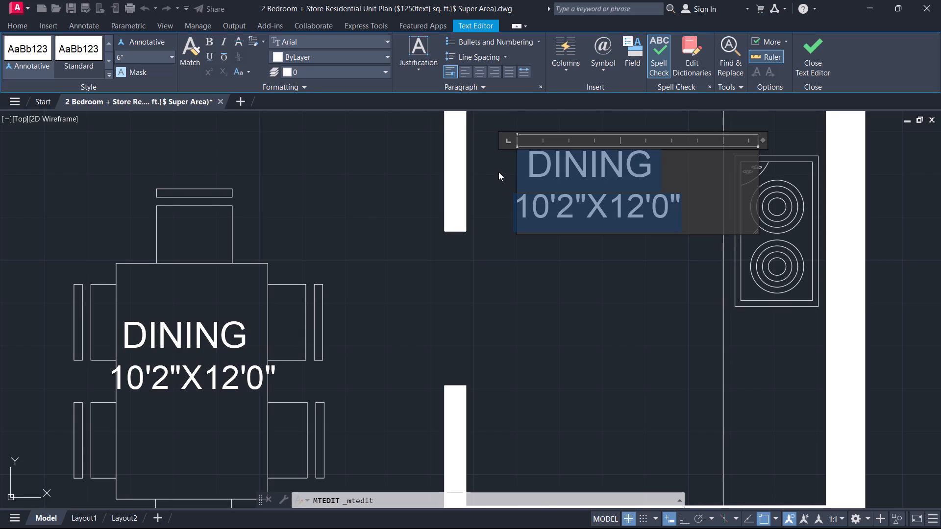
key(Right)
key(BackSpace)
key(BackSpace)
key(BackSpace)
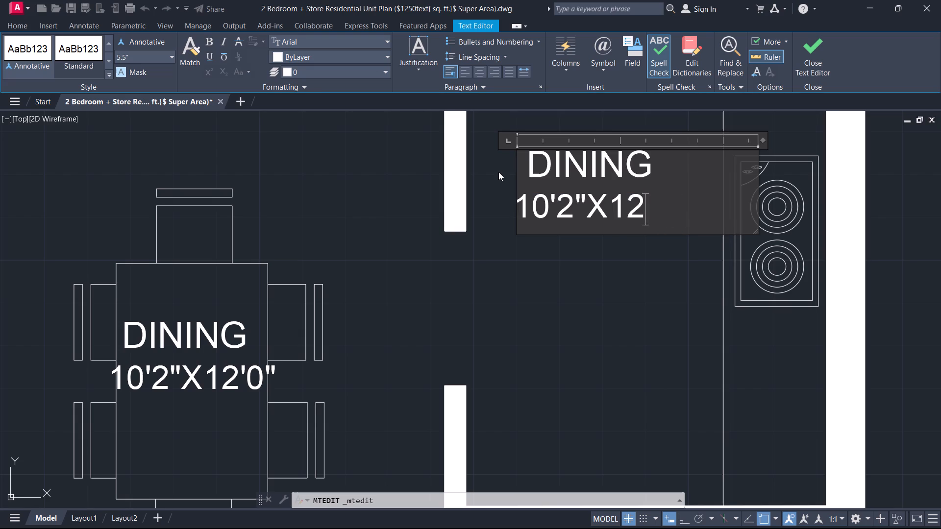
key(BackSpace)
key(BackSpace)
key(BackSpace)
key(BackSpace)
key(BackSpace)
key(BackSpace)
key(BackSpace)
key(BackSpace)
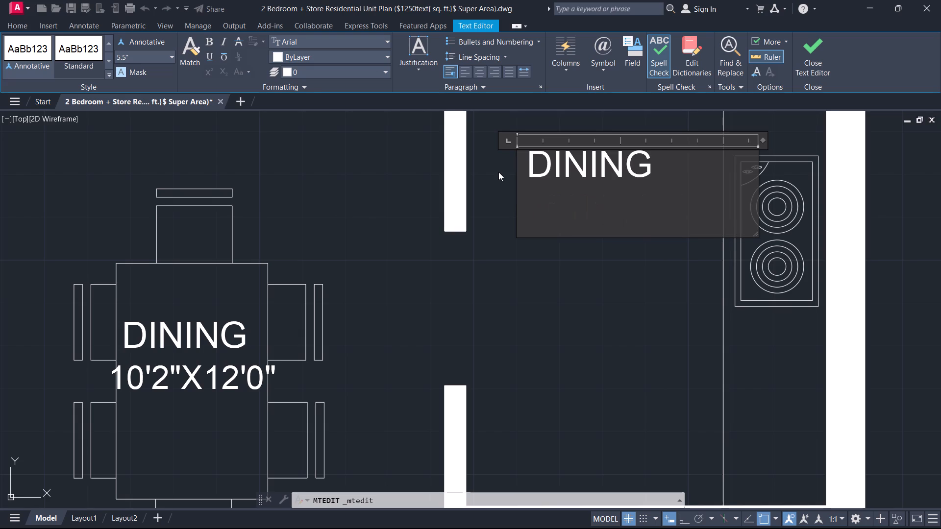
key(BackSpace)
key(BackSpace)
key(BackSpace)
key(BackSpace)
key(BackSpace)
key(BackSpace)
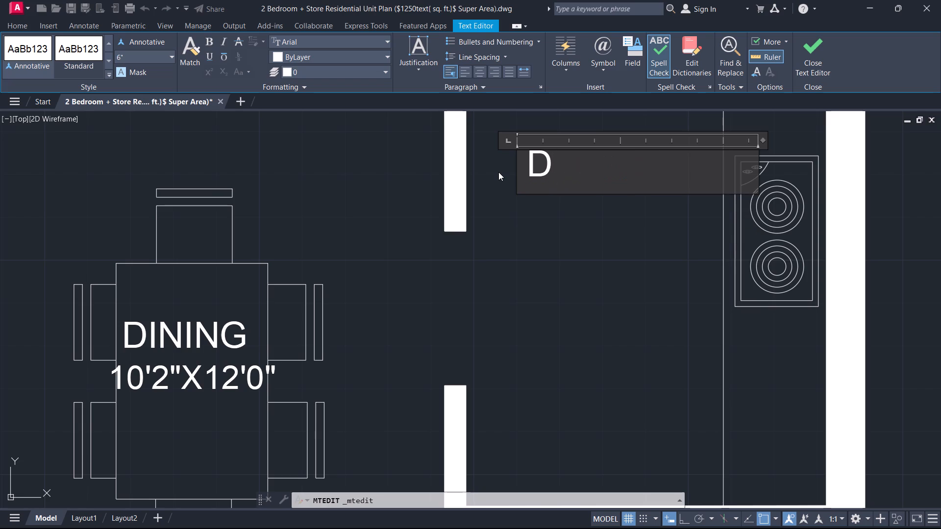
key(BackSpace)
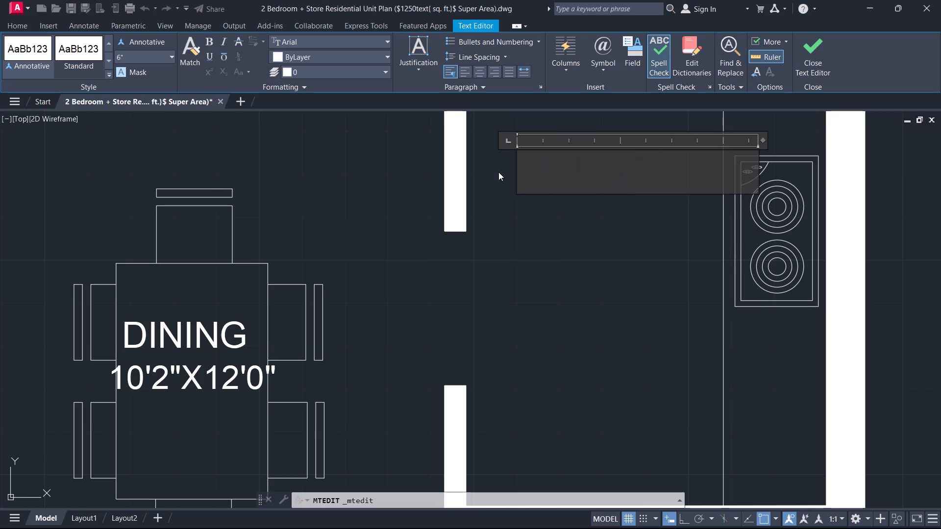
text(KIT)
text(CHEN)
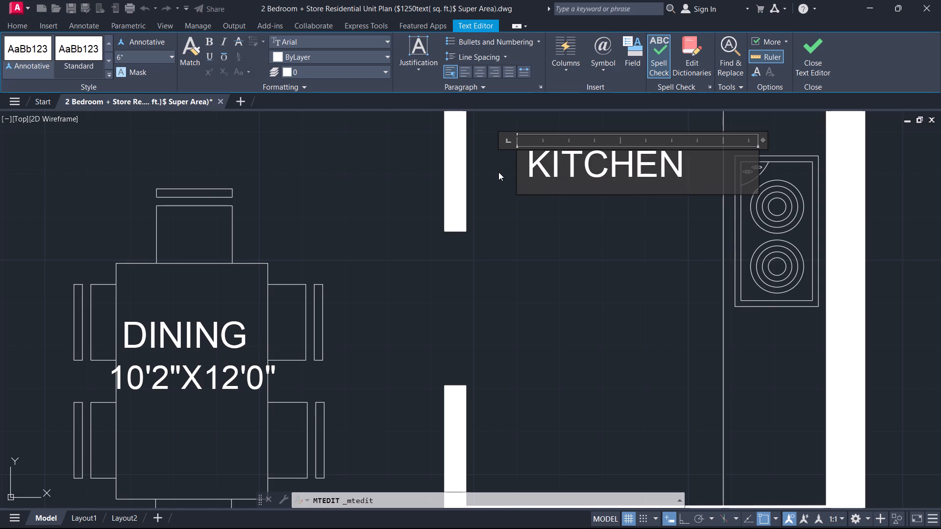
key(Return)
text(7')
text(0"X)
text(13')
key(9)
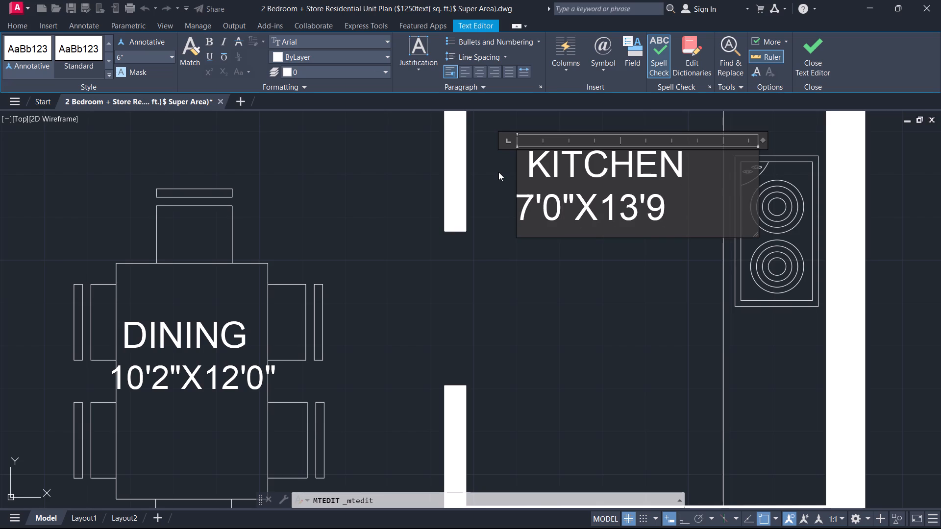
key(shift+quotedbl)
click(817, 65)
Draw a vertical line across the outer side of the main entrance door opening, from the short wall's corner to the kitchen wall.
scroll(699, 174, down, 1)
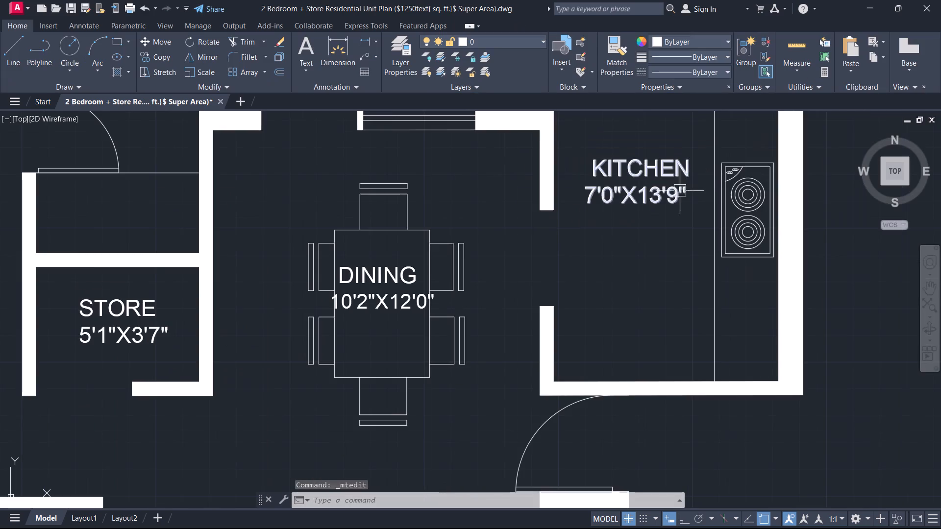
scroll(676, 199, down, 9)
scroll(668, 211, up, 4)
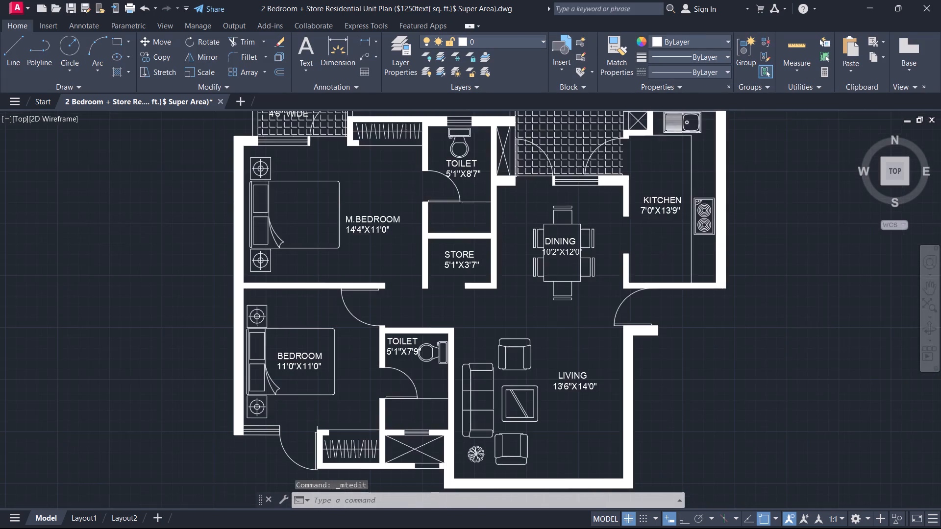
scroll(656, 188, down, 2)
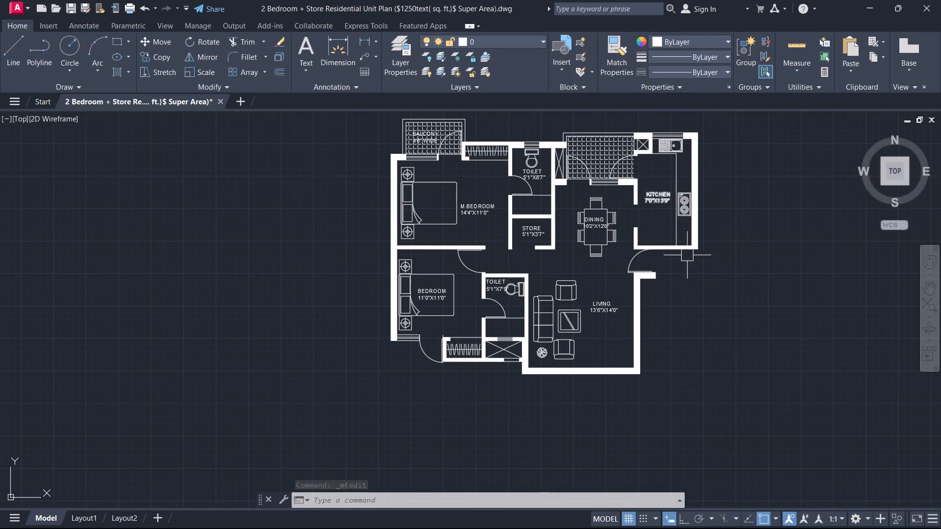
middle_drag(693, 277, 698, 199)
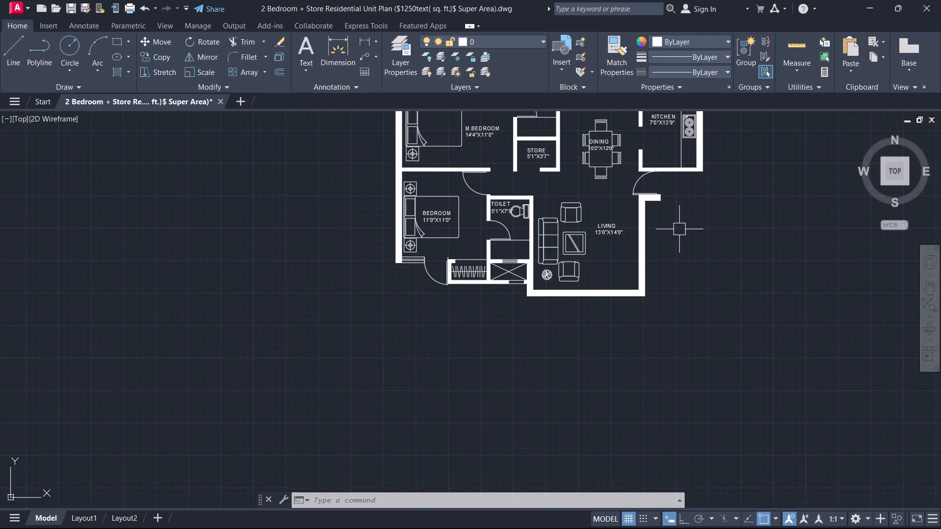
scroll(641, 245, down, 1)
scroll(641, 245, up, 2)
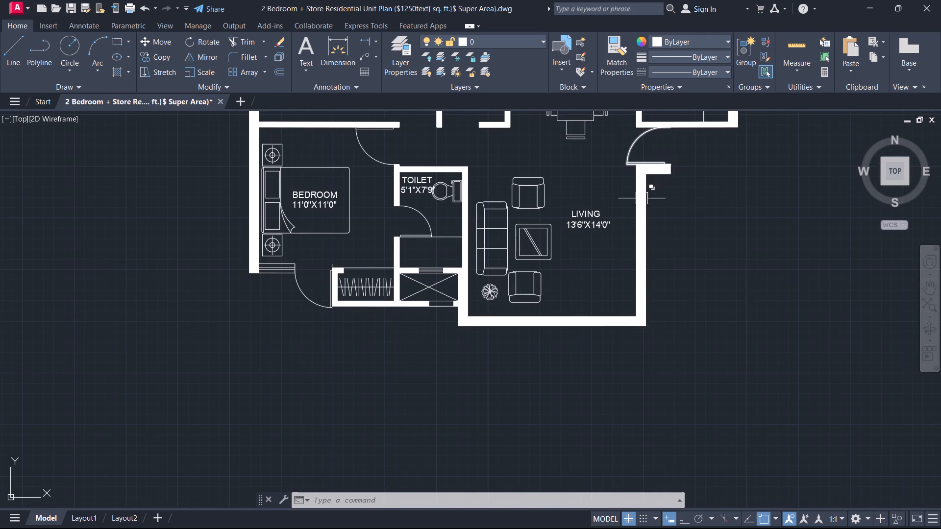
scroll(617, 237, down, 2)
key(l)
key(space)
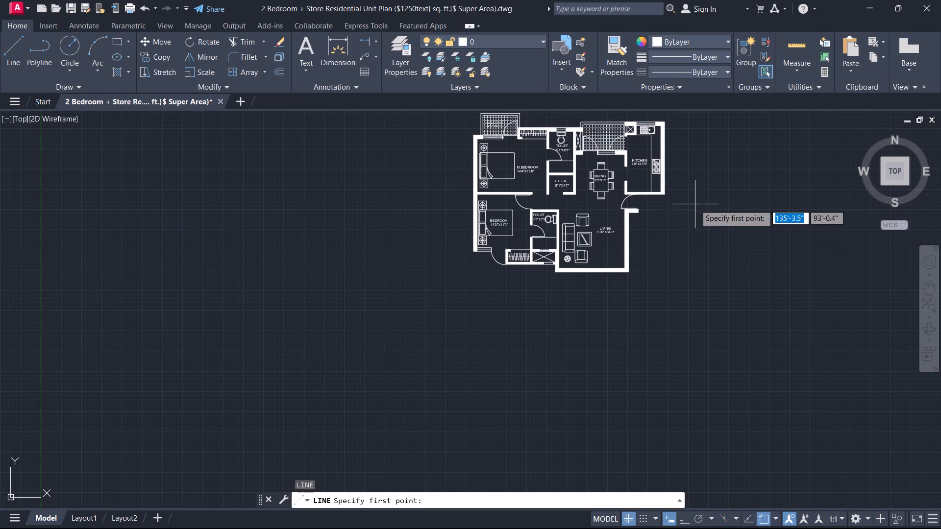
scroll(647, 218, up, 2)
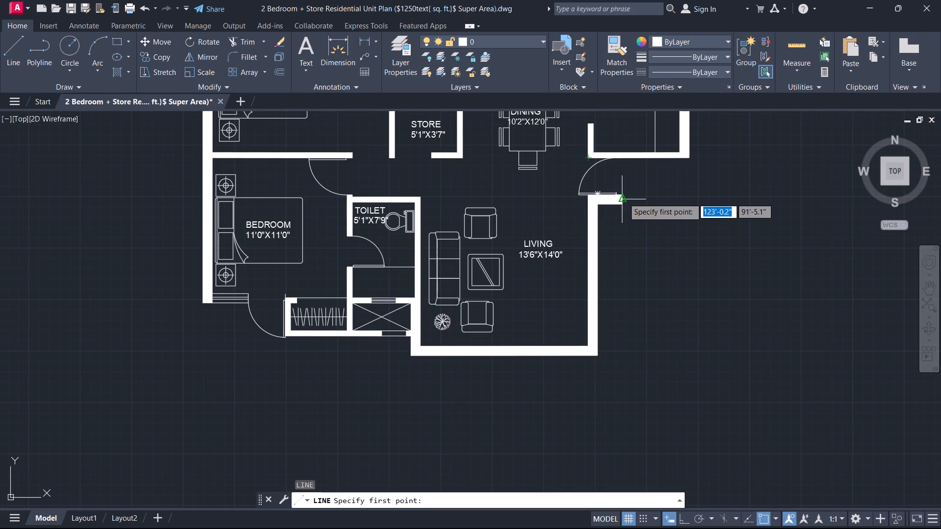
scroll(626, 199, up, 3)
click(609, 187)
scroll(597, 175, down, 1)
middle_drag(600, 177, 622, 384)
scroll(622, 384, up, 1)
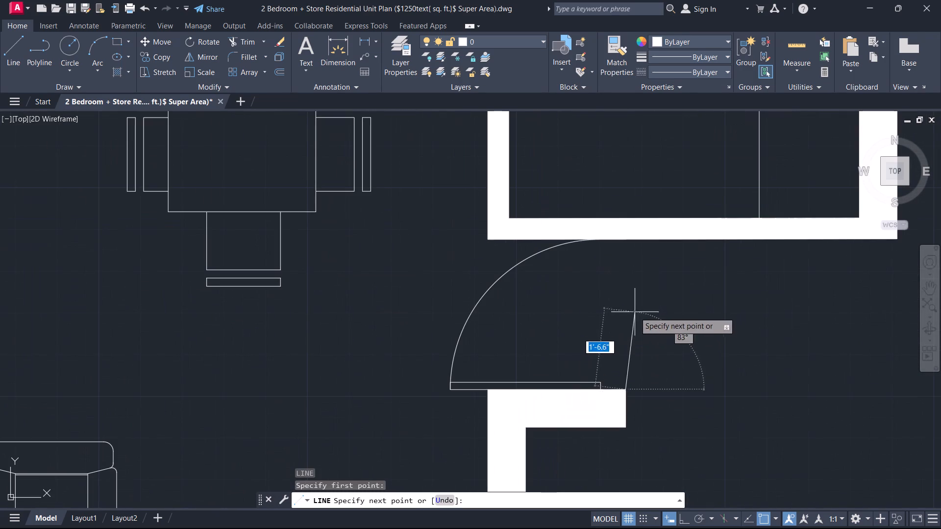
click(625, 239)
key(Escape)
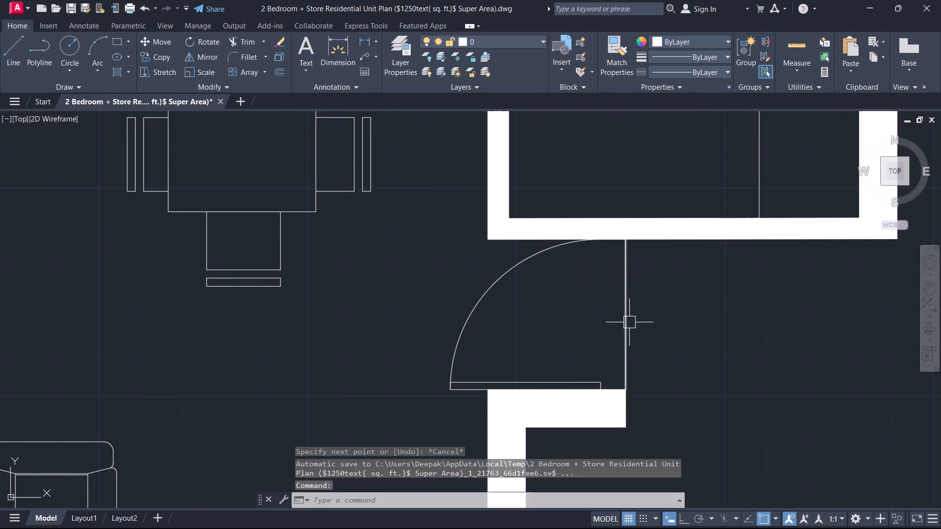
Draw a vertical line on the kitchen side of the tiled area's door opening, joining the lower wall corner to the upper wall.
scroll(626, 324, down, 3)
middle_drag(662, 365, 666, 362)
middle_drag(665, 361, 742, 309)
scroll(665, 361, up, 1)
scroll(745, 308, down, 2)
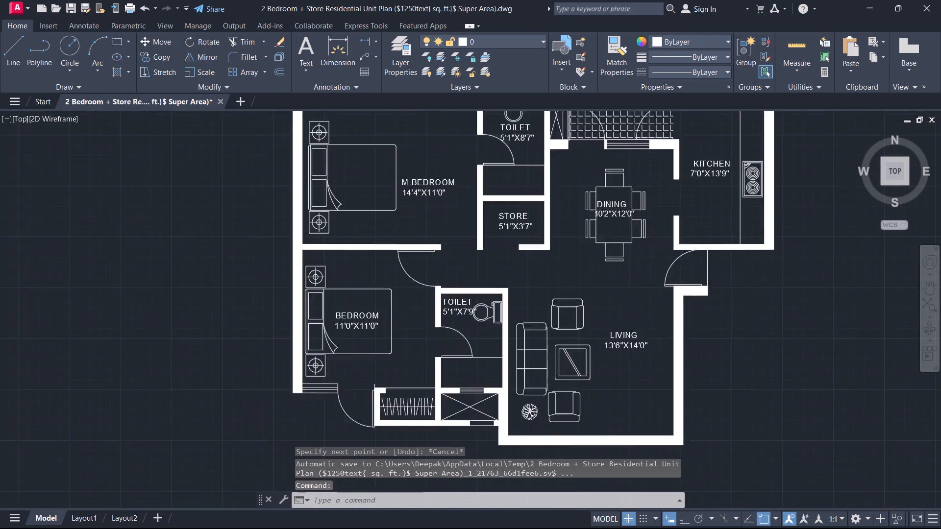
scroll(534, 285, up, 1)
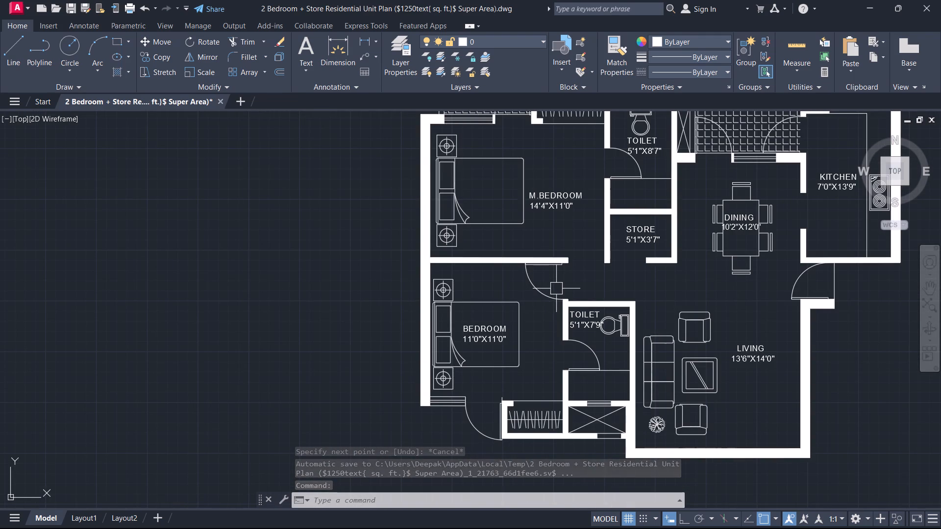
scroll(566, 285, up, 1)
scroll(606, 275, down, 2)
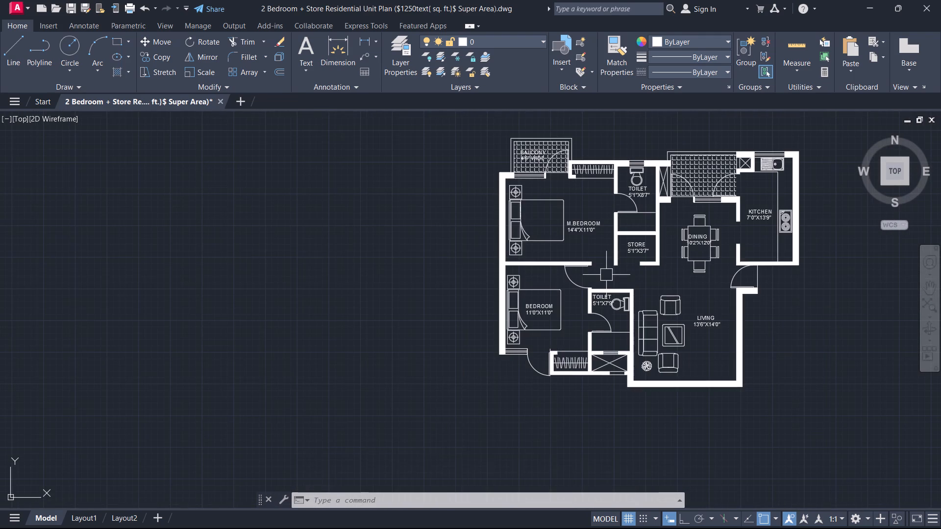
middle_drag(616, 283, 637, 284)
scroll(633, 287, up, 1)
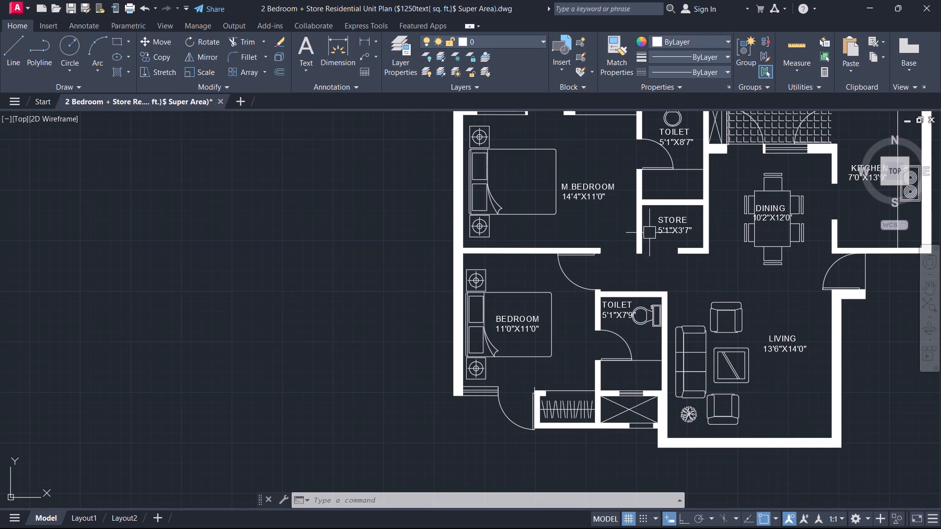
scroll(602, 172, down, 1)
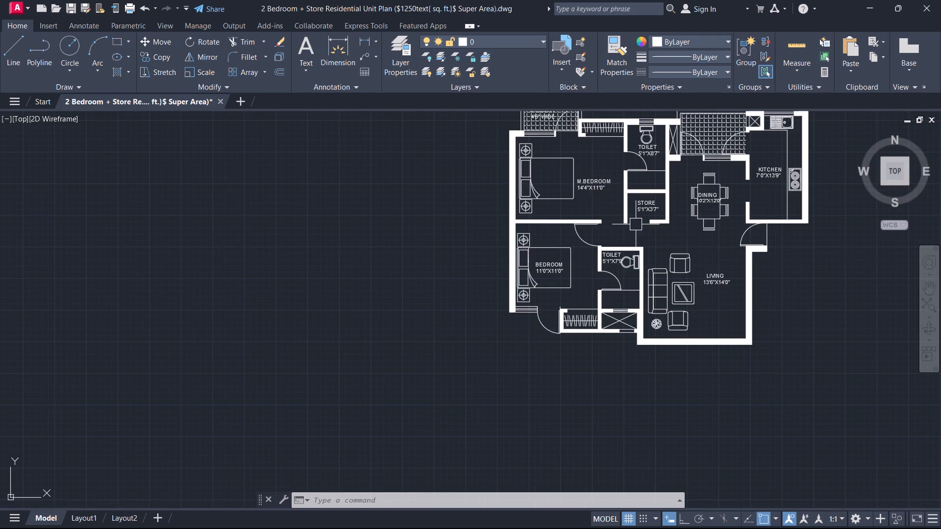
scroll(580, 157, up, 1)
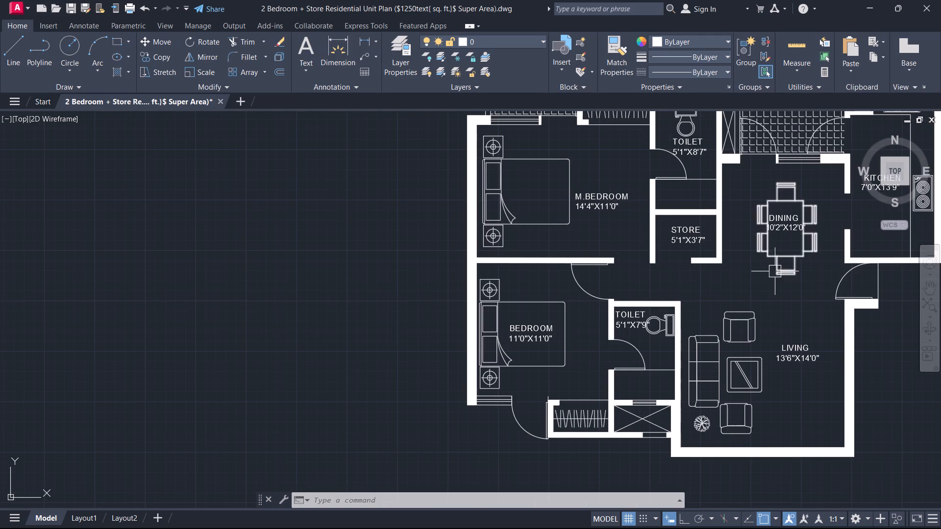
middle_drag(755, 260, 748, 255)
scroll(828, 140, up, 3)
middle_drag(829, 143, 746, 269)
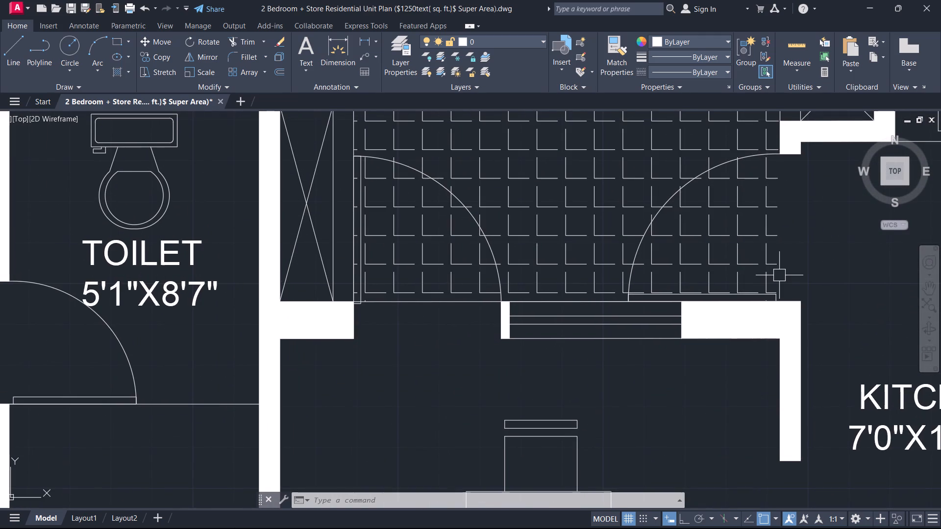
key(l)
key(space)
drag(802, 303, 799, 290)
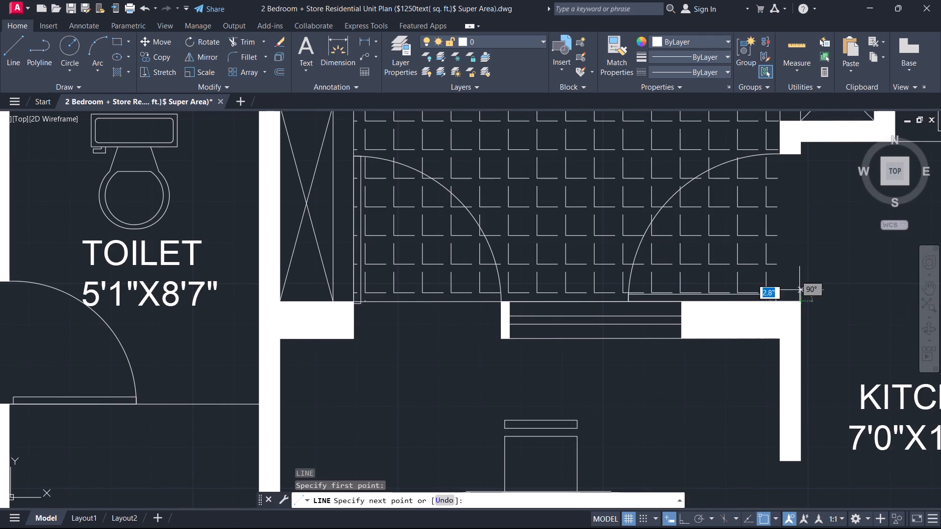
click(798, 155)
key(Escape)
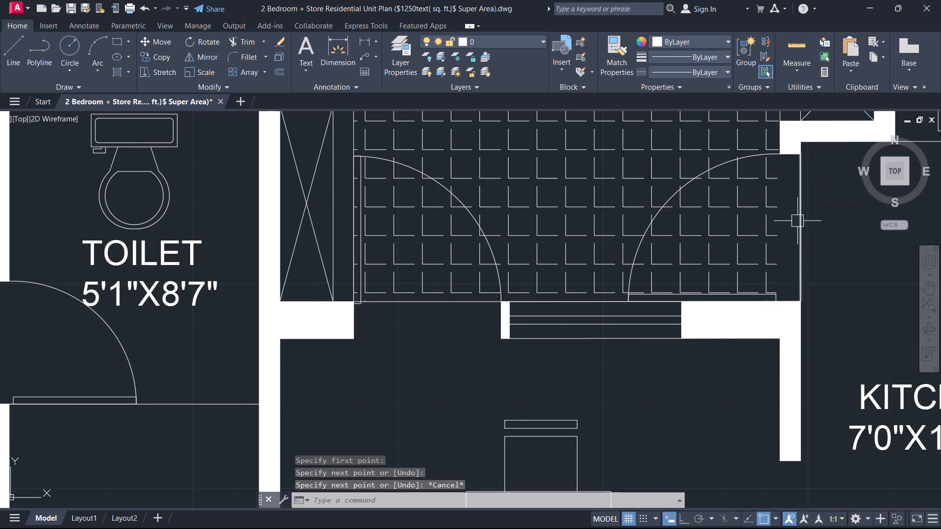
Move the bedroom's exterior door beside the wardrobe down so its upper end meets the outer corner of the wardrobe wall.
scroll(775, 255, down, 2)
scroll(697, 309, down, 1)
middle_drag(713, 272, 717, 265)
middle_drag(739, 313, 770, 148)
scroll(410, 353, up, 4)
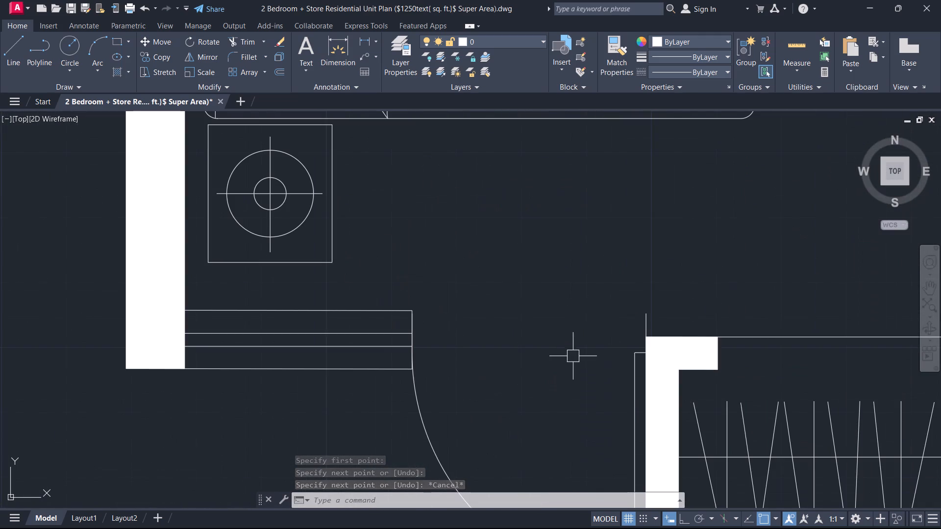
click(633, 386)
text(M)
key(space)
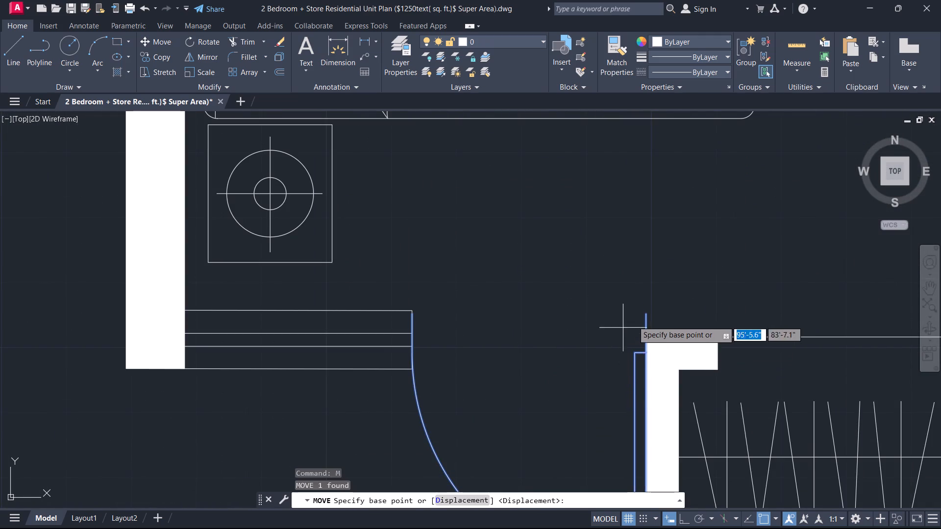
click(645, 311)
click(648, 339)
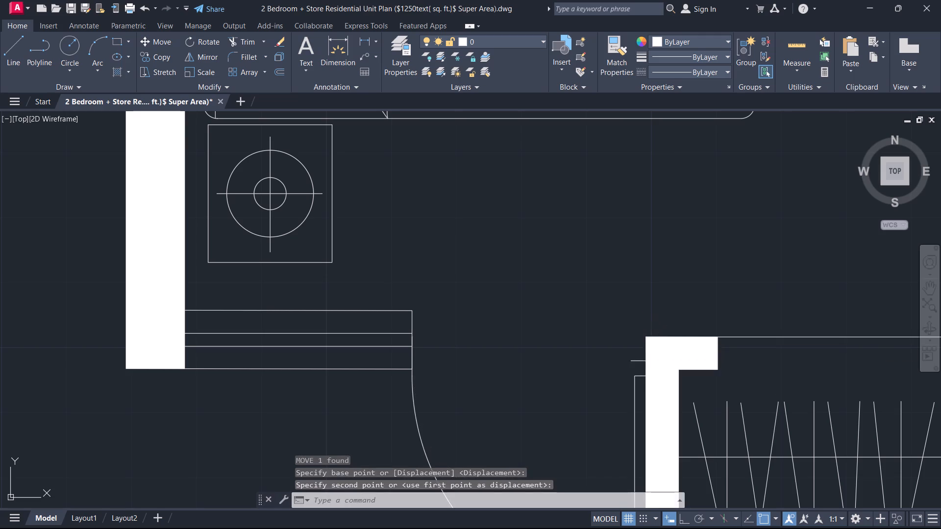
key(Escape)
Draw a line across the bedroom's exterior door opening, from the wardrobe wall's corner to the end of the window.
text(L)
key(space)
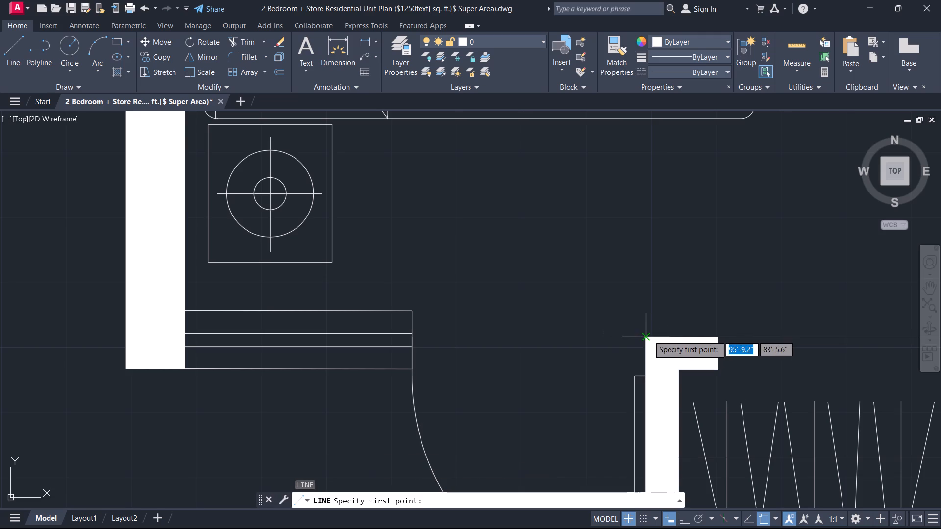
drag(649, 335, 644, 335)
click(415, 343)
key(Escape)
Turn off the door layer.
scroll(454, 323, down, 1)
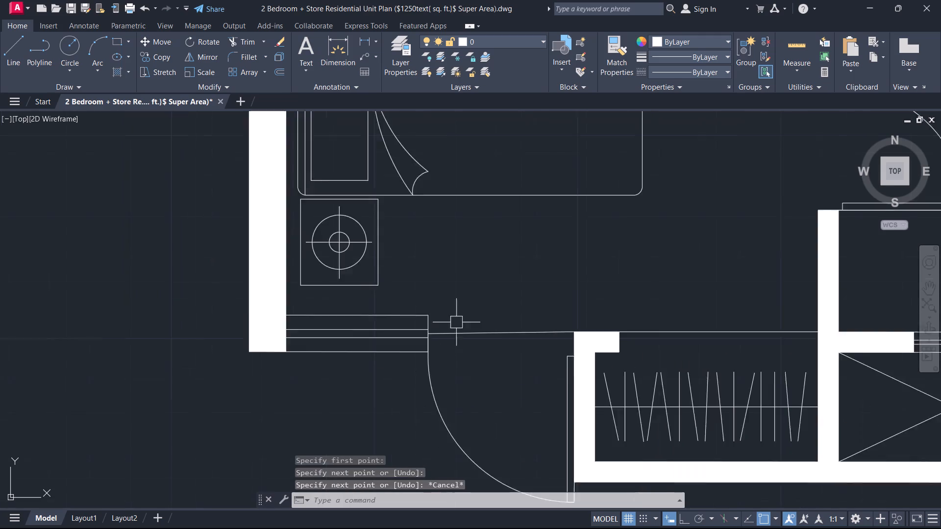
scroll(458, 321, down, 1)
scroll(546, 303, down, 3)
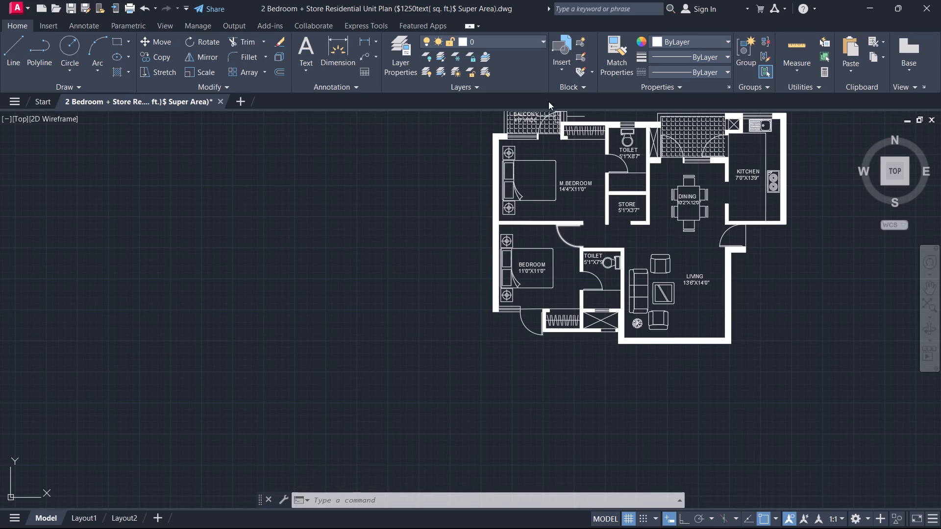
click(518, 39)
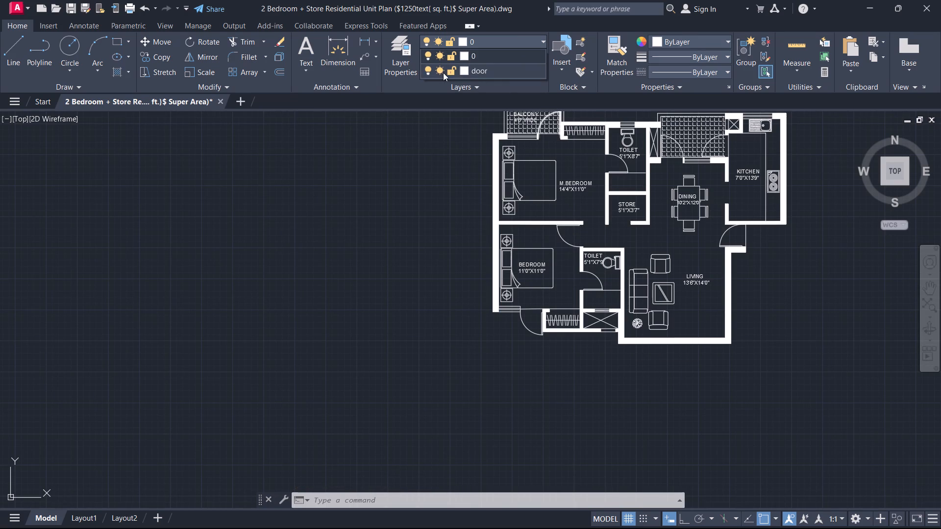
click(428, 71)
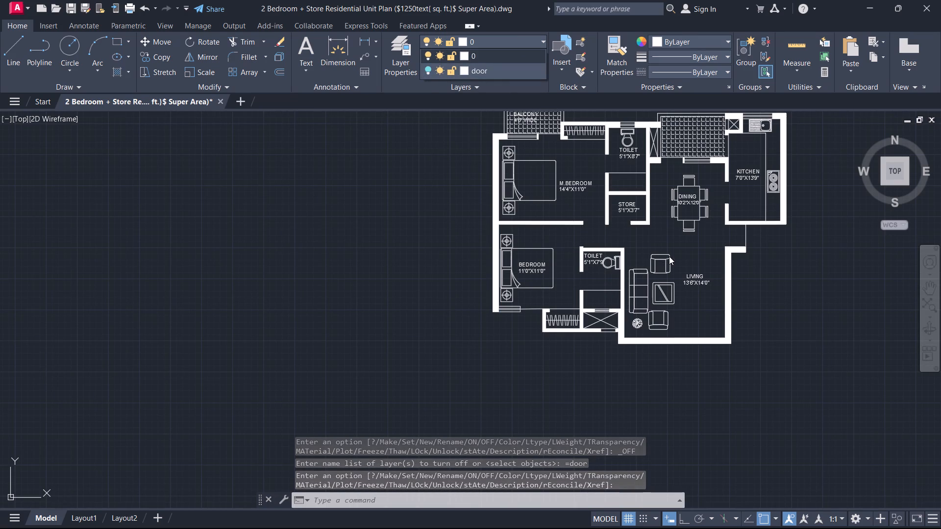
Start a hatch and choose the ANSI37 pattern for it.
key(h)
key(space)
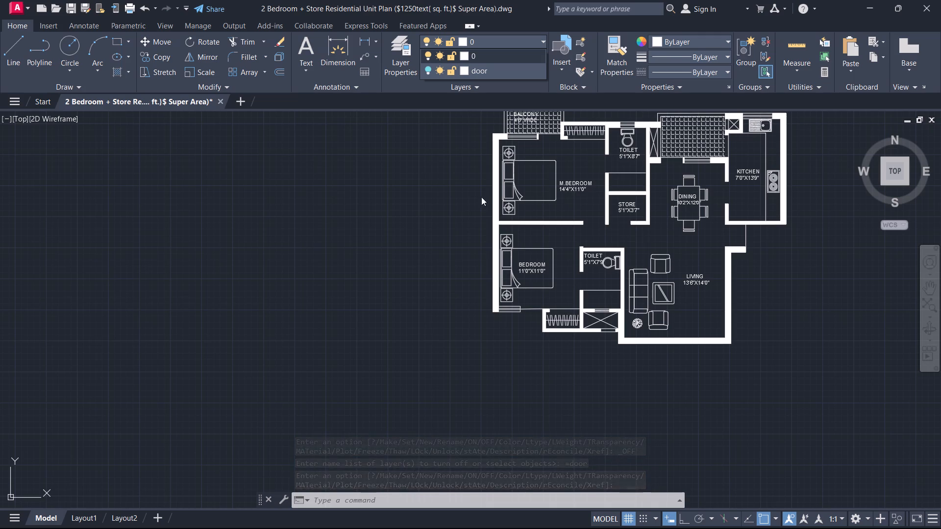
click(332, 235)
key(h)
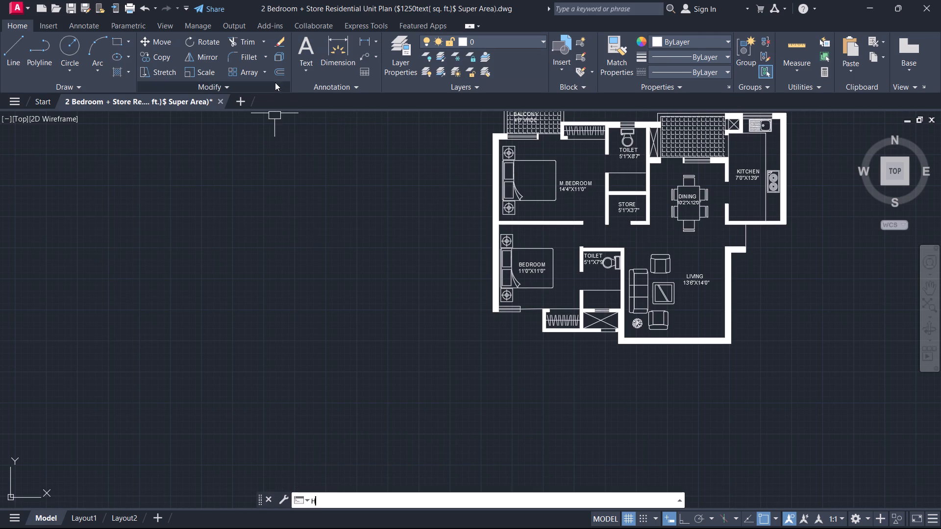
key(space)
key(space)
text(H)
key(space)
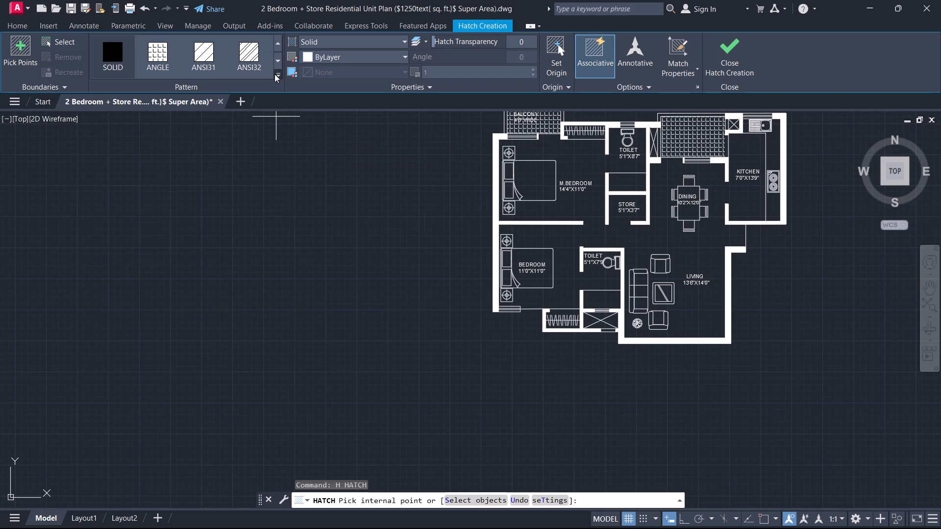
click(274, 74)
scroll(248, 162, down, 5)
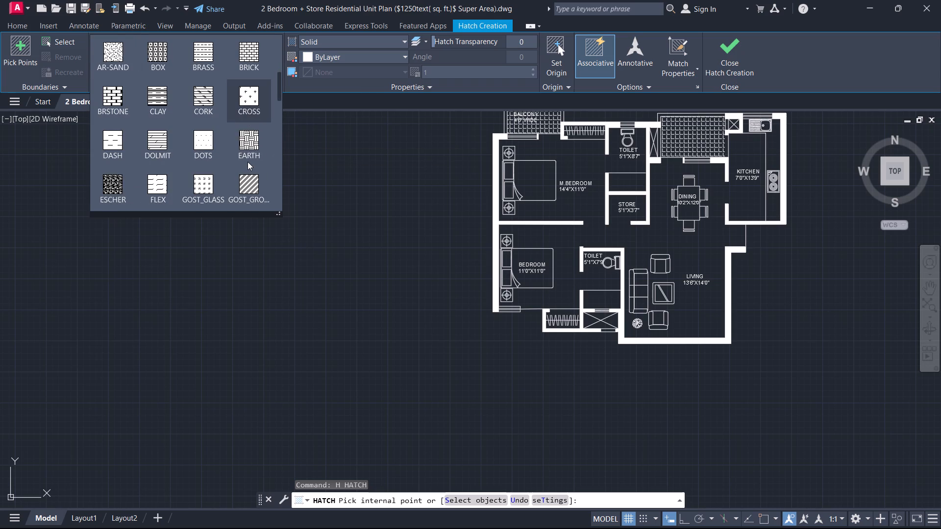
scroll(248, 162, down, 3)
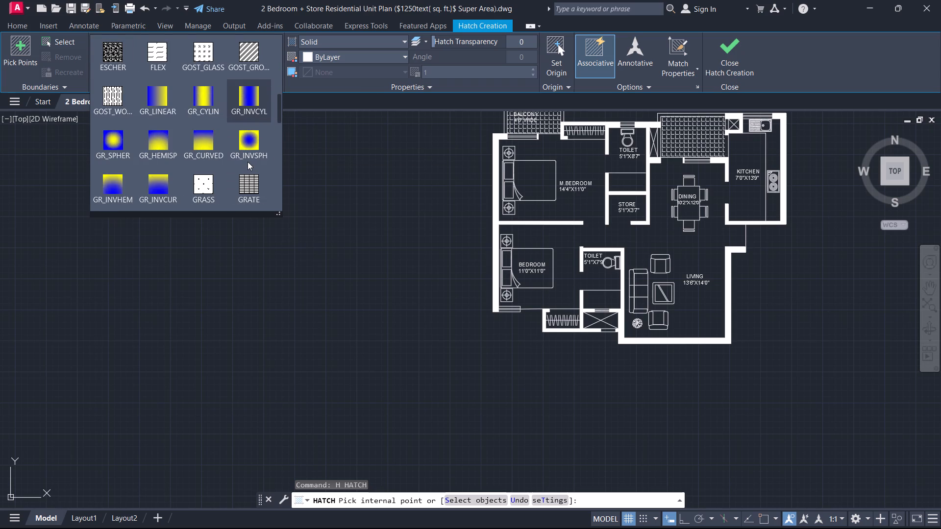
scroll(248, 162, down, 4)
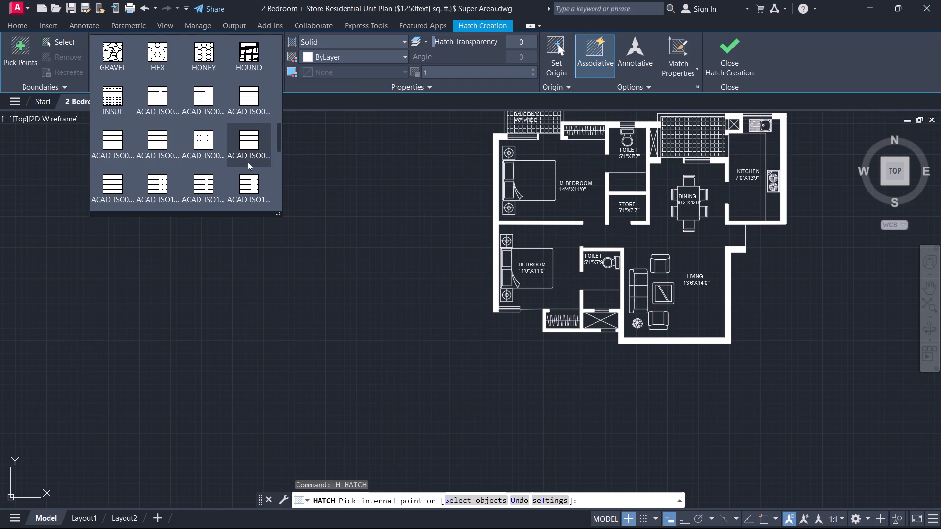
scroll(248, 162, down, 6)
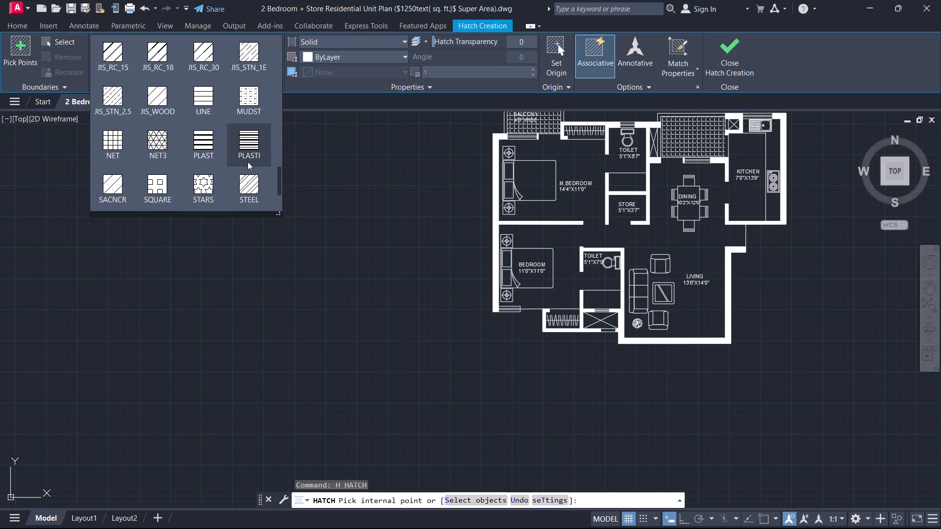
scroll(248, 162, down, 2)
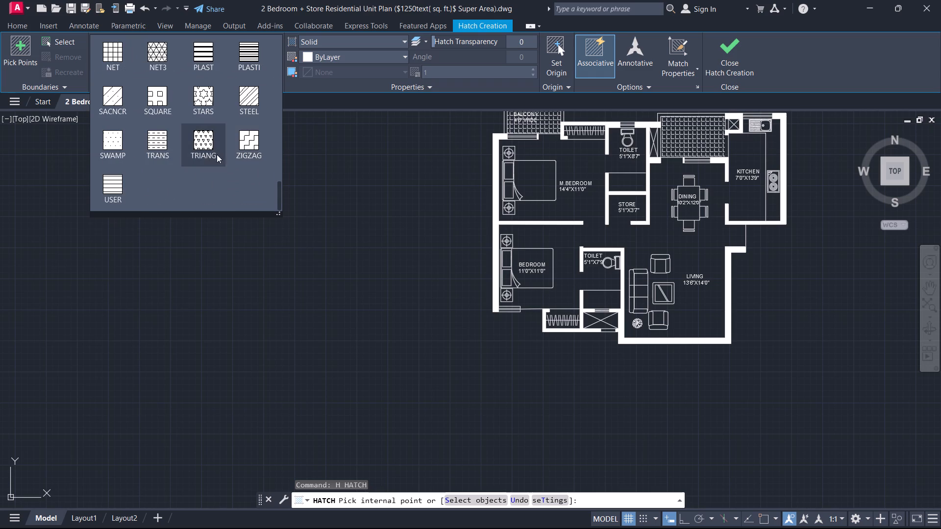
scroll(145, 129, up, 2)
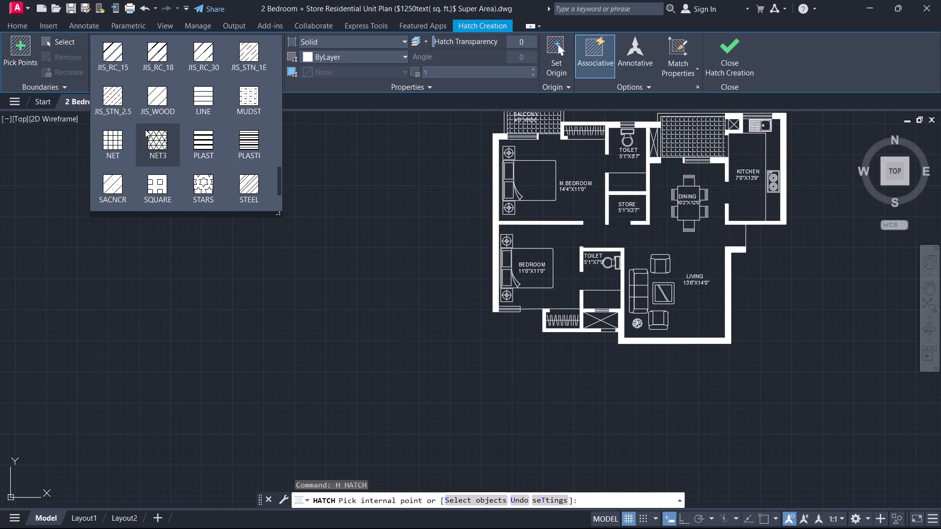
scroll(145, 129, up, 4)
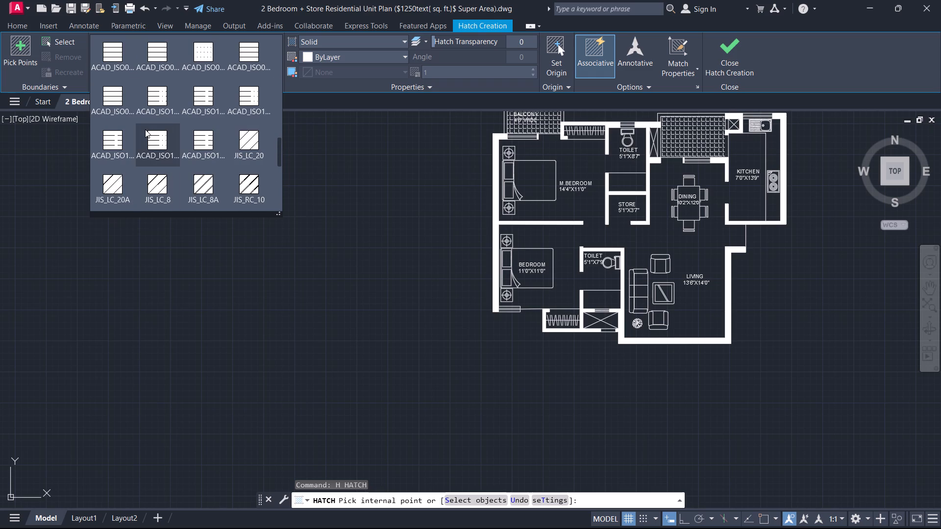
scroll(145, 129, up, 4)
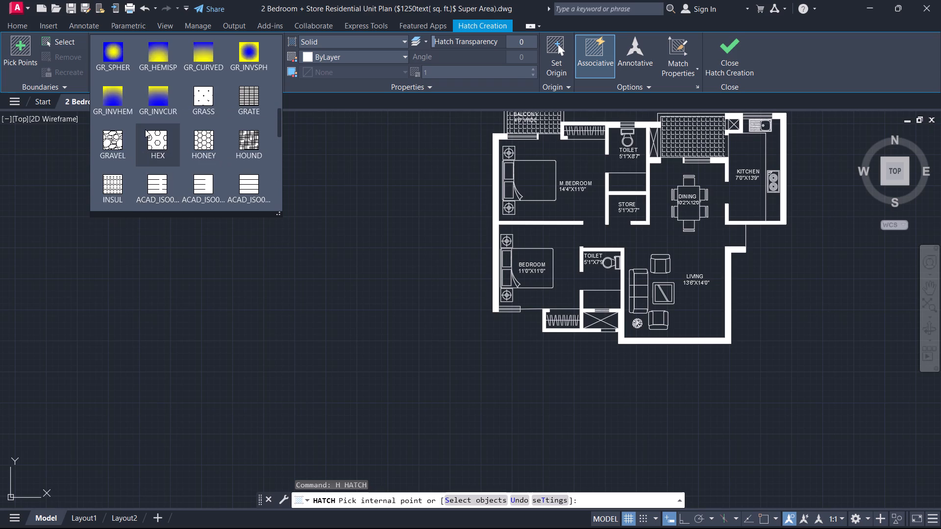
scroll(145, 129, up, 3)
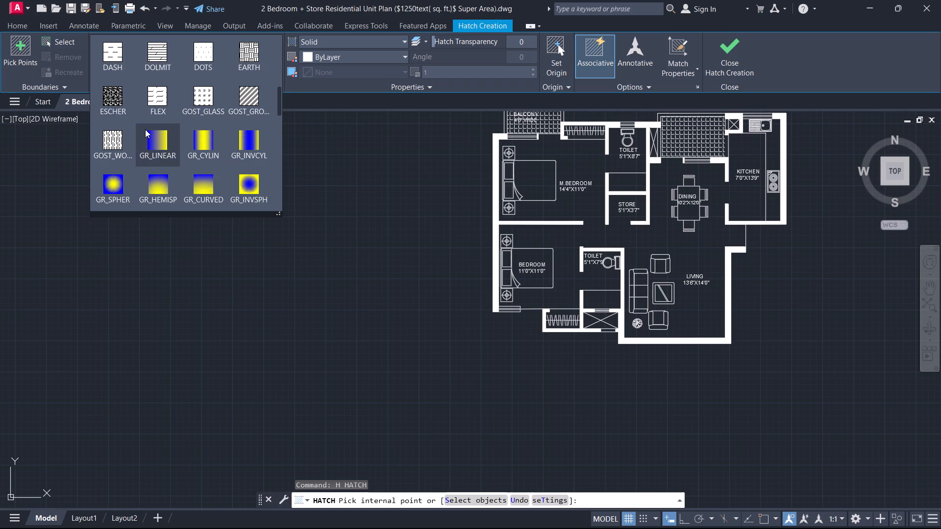
scroll(145, 129, up, 2)
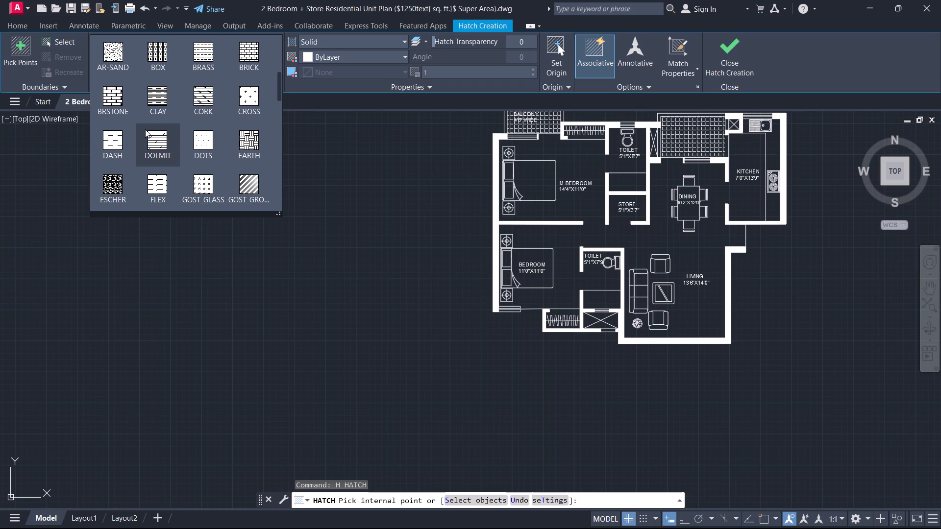
scroll(145, 129, up, 1)
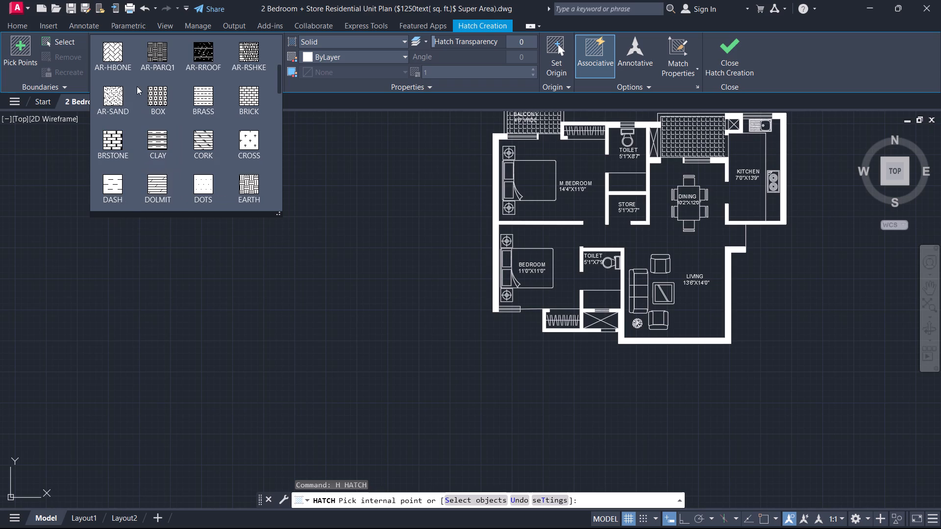
scroll(124, 61, up, 1)
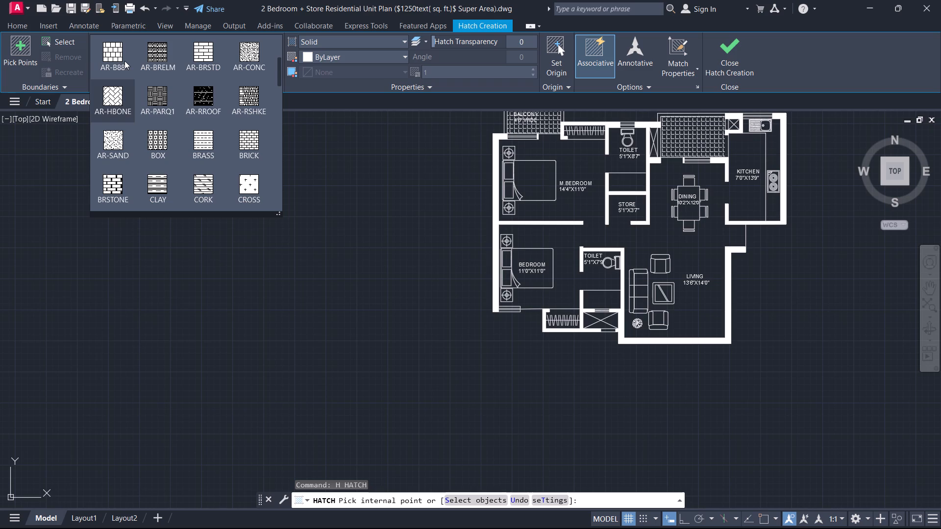
scroll(124, 61, up, 1)
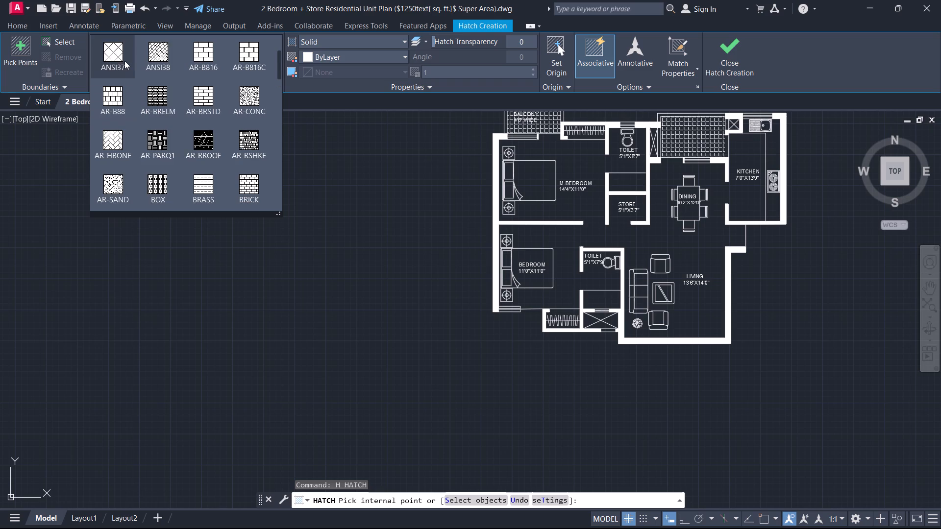
click(110, 54)
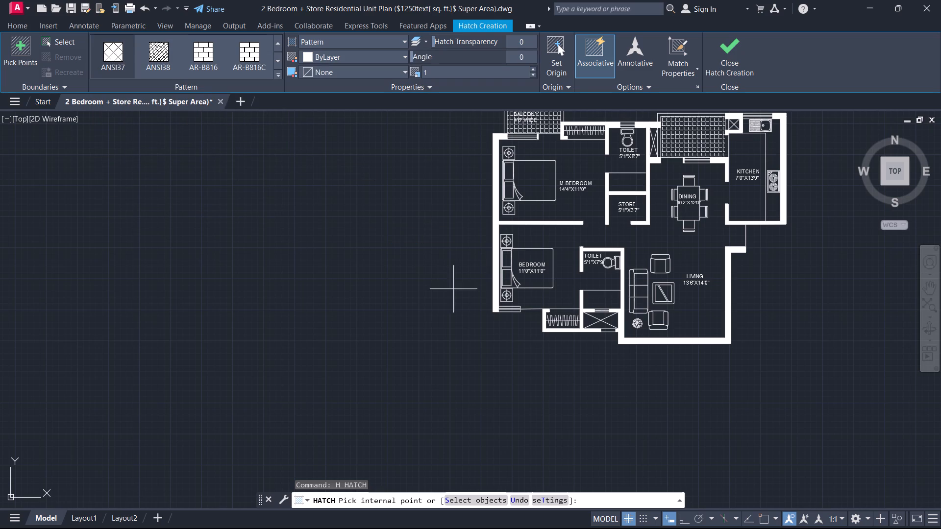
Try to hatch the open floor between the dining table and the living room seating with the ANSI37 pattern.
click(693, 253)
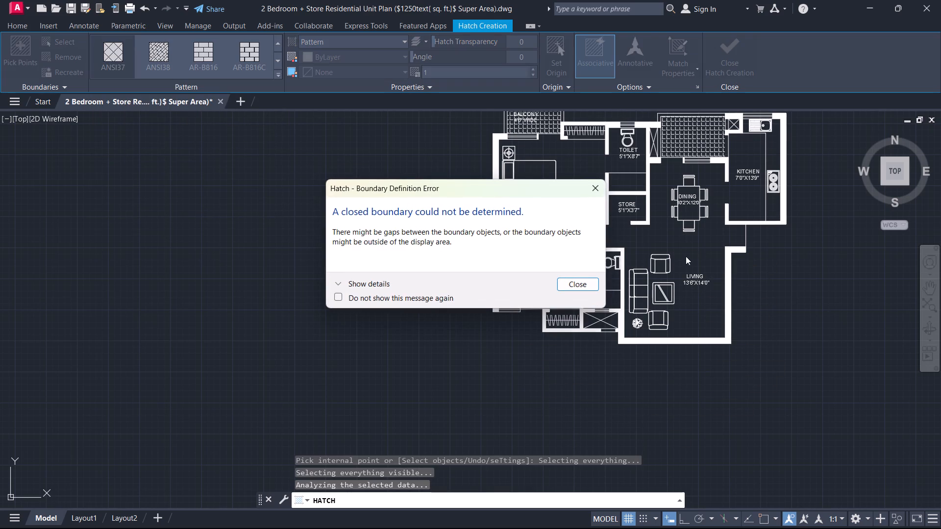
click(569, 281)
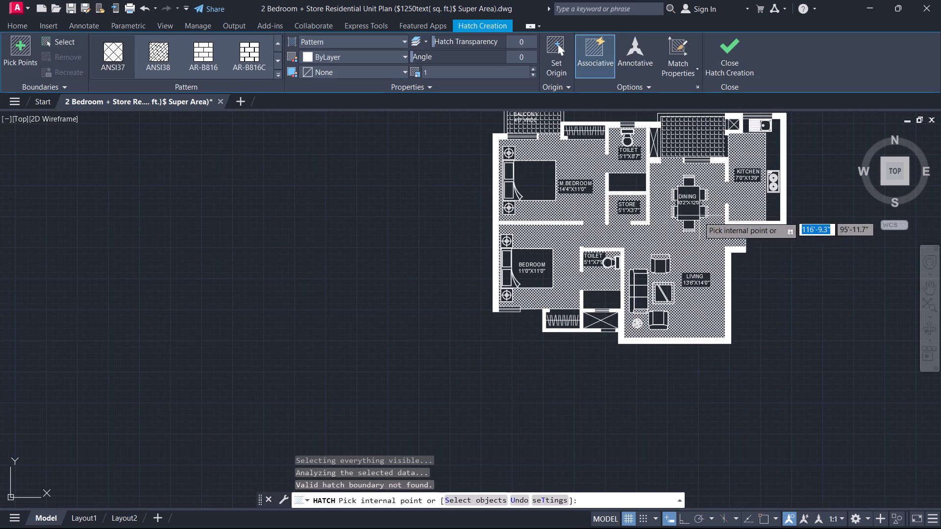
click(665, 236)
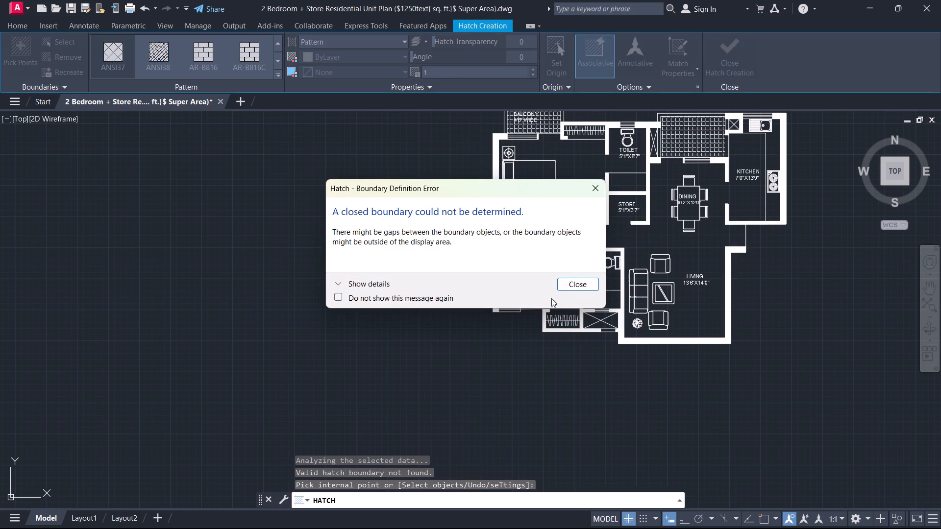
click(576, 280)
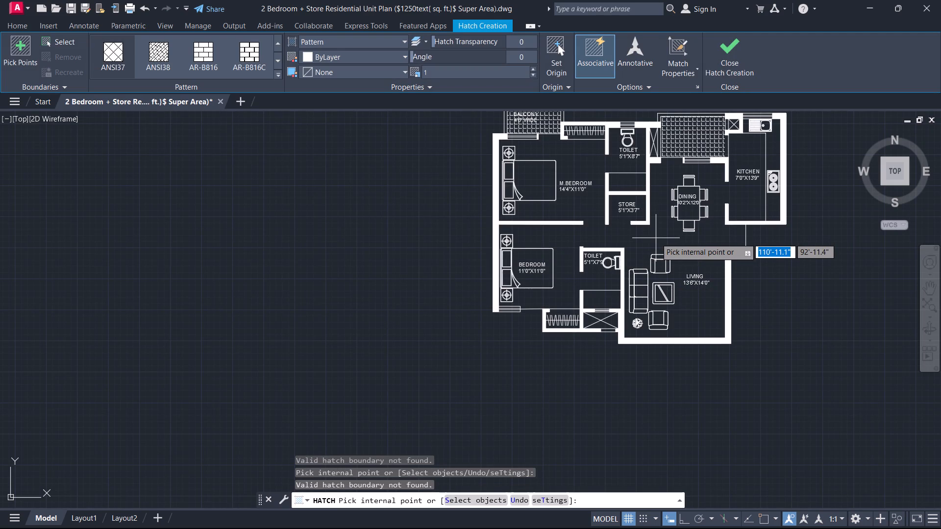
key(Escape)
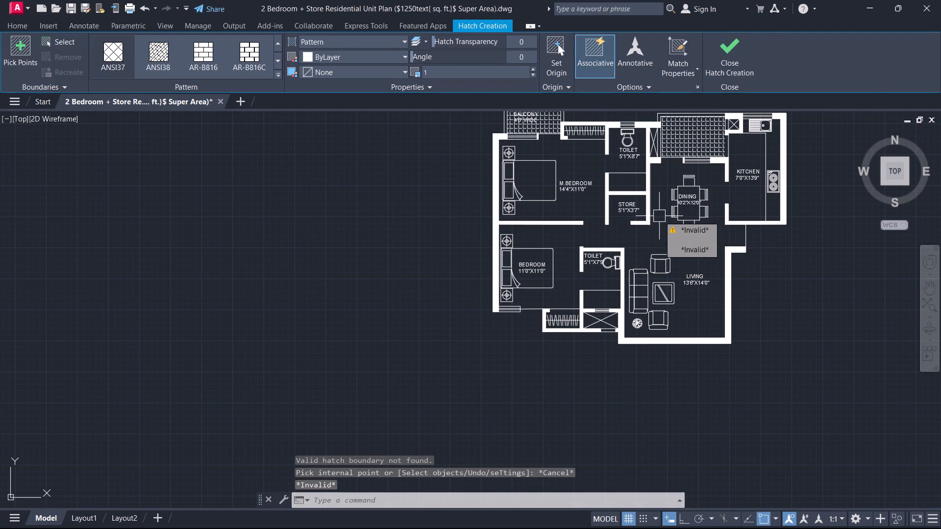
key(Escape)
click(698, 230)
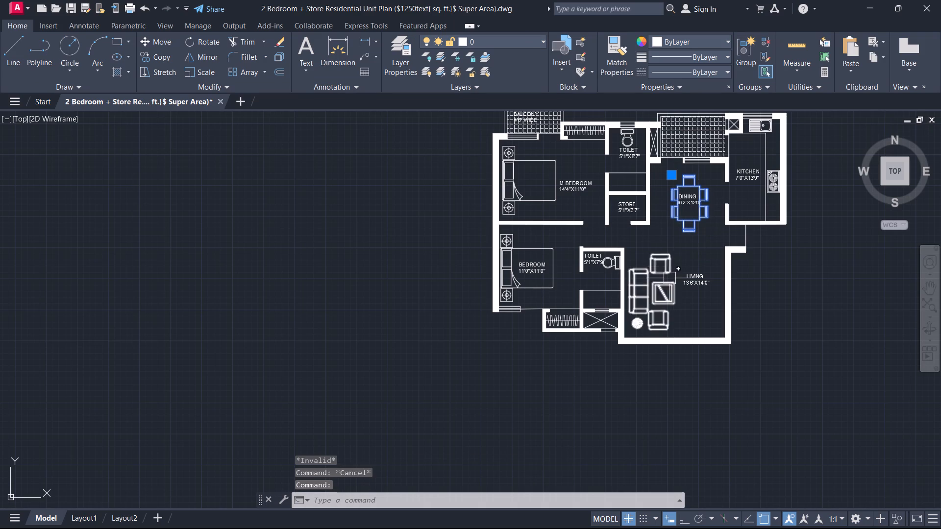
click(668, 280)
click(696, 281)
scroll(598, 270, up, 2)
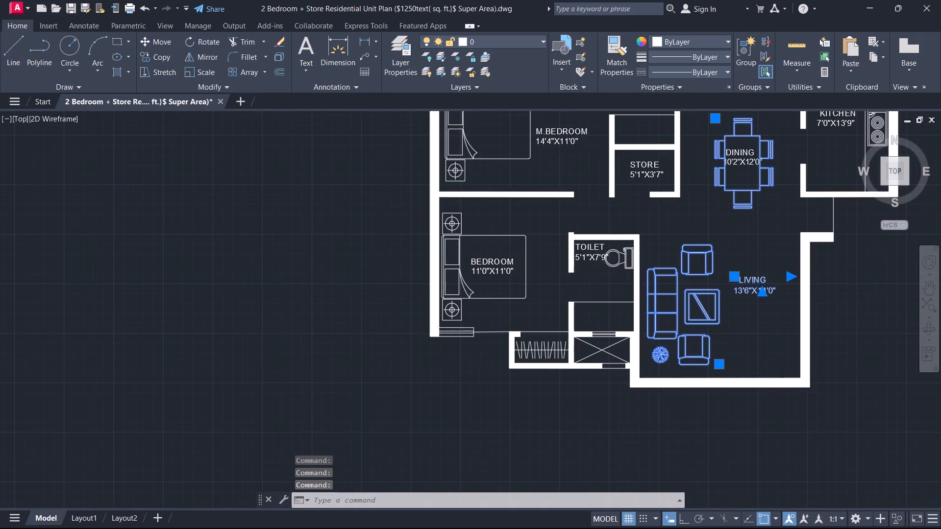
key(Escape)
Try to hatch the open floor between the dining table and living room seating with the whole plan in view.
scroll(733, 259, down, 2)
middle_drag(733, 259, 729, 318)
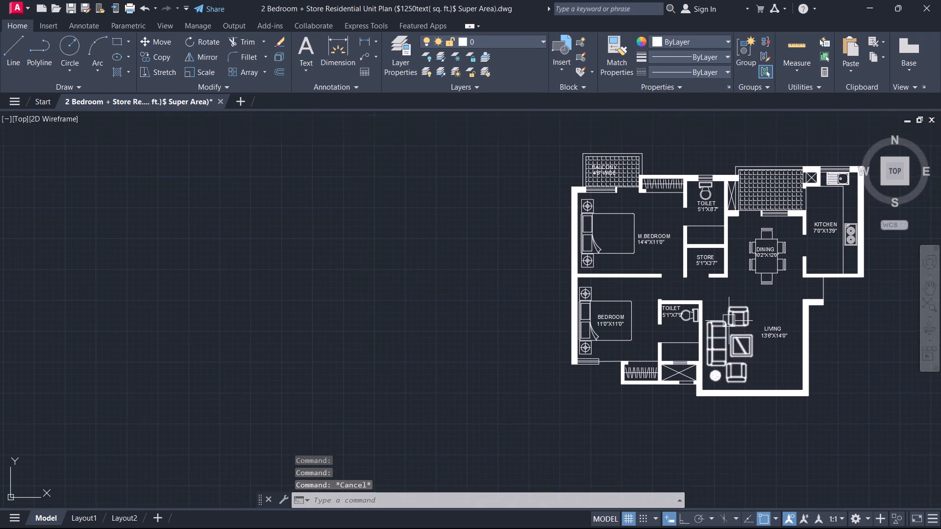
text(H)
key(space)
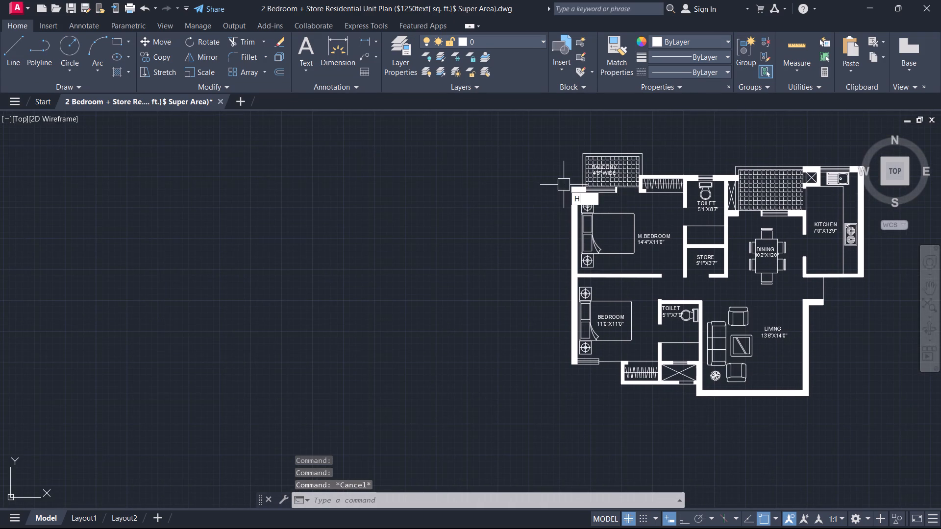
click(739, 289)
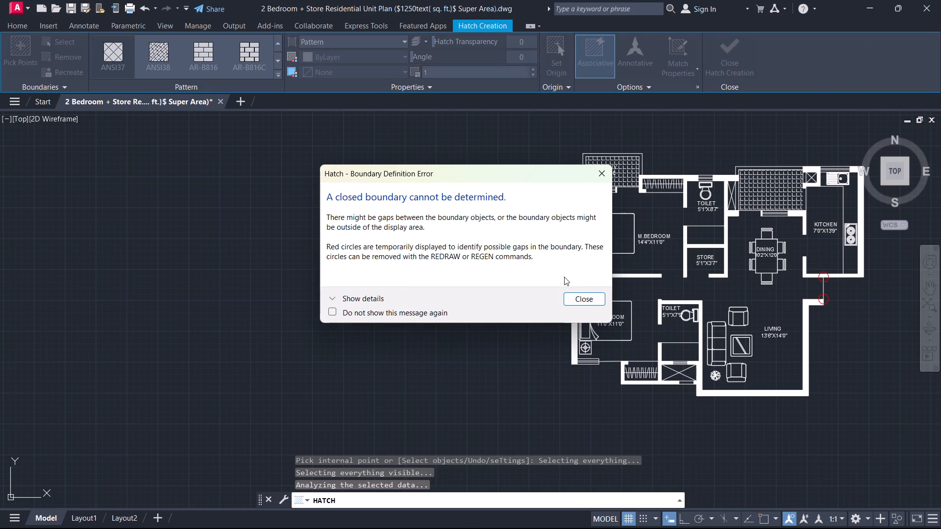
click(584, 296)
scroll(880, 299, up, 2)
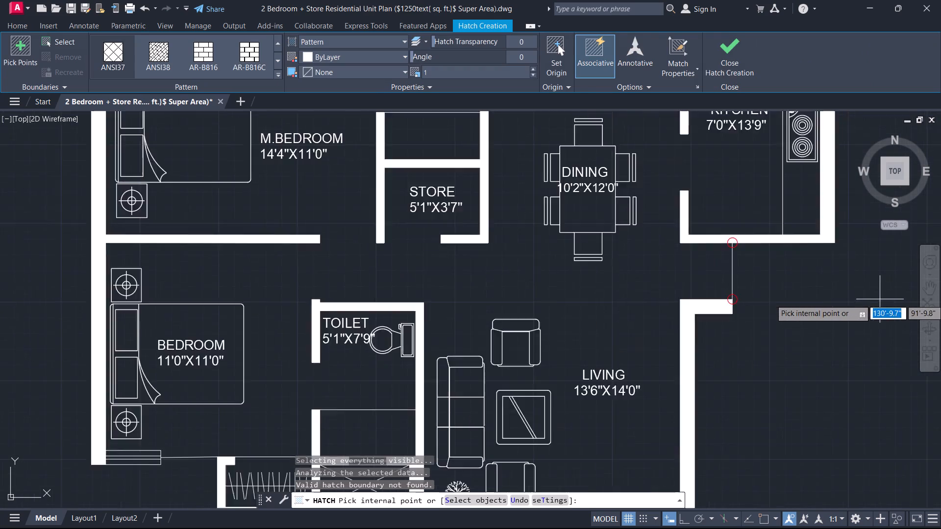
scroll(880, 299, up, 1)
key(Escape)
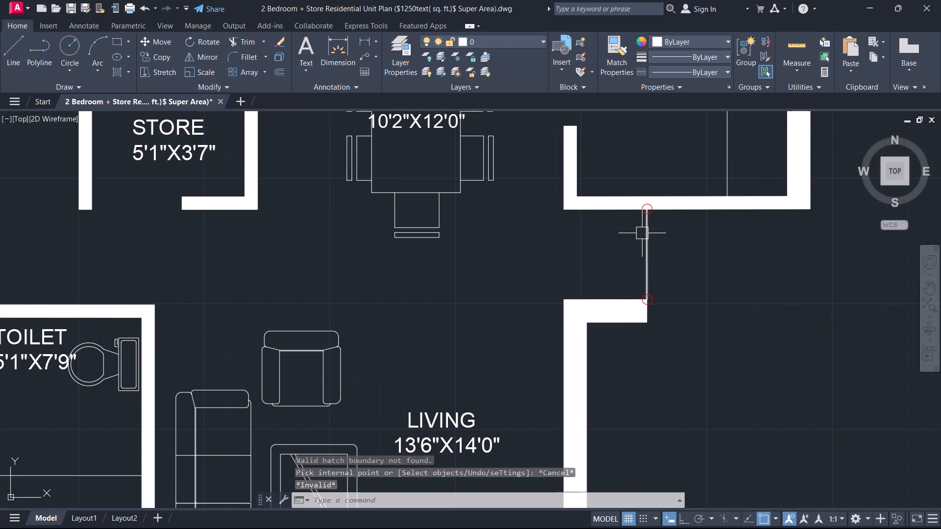
Extend both ends of the line across the entrance opening to meet the kitchen wall and the living room wall.
text(EX)
key(space)
click(628, 240)
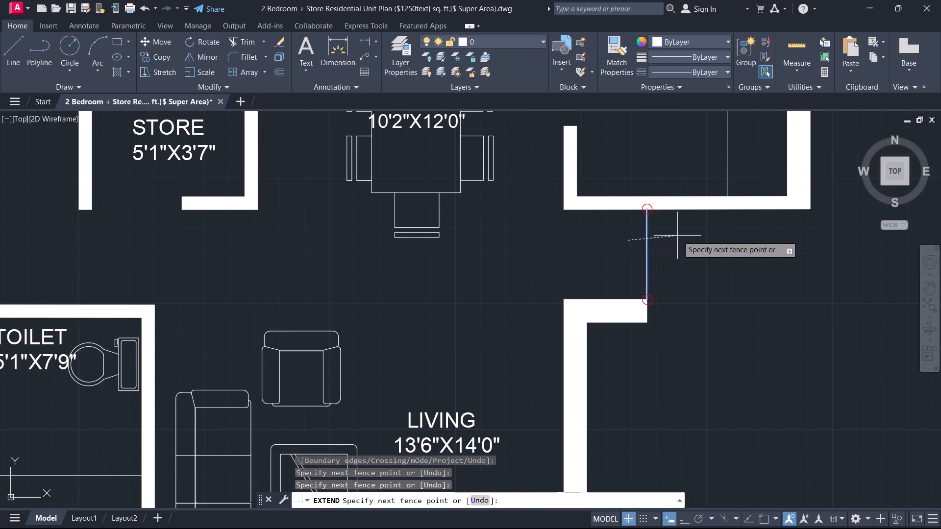
click(679, 236)
drag(598, 228, 611, 236)
click(616, 262)
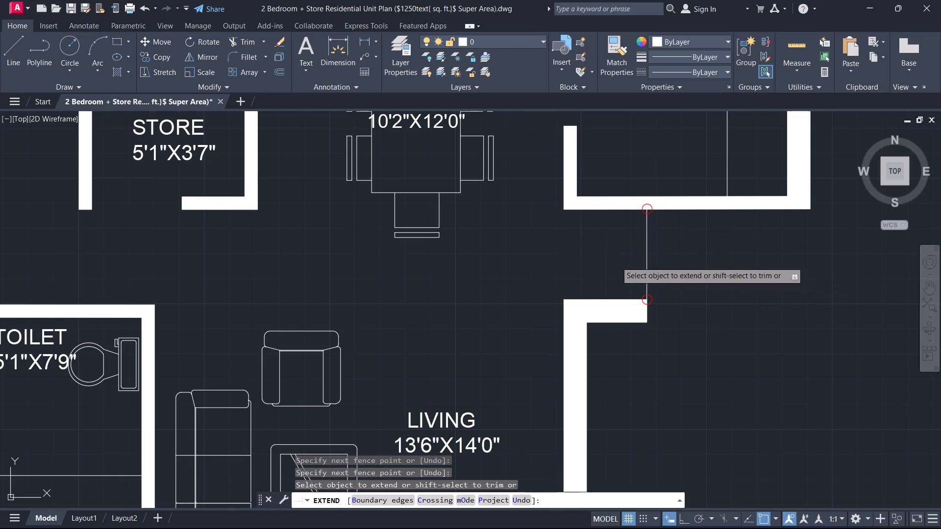
click(663, 289)
key(Escape)
scroll(559, 252, down, 2)
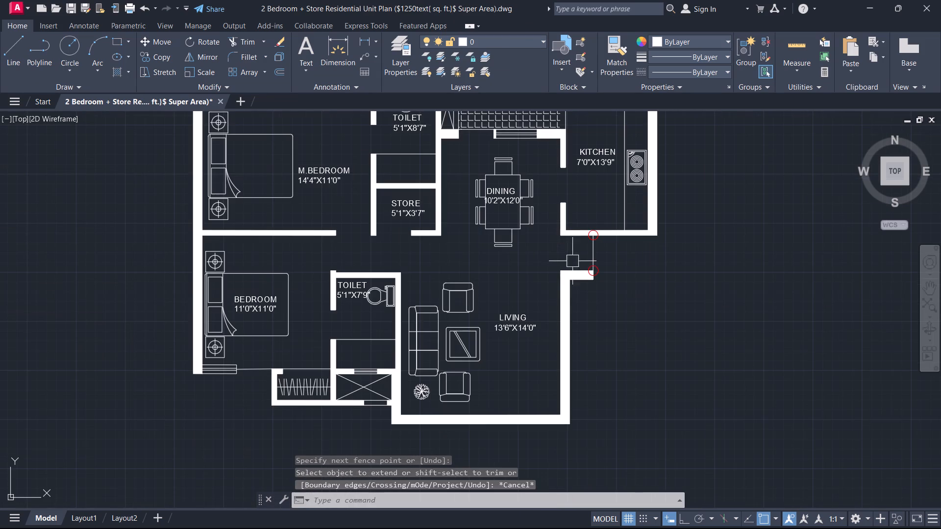
Set the hatch scale to 2 and try to hatch the open floor between the dining table and living room seating.
key(h)
key(space)
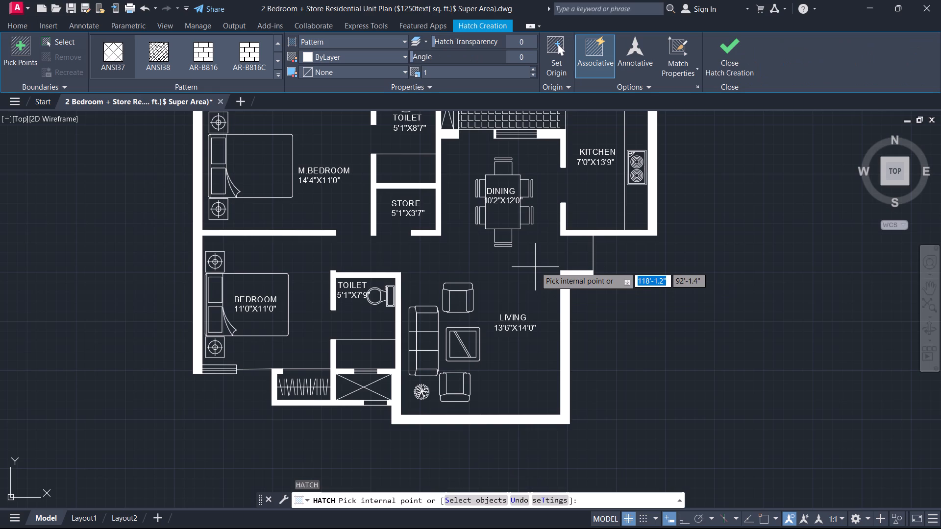
click(447, 78)
click(446, 69)
key(2)
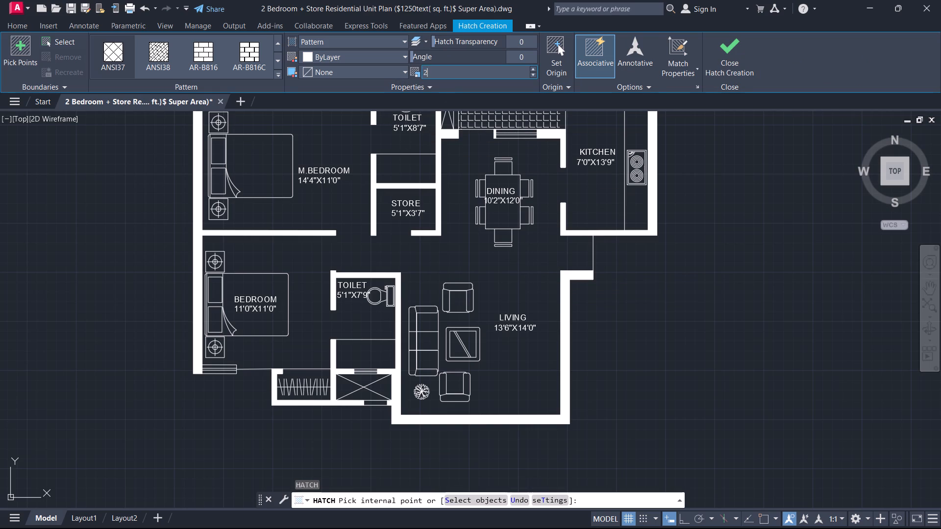
key(Return)
click(488, 276)
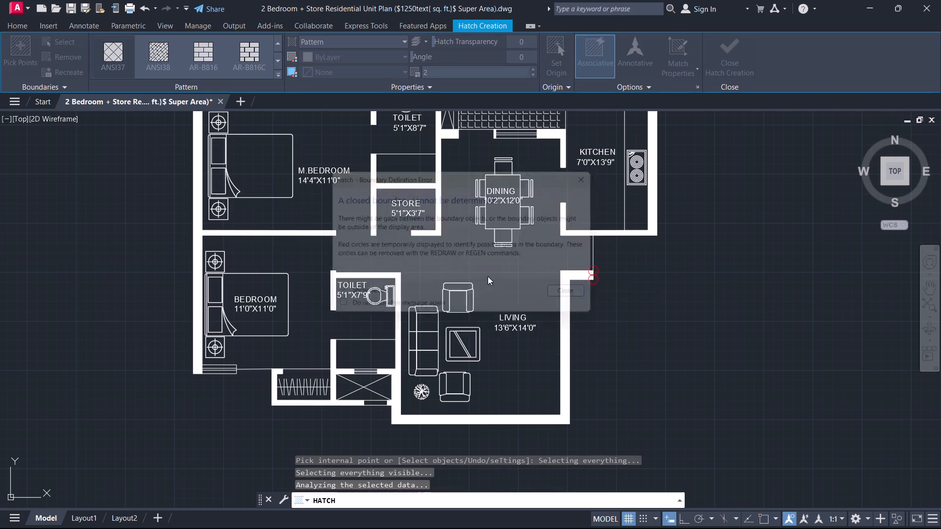
click(573, 299)
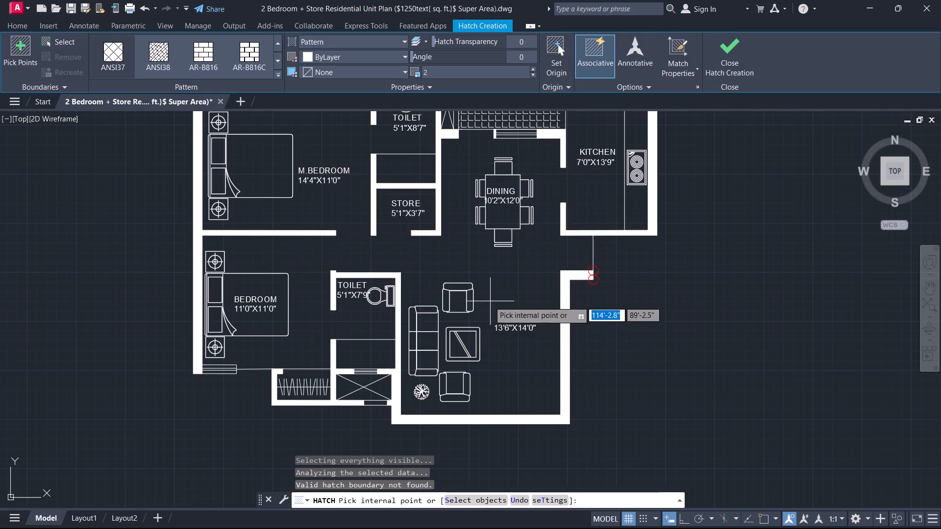
scroll(487, 301, down, 1)
scroll(545, 288, up, 3)
key(Escape)
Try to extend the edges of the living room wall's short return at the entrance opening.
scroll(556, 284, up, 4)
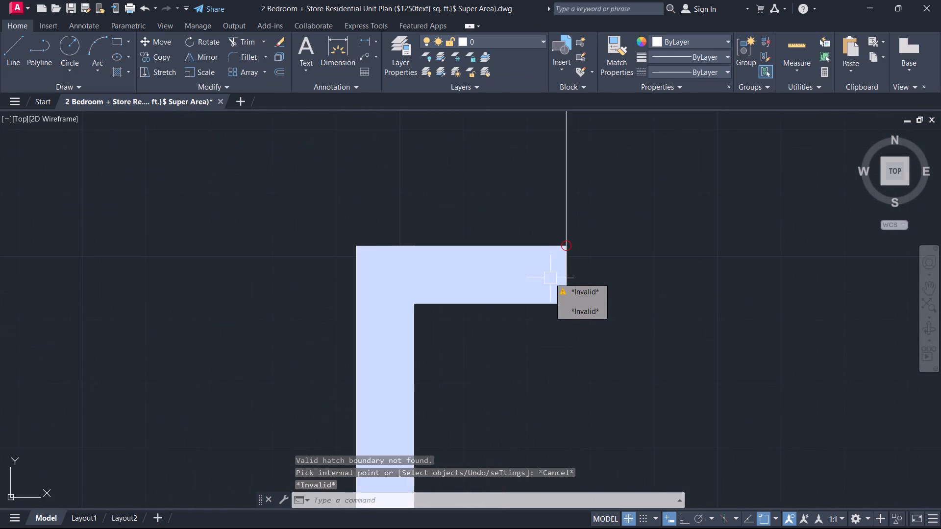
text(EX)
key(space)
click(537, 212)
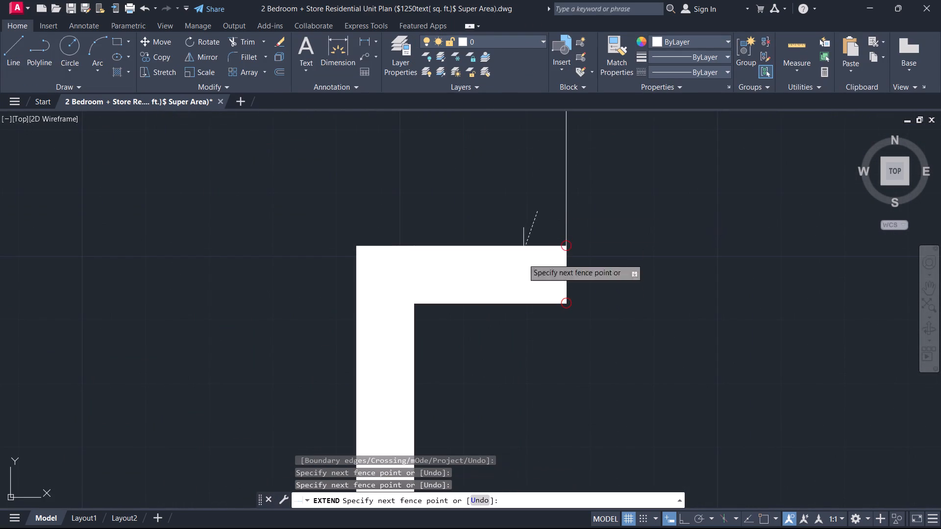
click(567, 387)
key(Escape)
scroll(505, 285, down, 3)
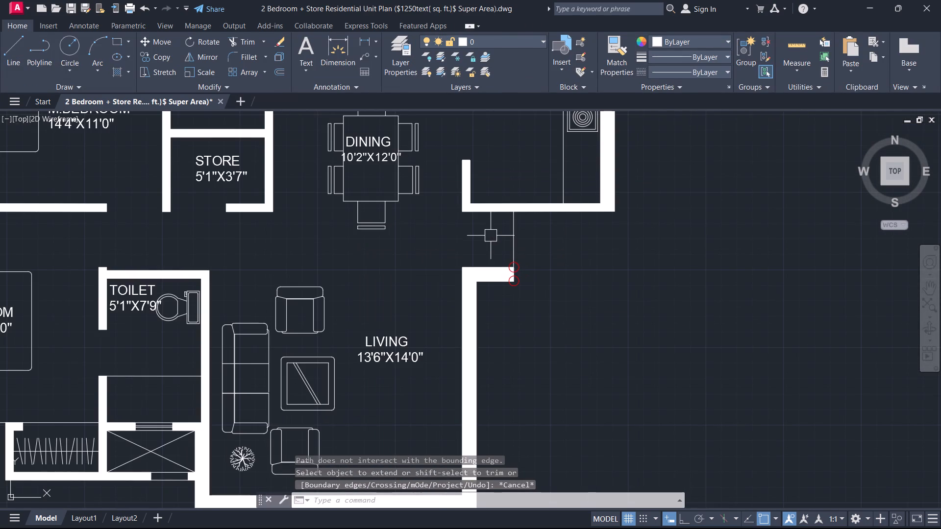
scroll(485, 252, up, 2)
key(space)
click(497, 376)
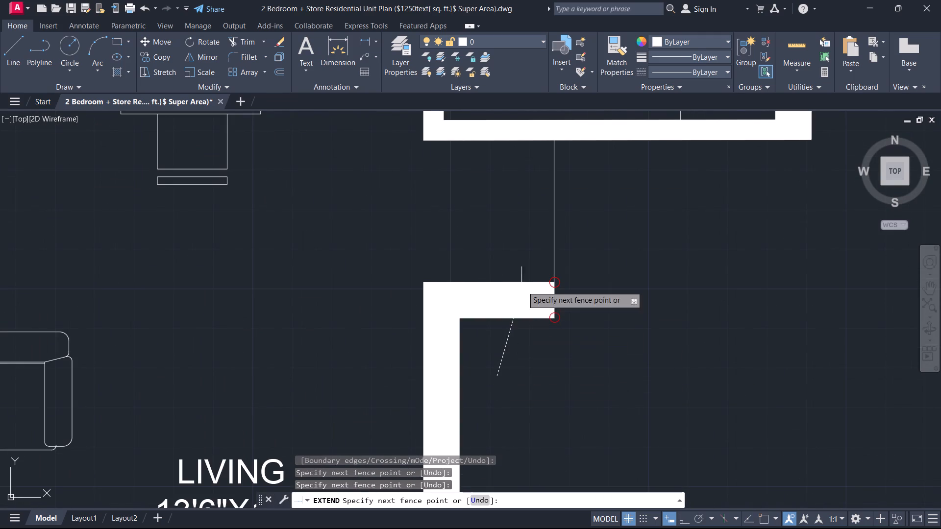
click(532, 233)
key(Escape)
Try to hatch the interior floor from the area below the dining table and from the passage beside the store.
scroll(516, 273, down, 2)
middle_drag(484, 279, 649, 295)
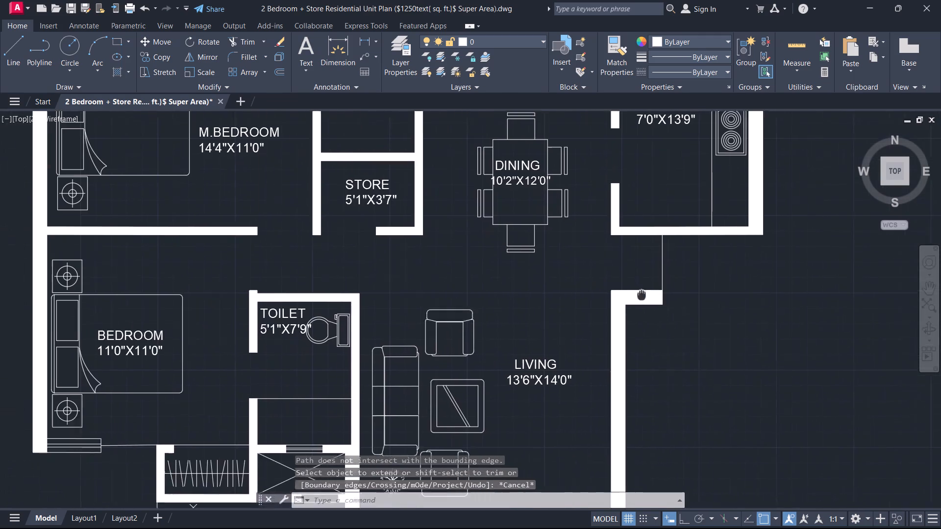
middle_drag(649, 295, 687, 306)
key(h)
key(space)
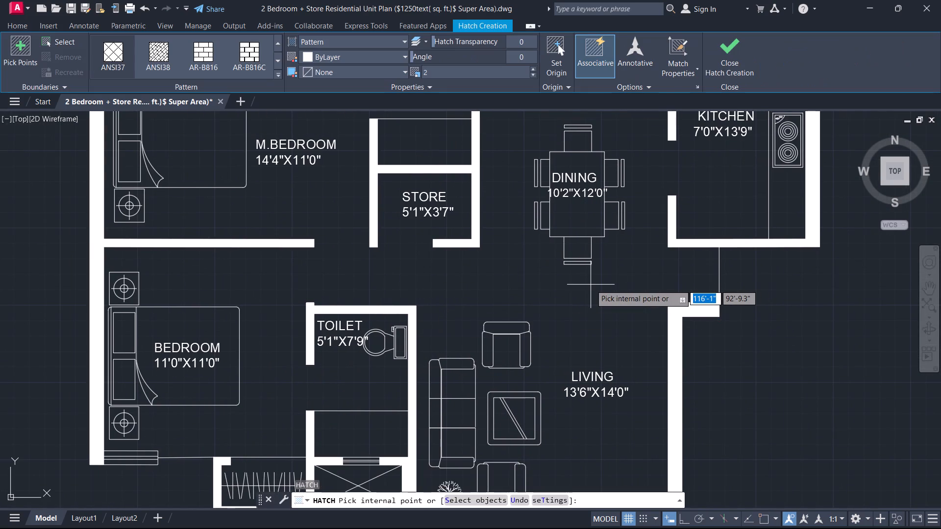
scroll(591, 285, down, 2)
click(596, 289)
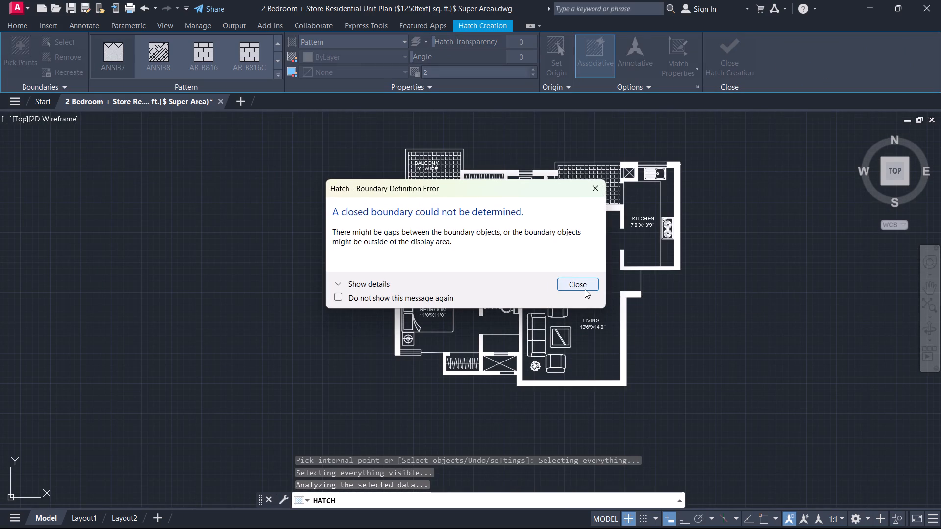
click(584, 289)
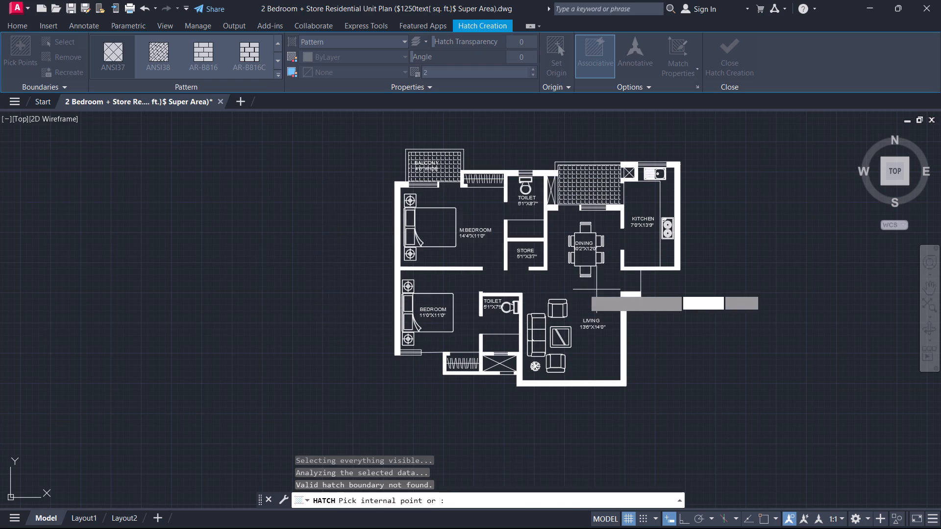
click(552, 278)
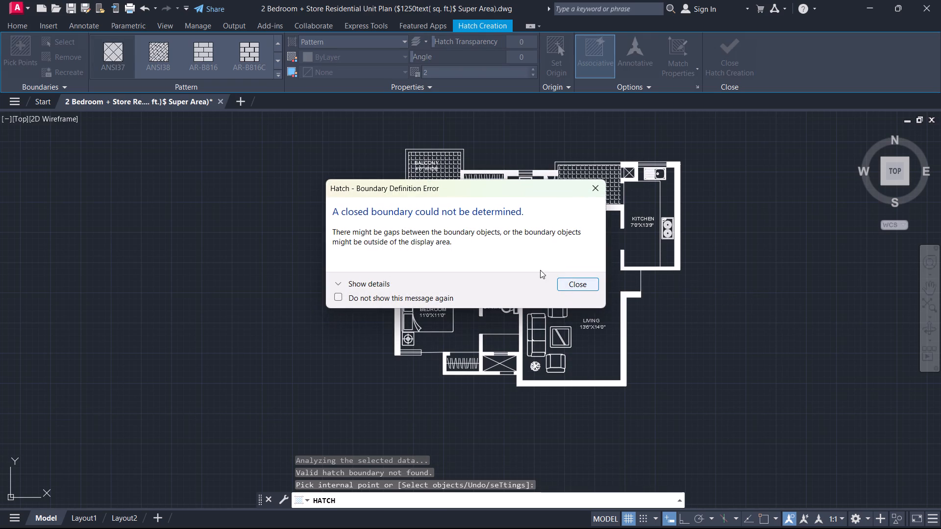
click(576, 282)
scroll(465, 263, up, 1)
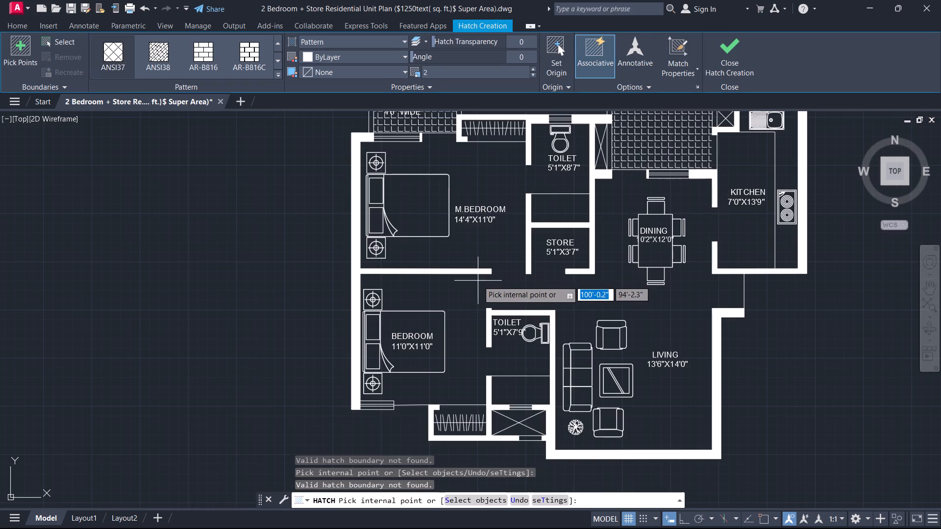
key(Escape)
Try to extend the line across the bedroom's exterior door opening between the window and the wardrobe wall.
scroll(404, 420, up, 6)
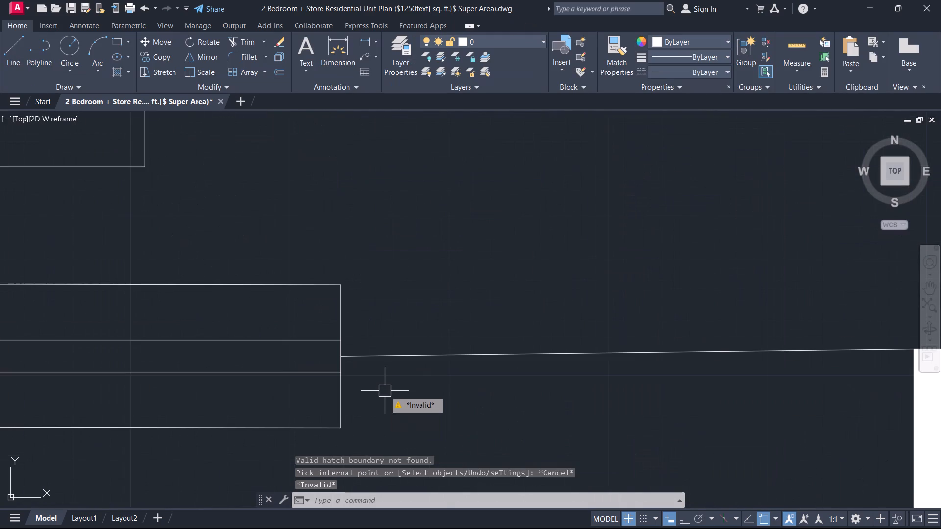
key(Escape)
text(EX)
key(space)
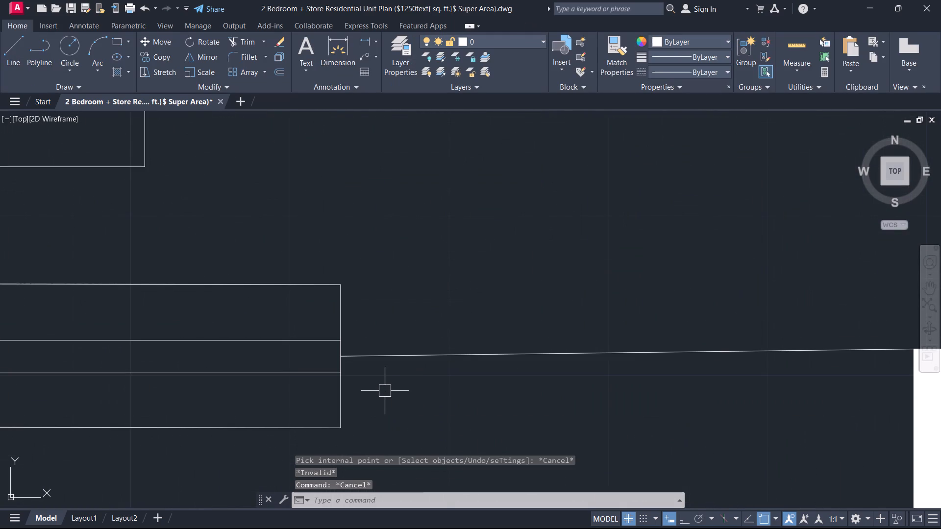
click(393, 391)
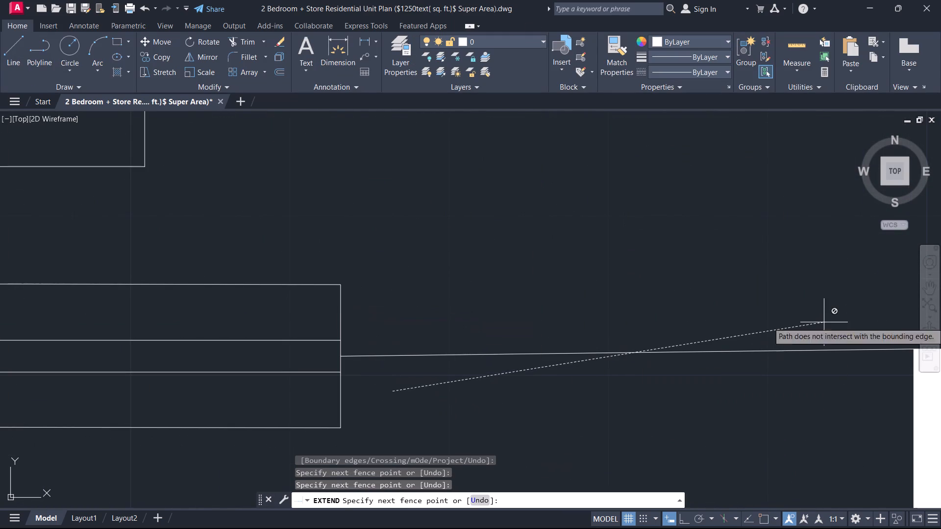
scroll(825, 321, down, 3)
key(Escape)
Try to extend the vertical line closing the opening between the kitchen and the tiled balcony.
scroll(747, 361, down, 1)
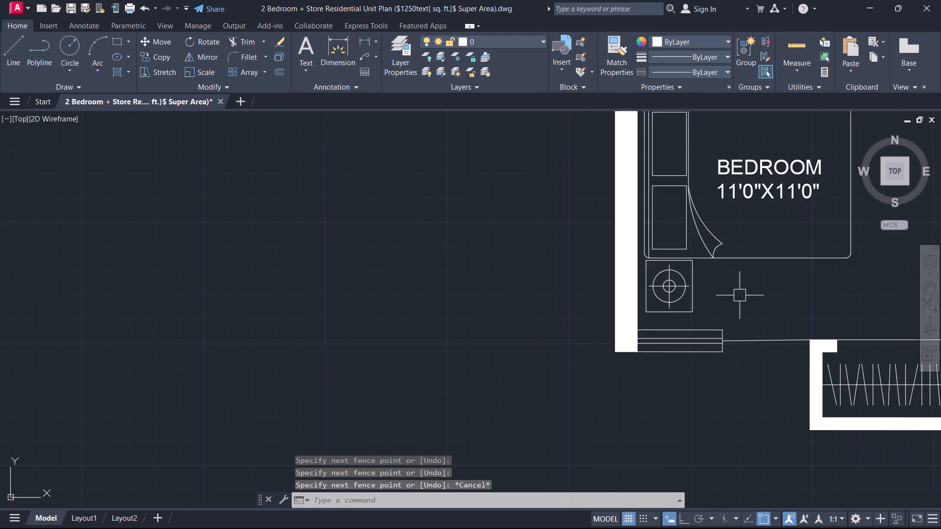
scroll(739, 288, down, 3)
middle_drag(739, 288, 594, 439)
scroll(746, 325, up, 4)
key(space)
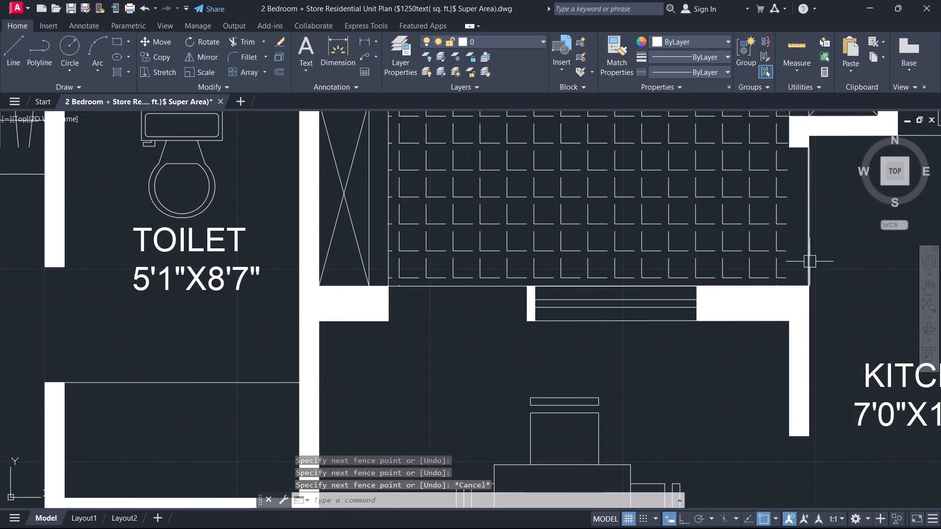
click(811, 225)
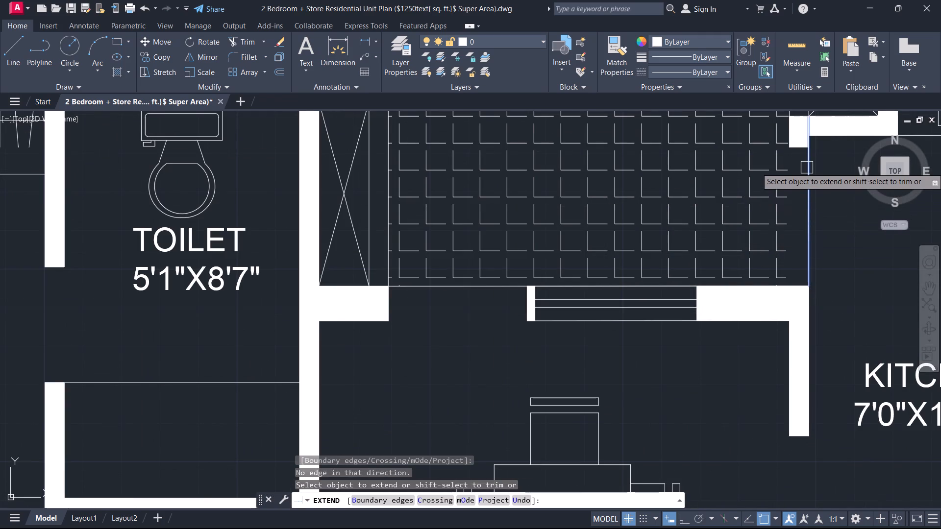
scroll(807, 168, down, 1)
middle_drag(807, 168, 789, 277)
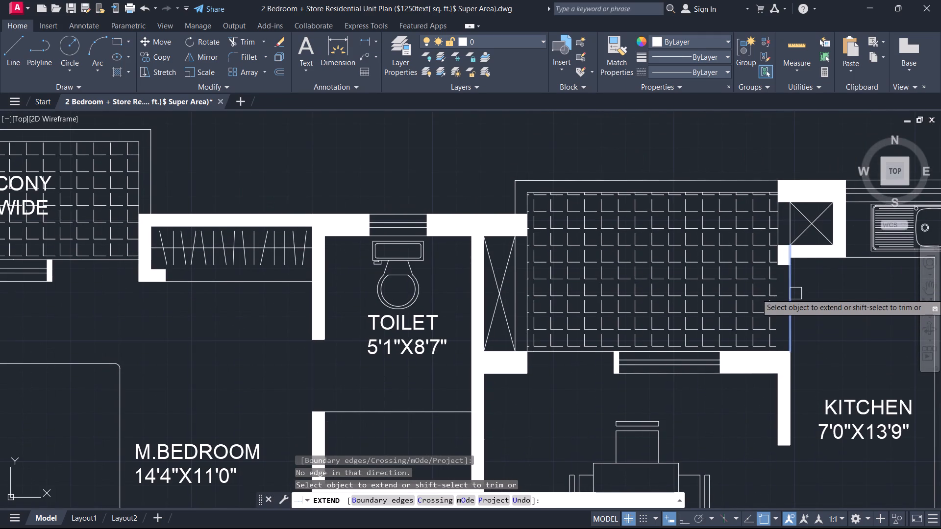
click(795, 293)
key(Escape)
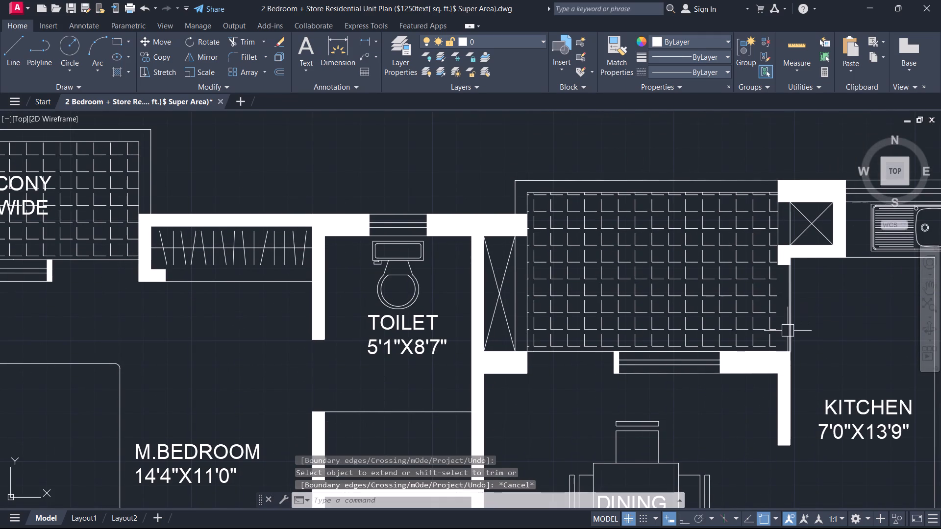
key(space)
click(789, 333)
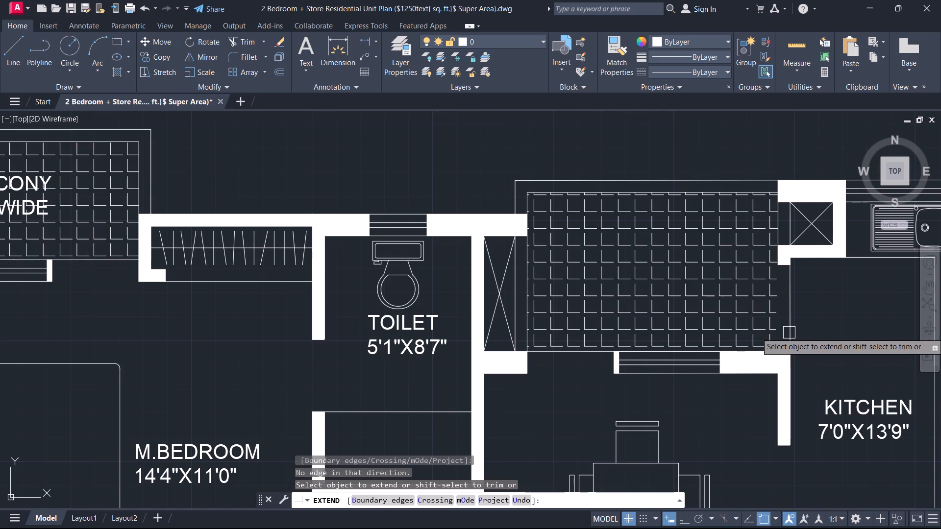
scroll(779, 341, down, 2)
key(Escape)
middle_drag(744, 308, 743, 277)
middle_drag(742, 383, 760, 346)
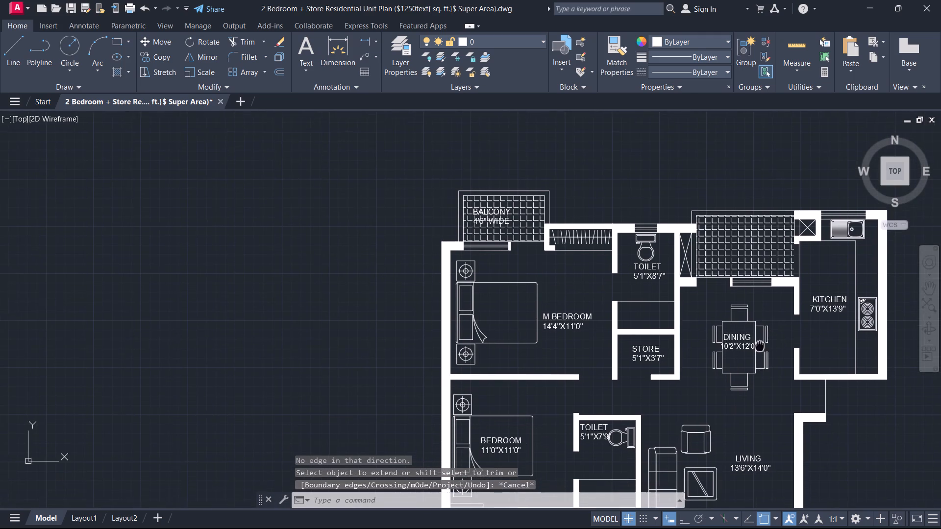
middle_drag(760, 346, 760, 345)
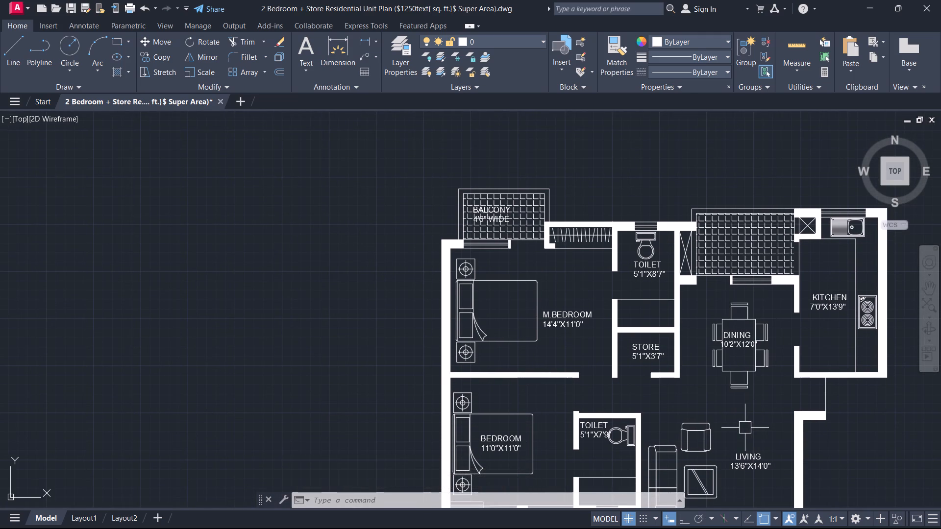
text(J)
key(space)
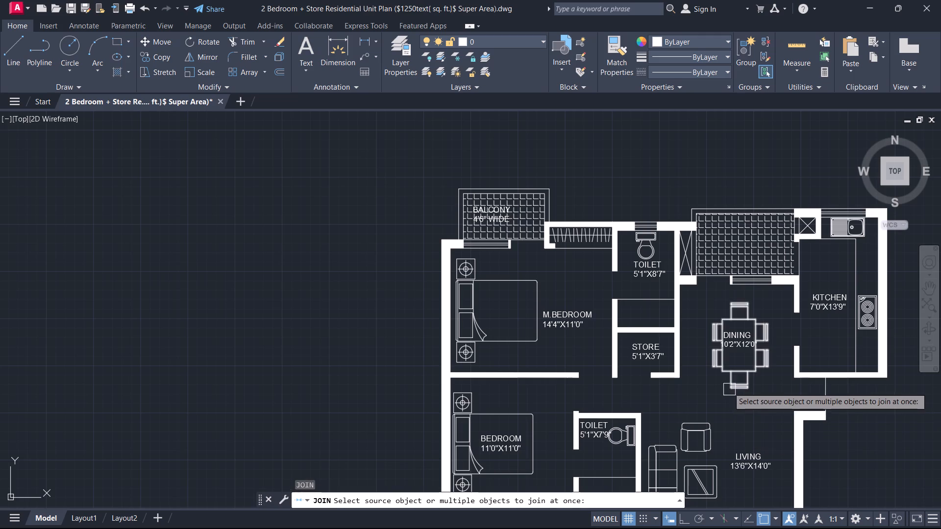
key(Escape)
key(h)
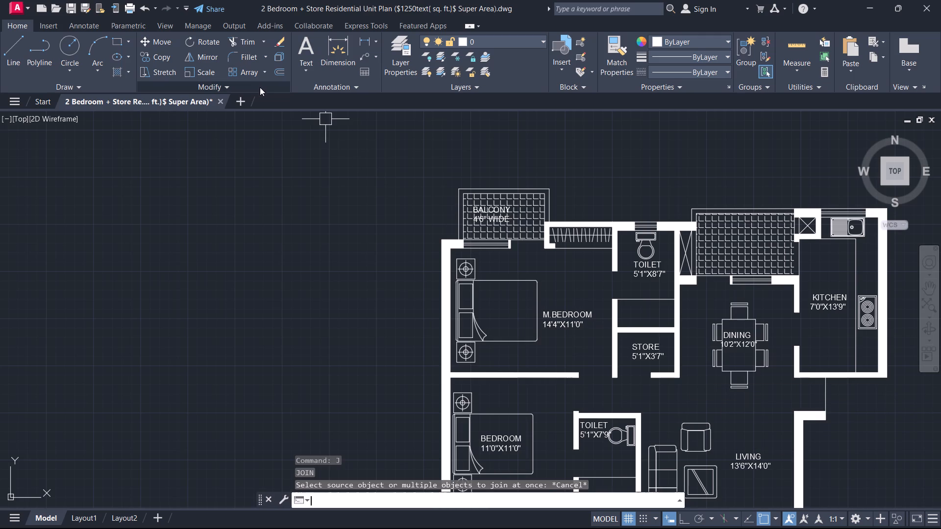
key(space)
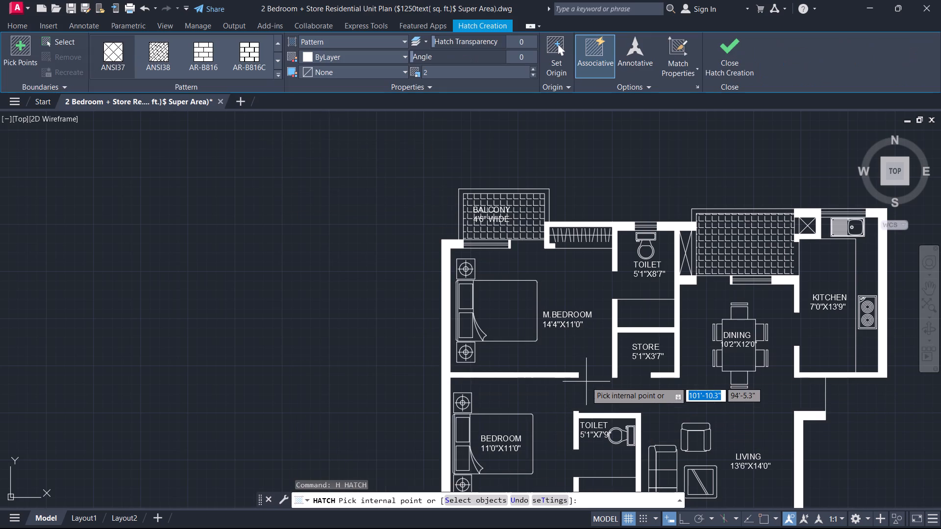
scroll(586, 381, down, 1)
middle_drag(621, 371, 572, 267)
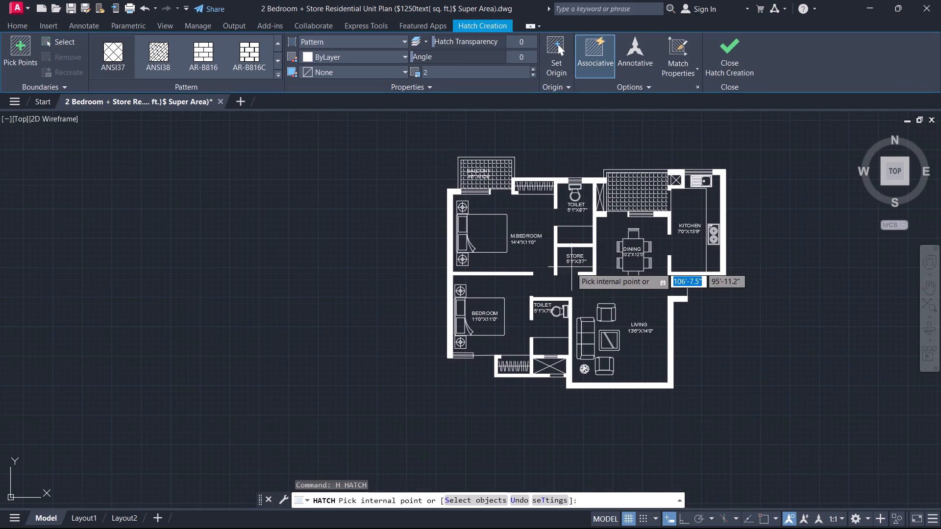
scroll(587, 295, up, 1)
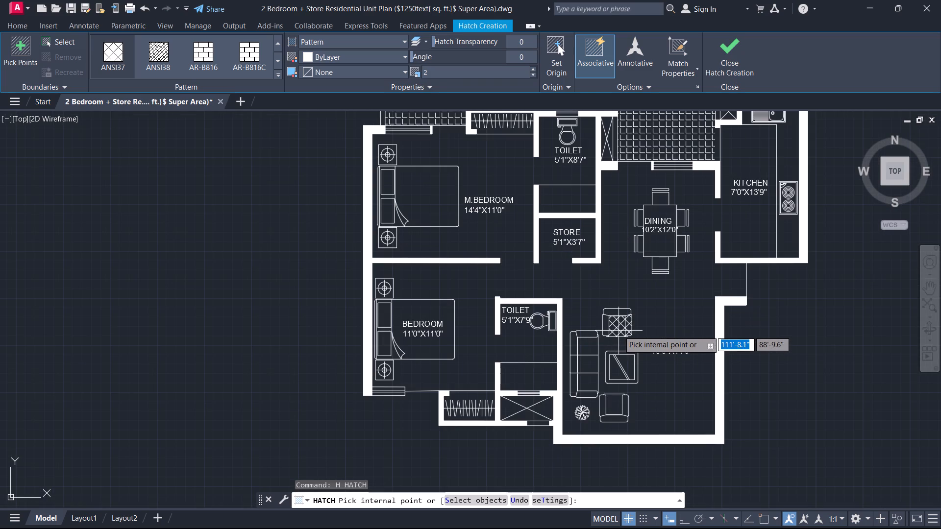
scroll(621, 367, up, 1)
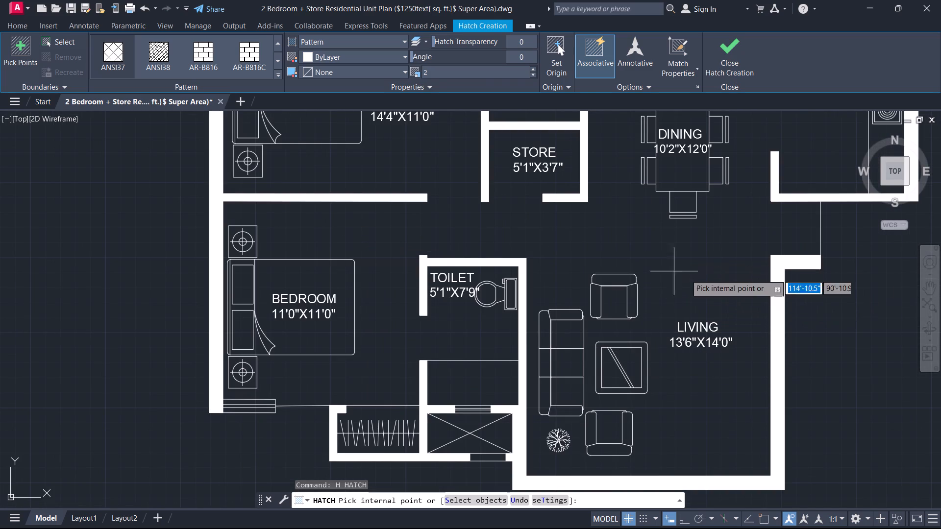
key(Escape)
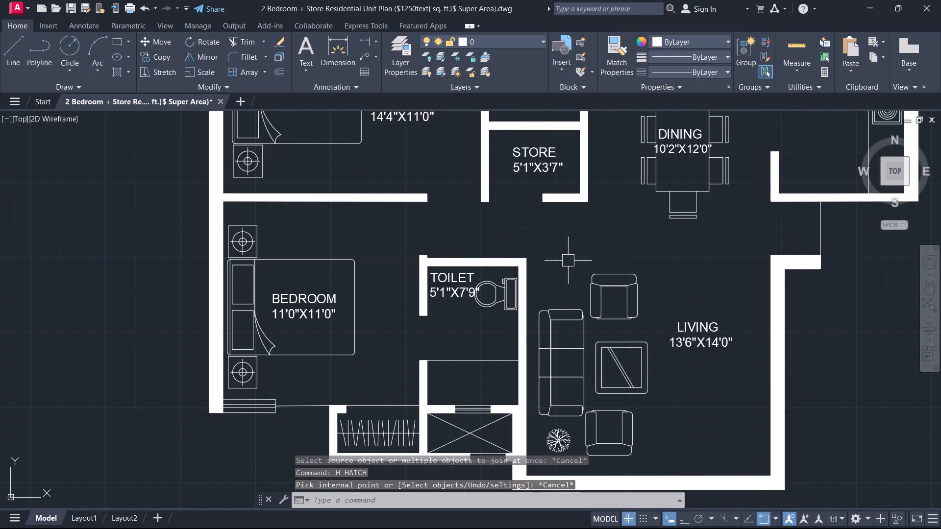
Draw a vertical line from the outer corner of the lower toilet's wall up across the passage, past the store wall's lower edge.
key(l)
key(space)
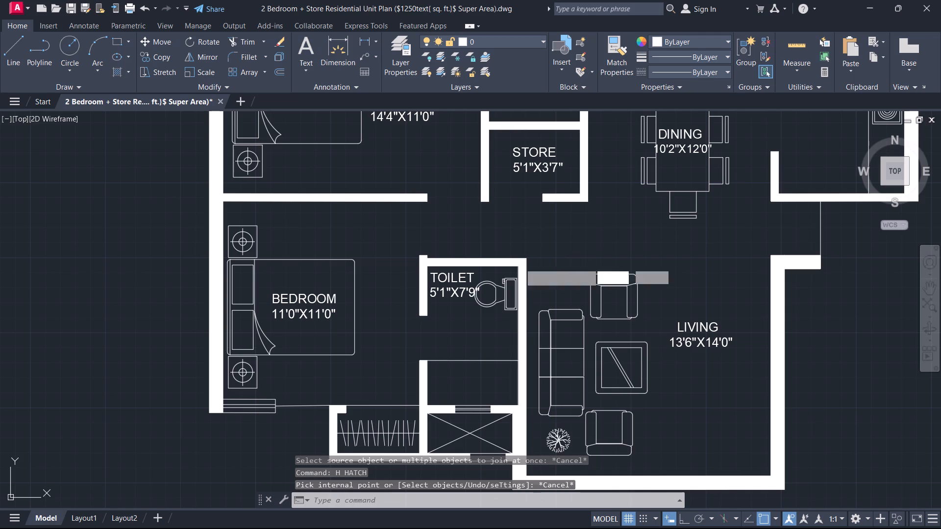
click(529, 259)
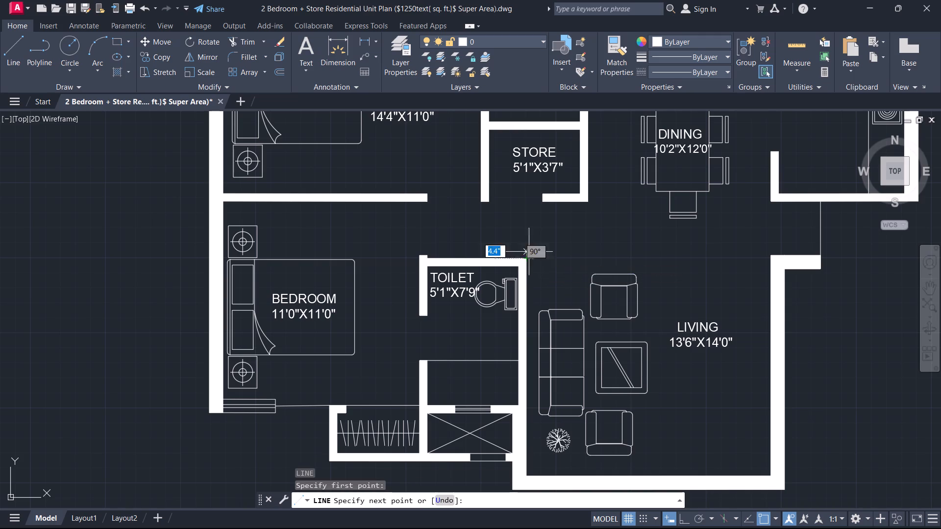
click(524, 192)
scroll(532, 196, up, 3)
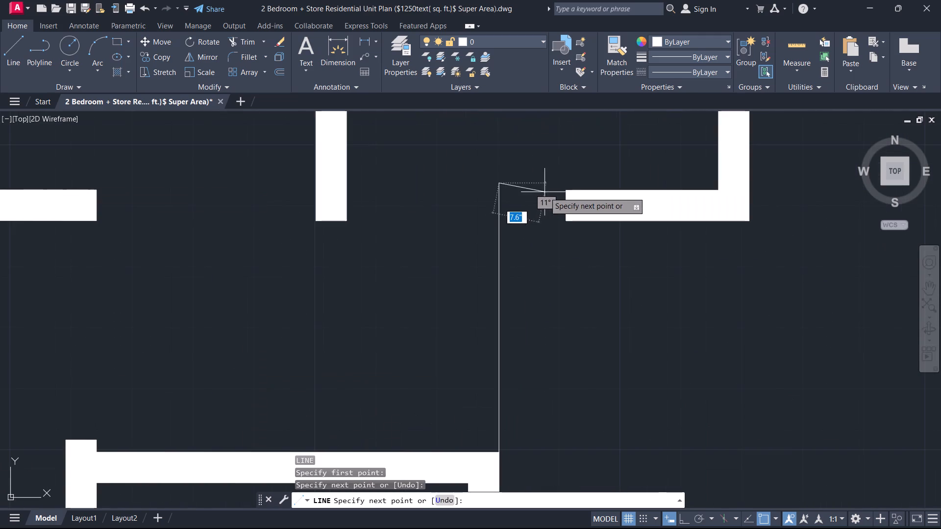
key(Escape)
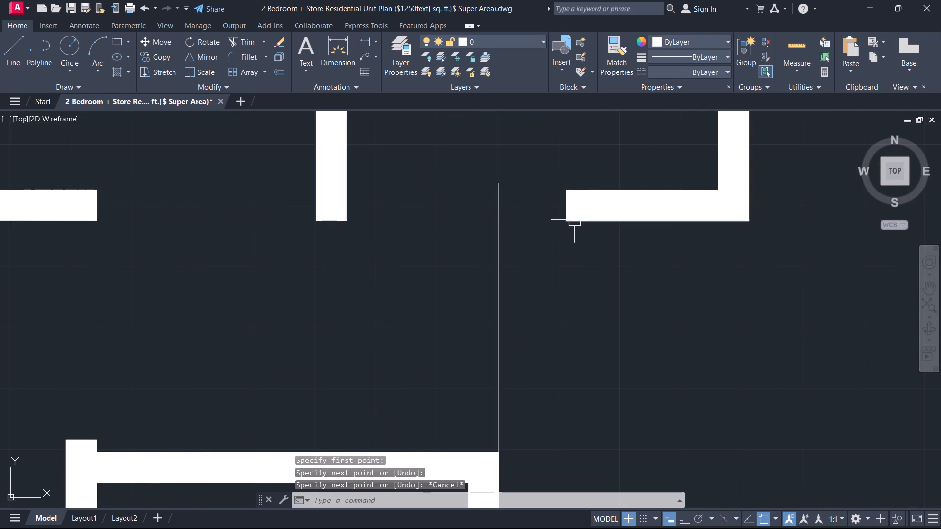
Draw a horizontal line from the lower corner of the store wall's free end to the vertical line across the passage.
text(L)
key(space)
click(571, 220)
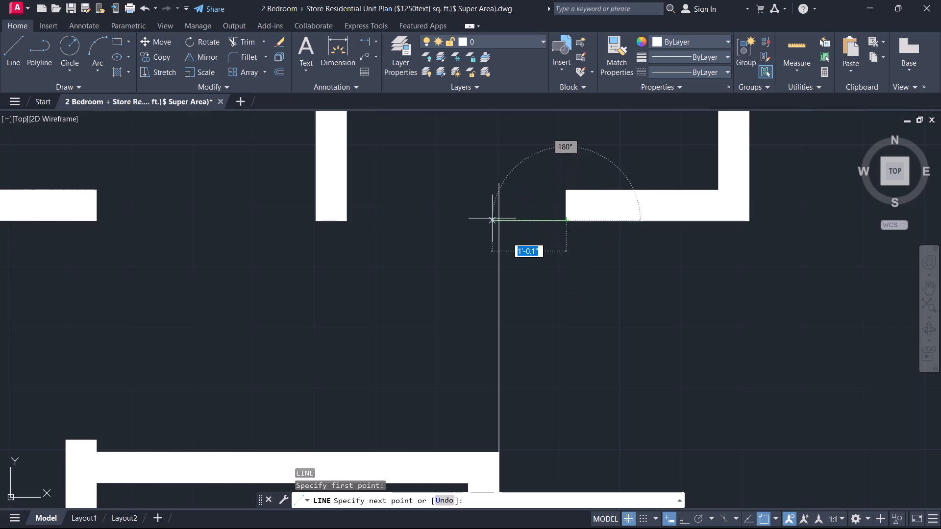
click(502, 221)
key(Escape)
Trim the end of the vertical passage line that projects above the short horizontal line.
text(TR)
key(space)
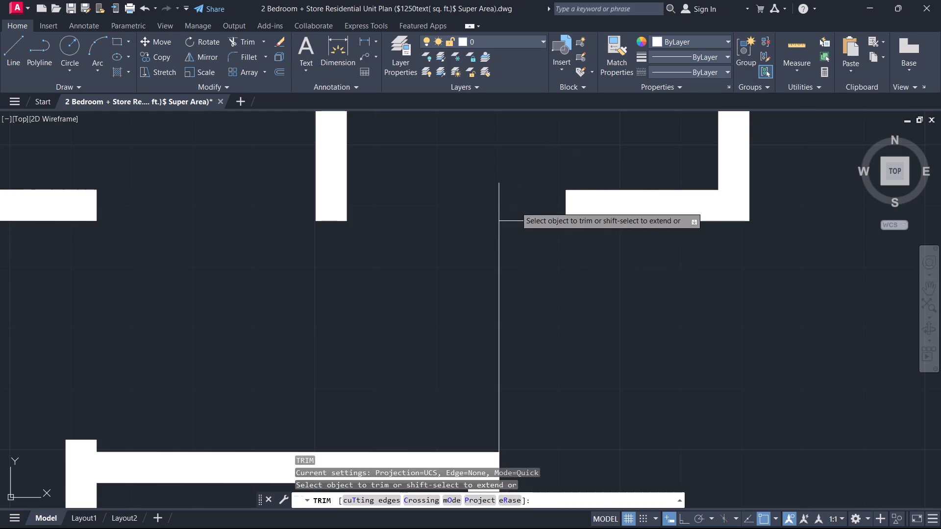
click(516, 207)
click(477, 200)
key(Escape)
Hatch the living and dining floor, choosing an internal point in the open area between the dining table and the sofa group.
scroll(477, 200, down, 3)
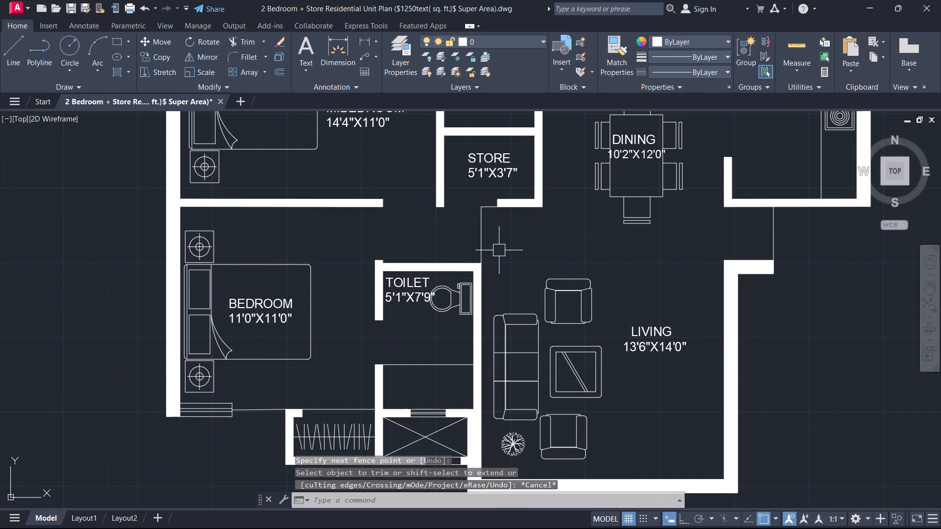
text(H)
key(space)
scroll(532, 242, down, 2)
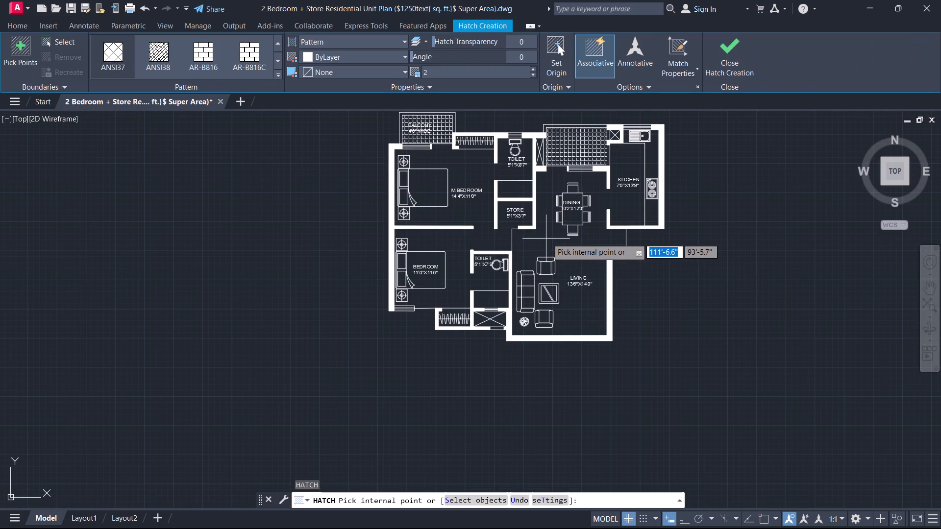
click(547, 238)
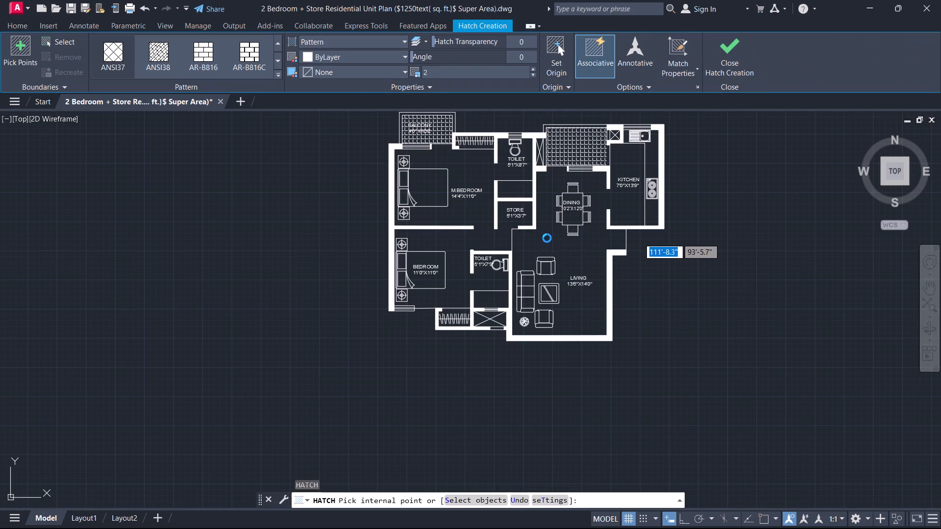
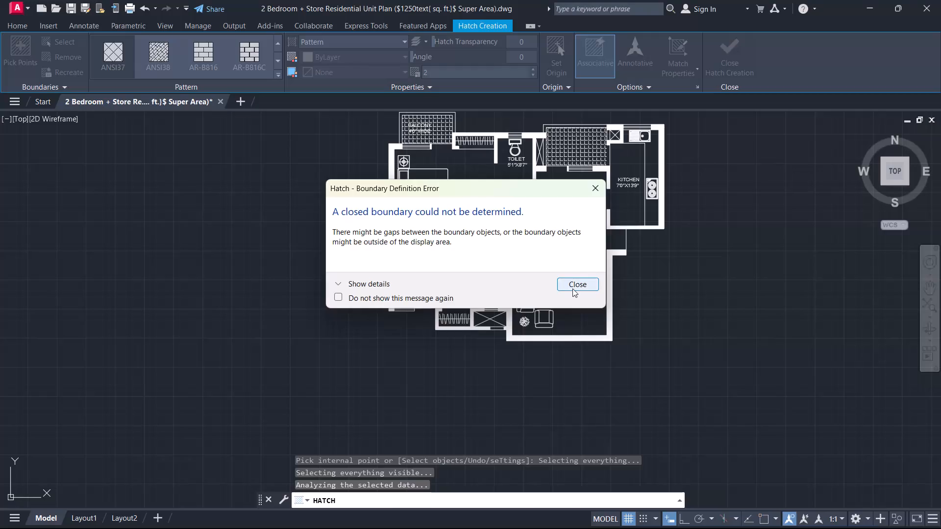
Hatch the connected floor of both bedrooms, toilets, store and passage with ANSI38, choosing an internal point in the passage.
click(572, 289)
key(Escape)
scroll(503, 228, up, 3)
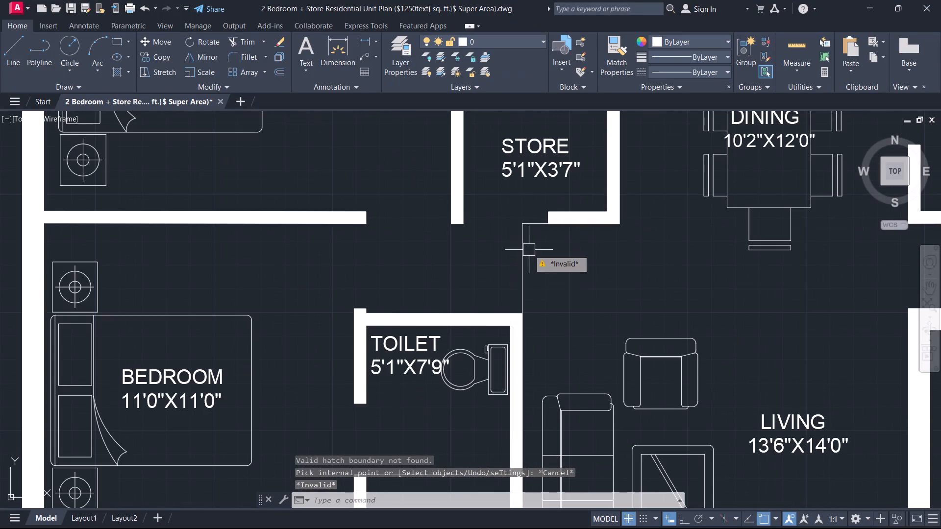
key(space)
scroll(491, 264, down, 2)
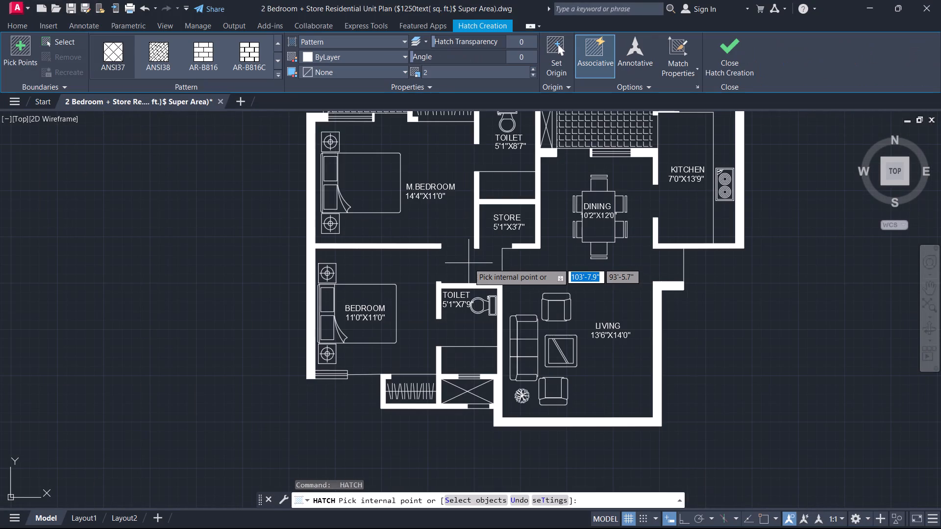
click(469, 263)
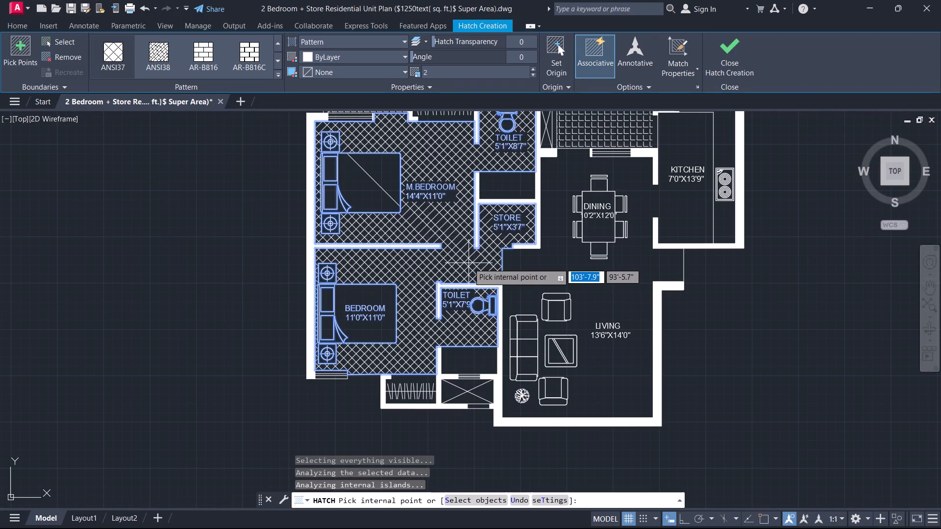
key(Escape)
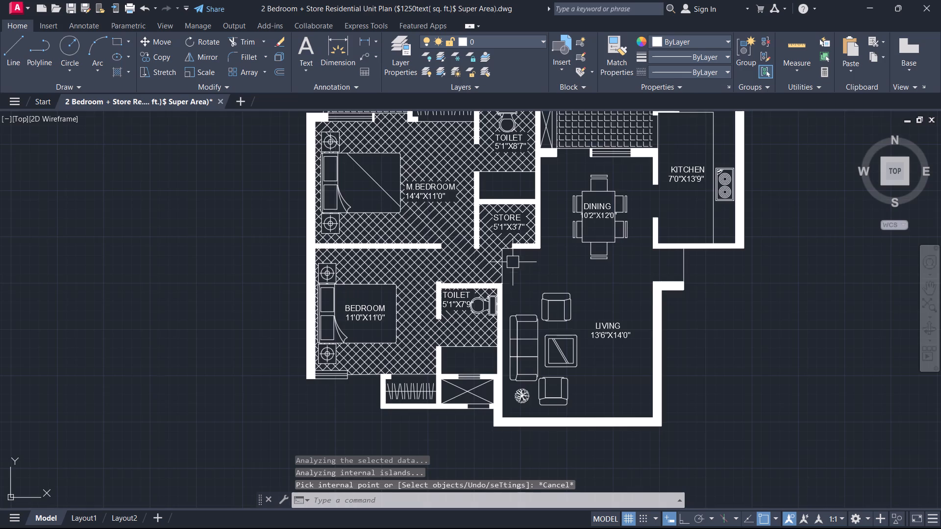
Delete the vertical line across the passage and the short horizontal line joining it to the store wall.
scroll(509, 256, up, 4)
click(471, 247)
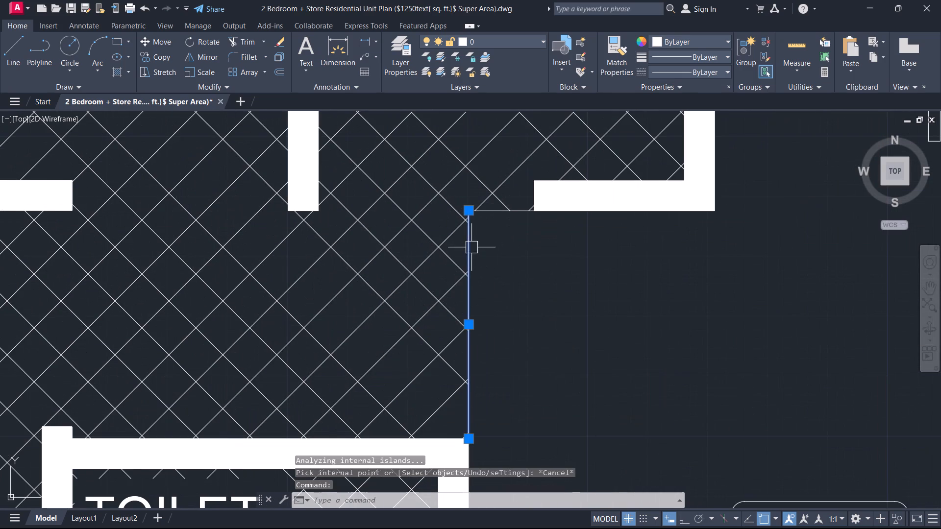
key(Delete)
click(494, 215)
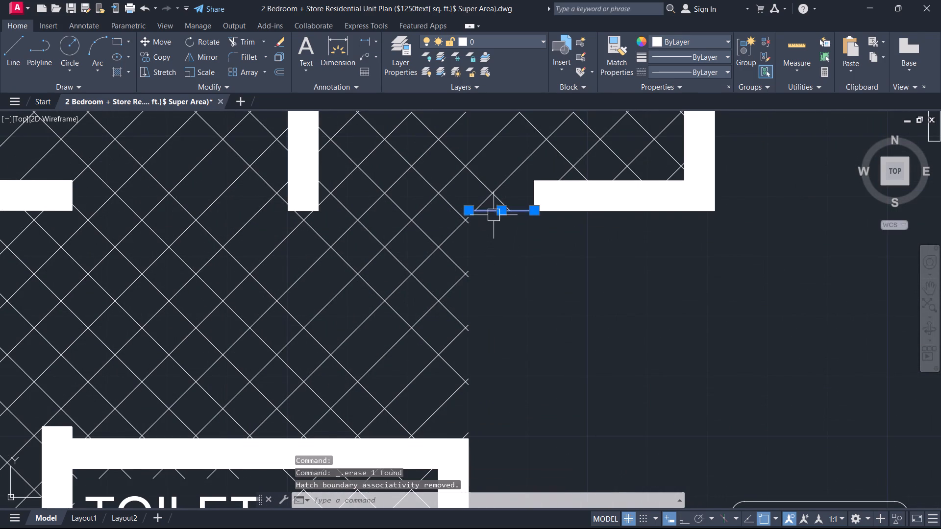
key(Delete)
scroll(514, 297, down, 3)
scroll(605, 306, down, 1)
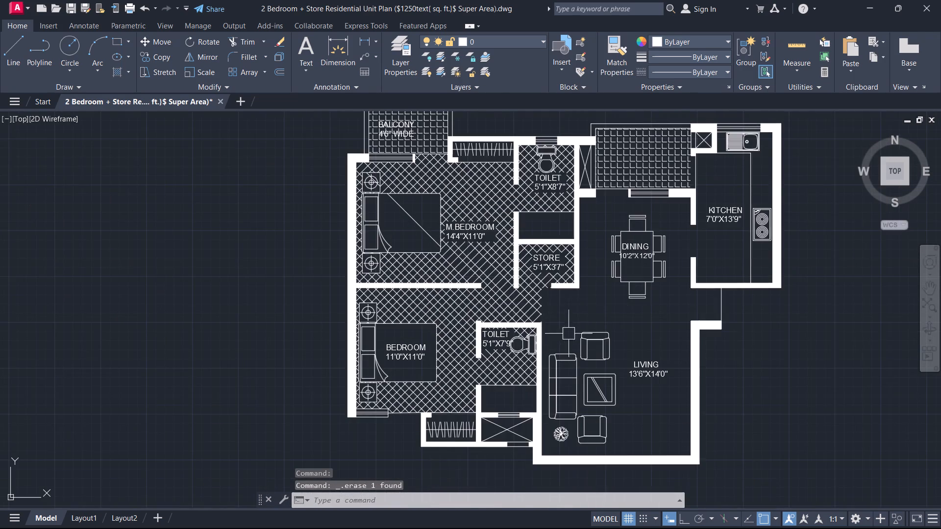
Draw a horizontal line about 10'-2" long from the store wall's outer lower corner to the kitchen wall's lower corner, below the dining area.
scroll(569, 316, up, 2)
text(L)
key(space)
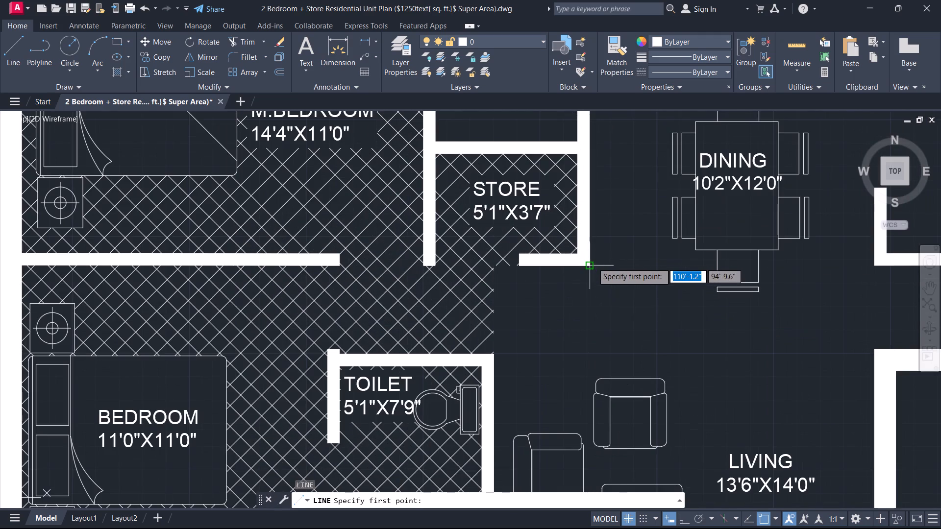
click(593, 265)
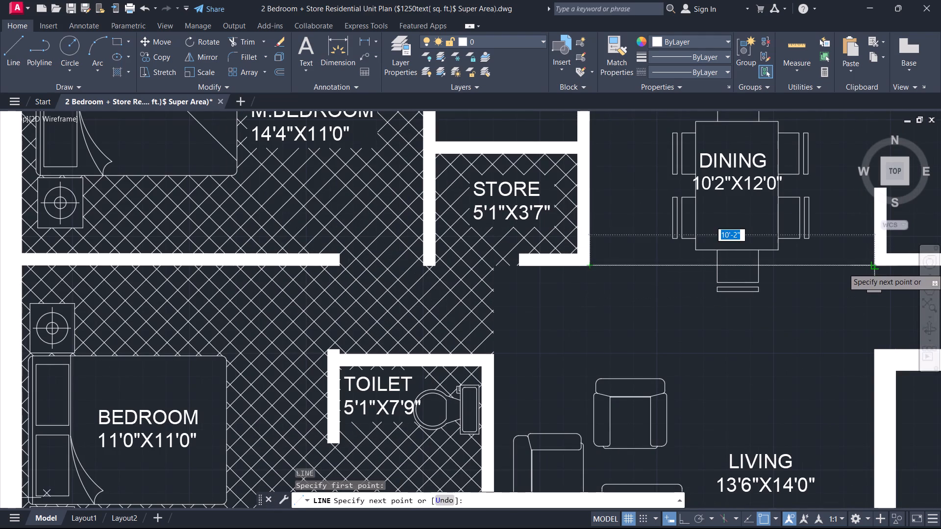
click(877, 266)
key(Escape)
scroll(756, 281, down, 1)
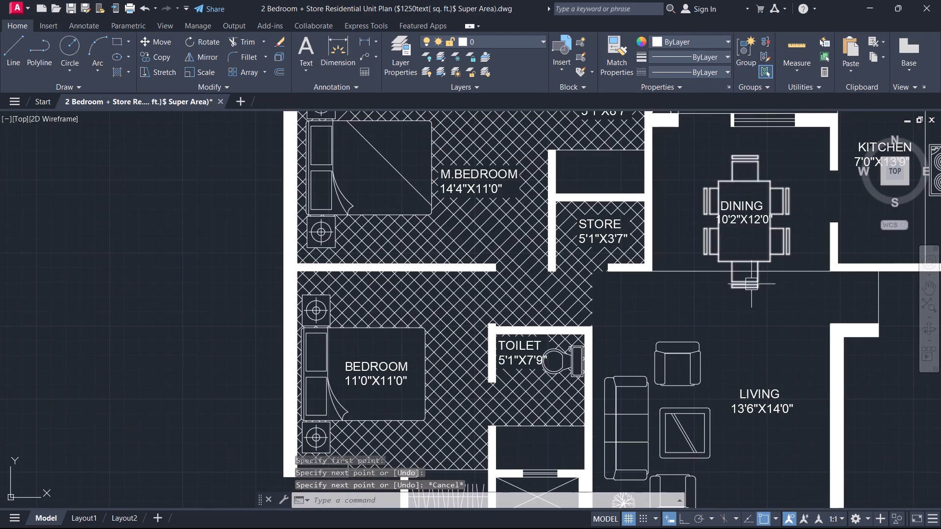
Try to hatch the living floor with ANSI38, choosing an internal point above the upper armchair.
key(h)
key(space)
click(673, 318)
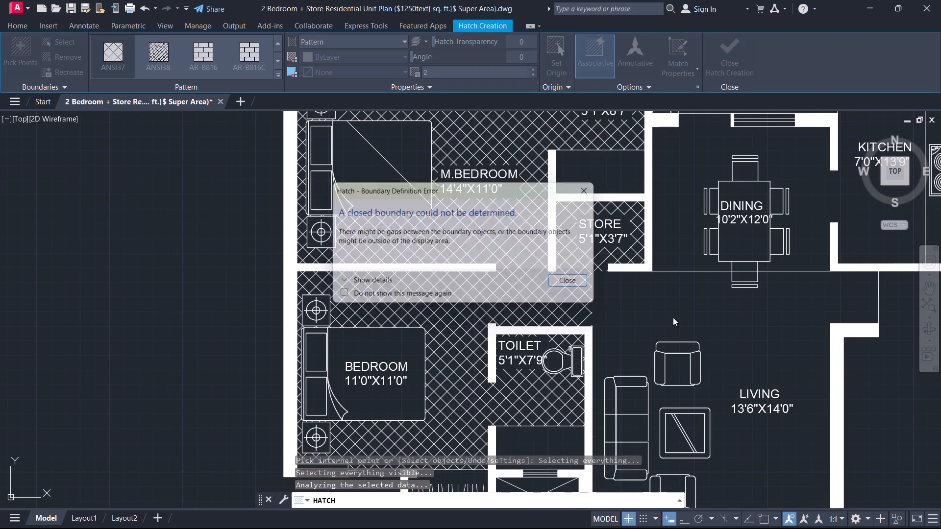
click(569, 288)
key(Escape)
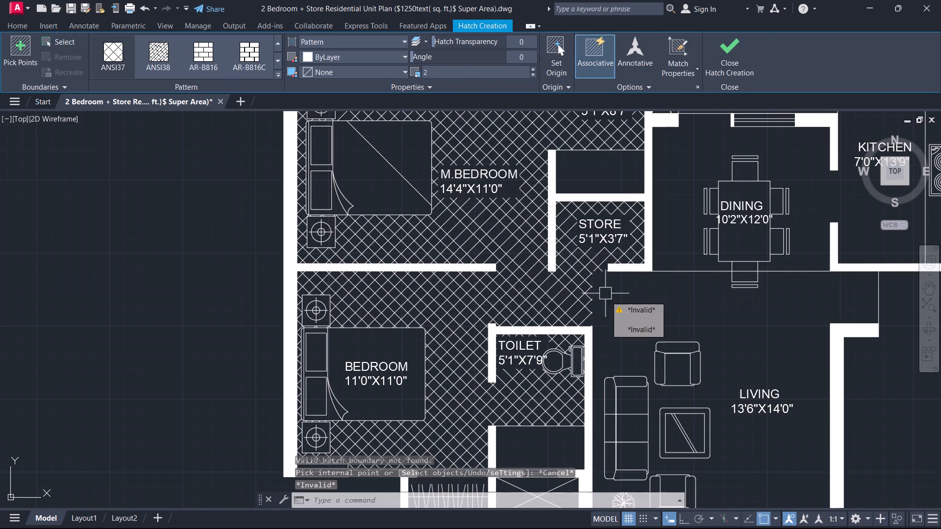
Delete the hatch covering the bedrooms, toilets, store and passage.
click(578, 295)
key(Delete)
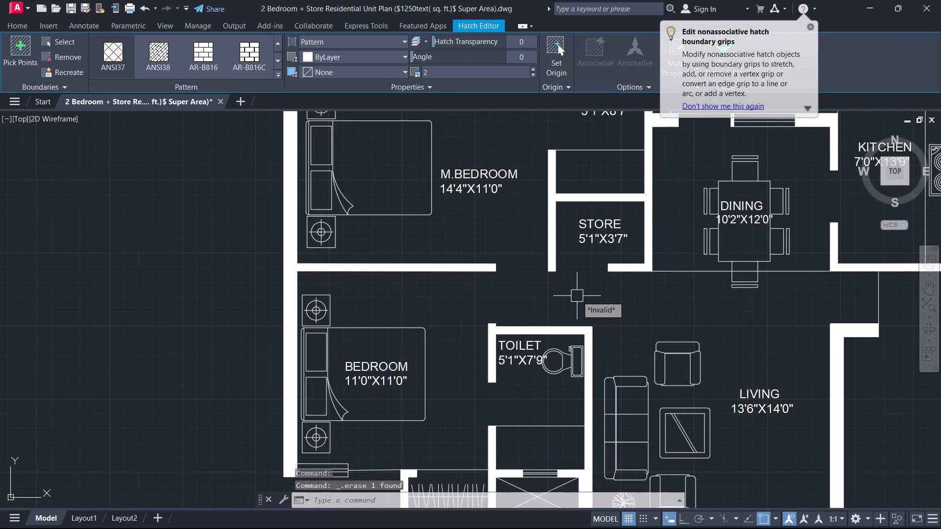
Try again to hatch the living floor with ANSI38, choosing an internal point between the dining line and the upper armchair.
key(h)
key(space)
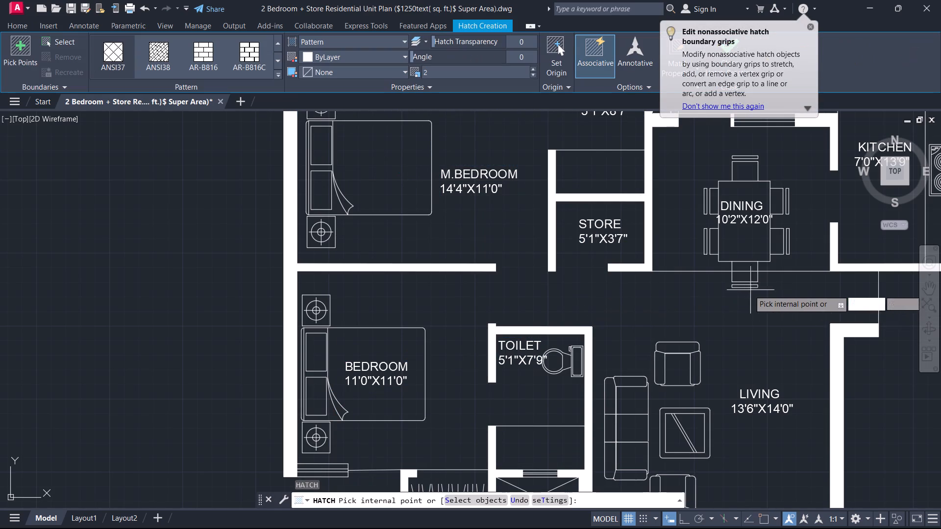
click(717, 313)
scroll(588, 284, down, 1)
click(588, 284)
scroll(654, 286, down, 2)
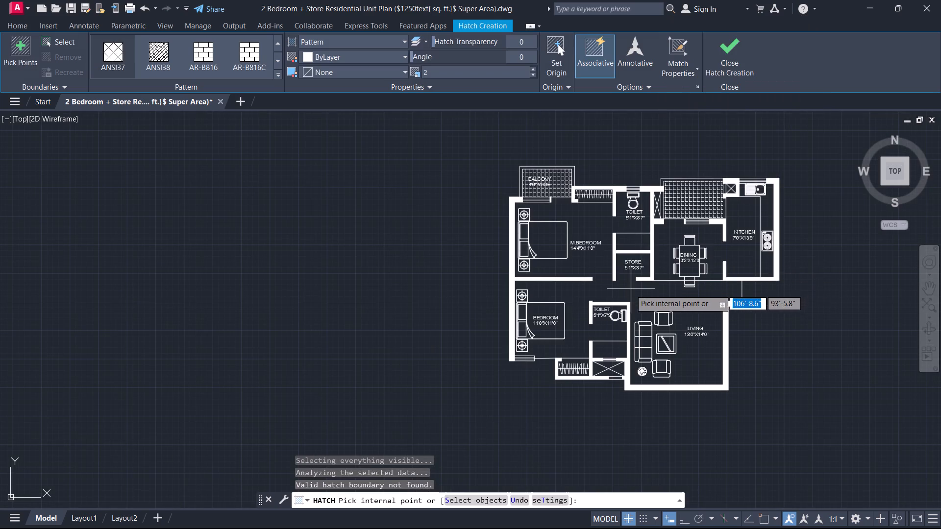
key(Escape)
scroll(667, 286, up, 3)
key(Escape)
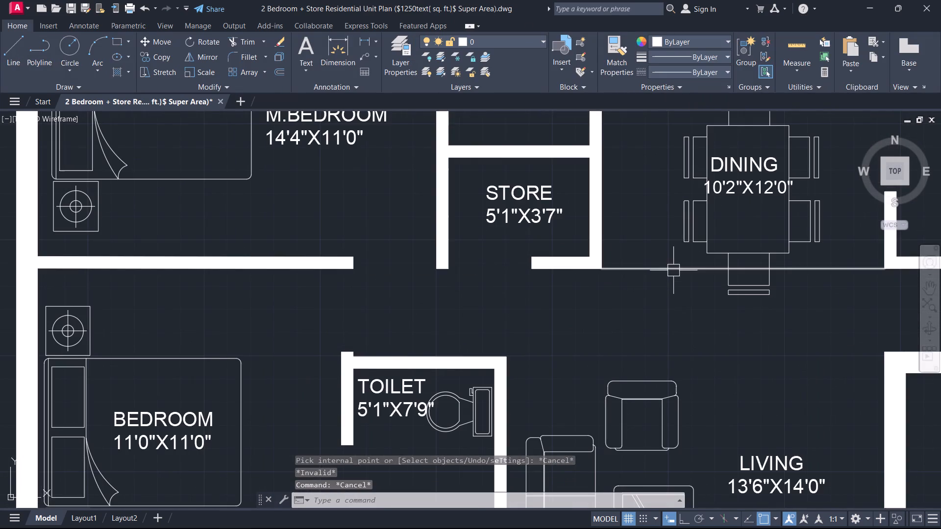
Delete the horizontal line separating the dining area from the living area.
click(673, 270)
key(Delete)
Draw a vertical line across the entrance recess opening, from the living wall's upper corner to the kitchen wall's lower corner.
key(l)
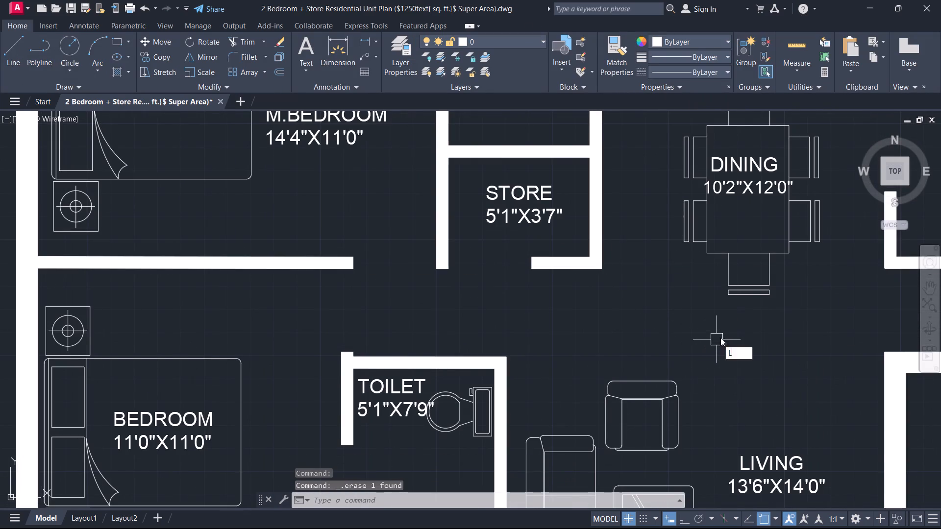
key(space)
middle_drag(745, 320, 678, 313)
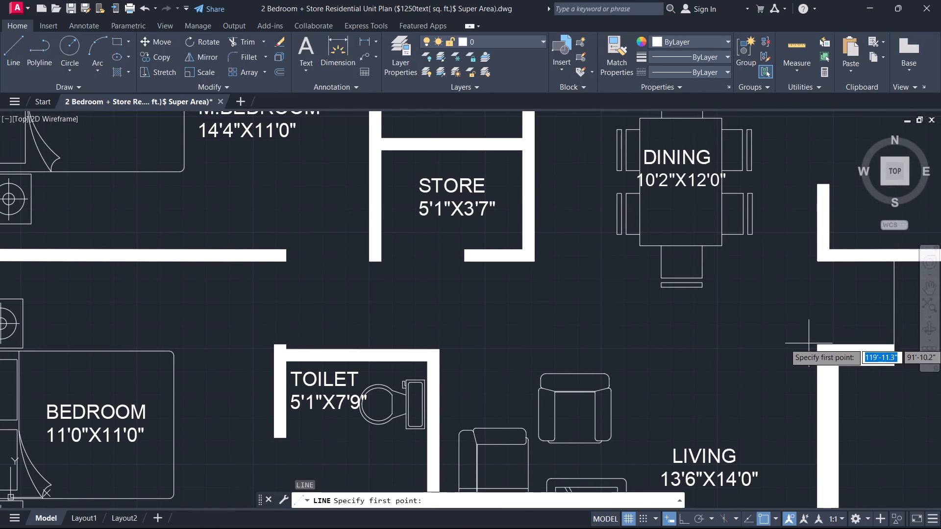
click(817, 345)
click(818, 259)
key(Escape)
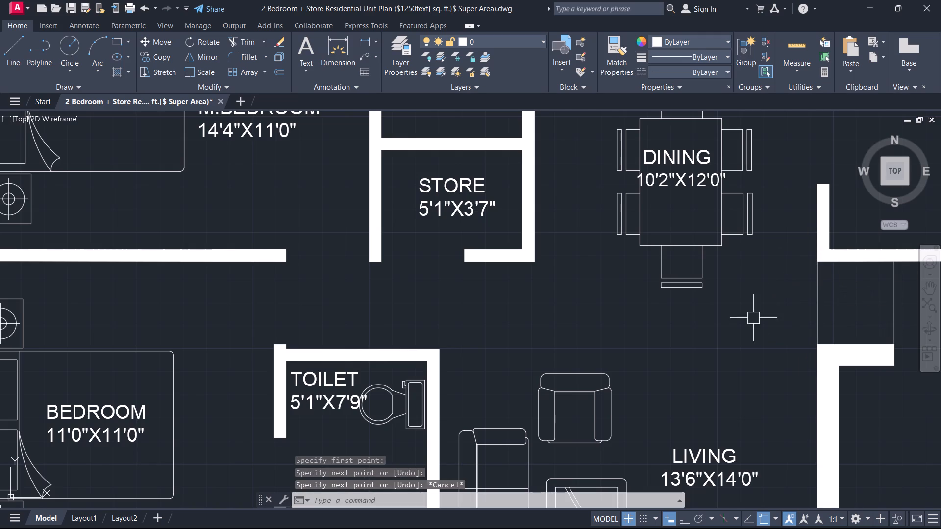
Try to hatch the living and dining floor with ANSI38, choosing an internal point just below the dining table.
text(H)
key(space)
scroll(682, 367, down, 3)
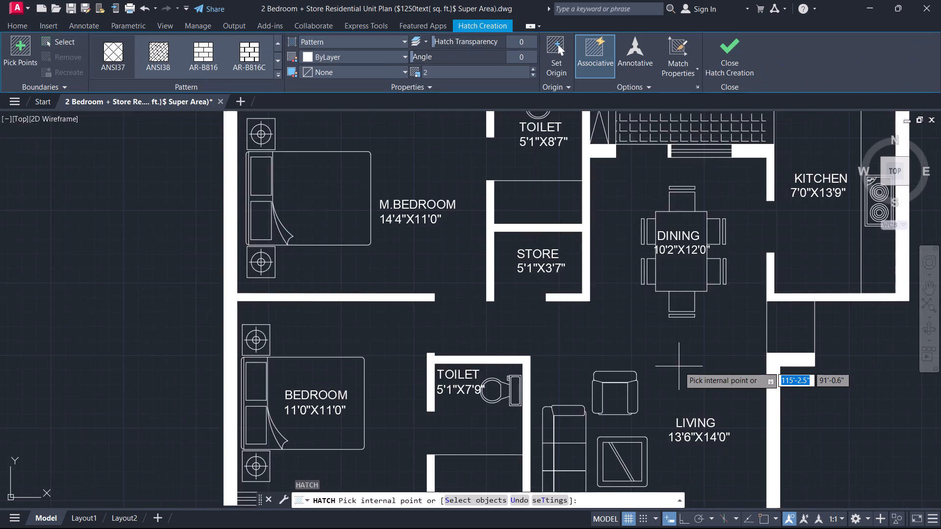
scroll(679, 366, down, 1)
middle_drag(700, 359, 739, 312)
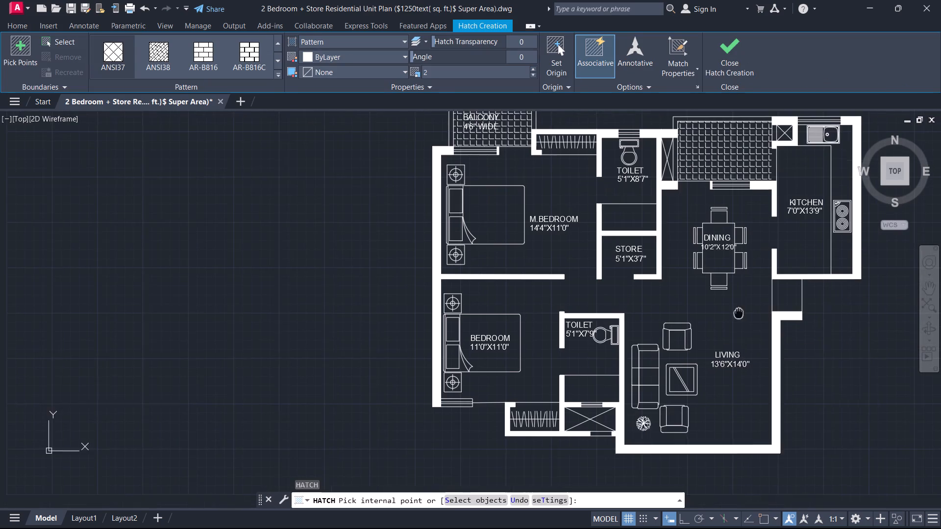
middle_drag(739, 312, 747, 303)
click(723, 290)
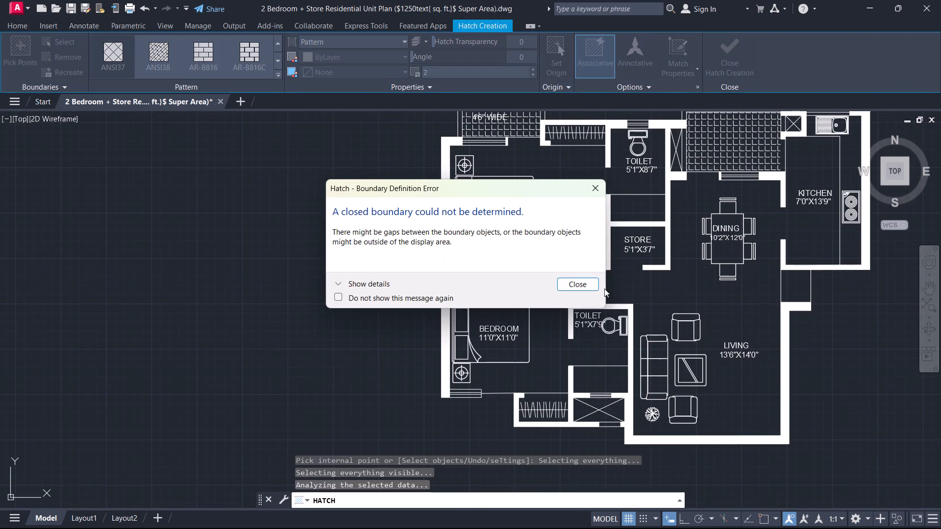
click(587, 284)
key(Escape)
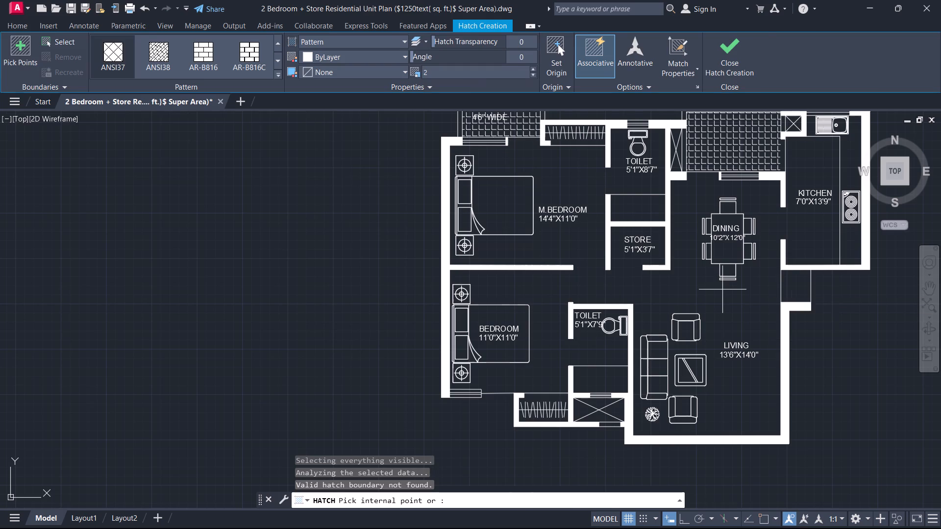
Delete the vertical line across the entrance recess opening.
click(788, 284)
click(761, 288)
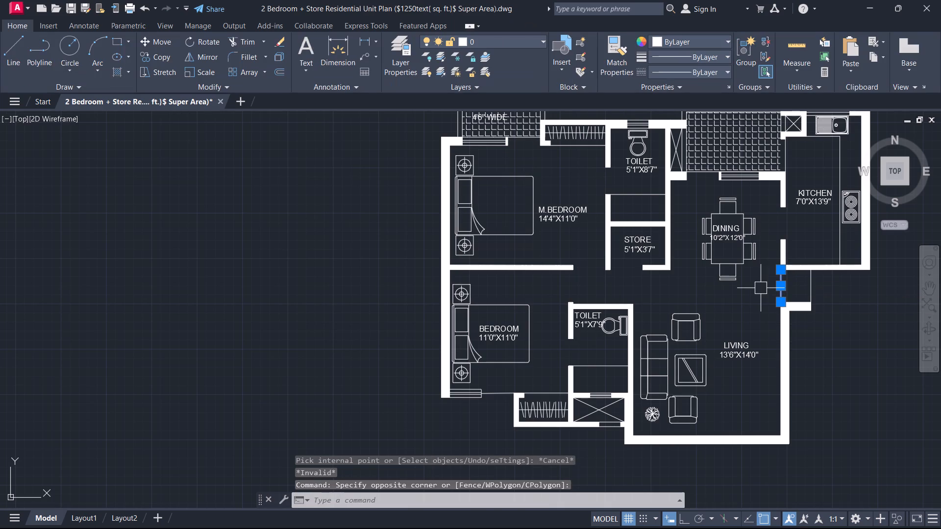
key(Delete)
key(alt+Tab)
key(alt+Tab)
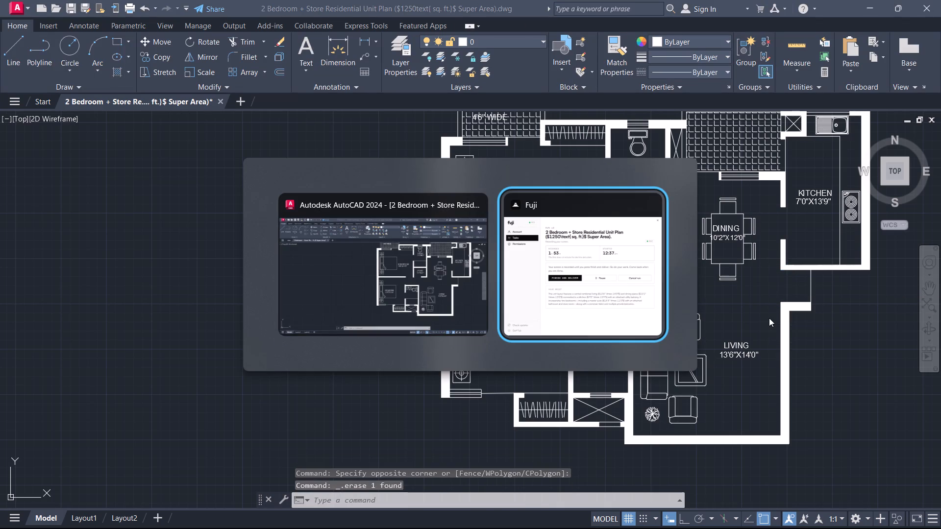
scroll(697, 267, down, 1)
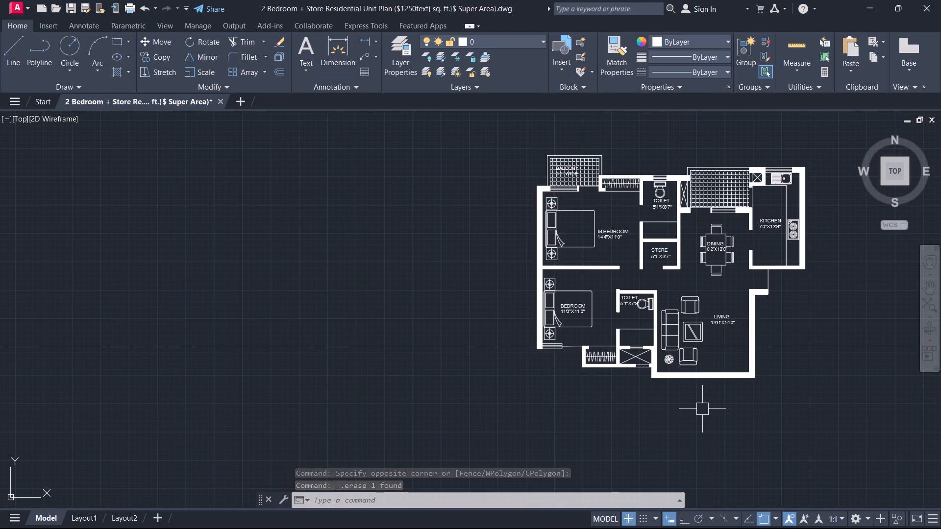
Outline an area outside the lower bedroom window: 4' down from the outer wall corner, about 6'-8" across, and up to the wardrobe wall's outer corner.
scroll(643, 418, up, 1)
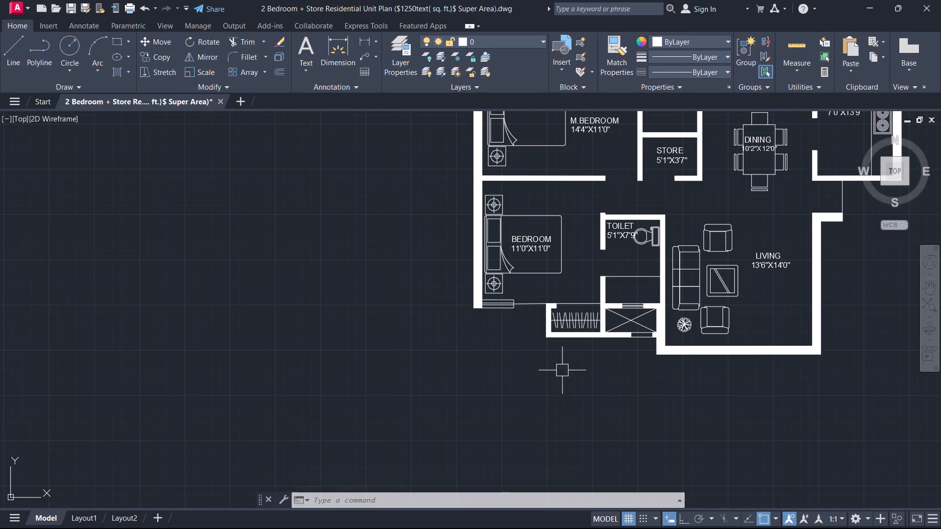
scroll(561, 369, up, 1)
key(l)
key(space)
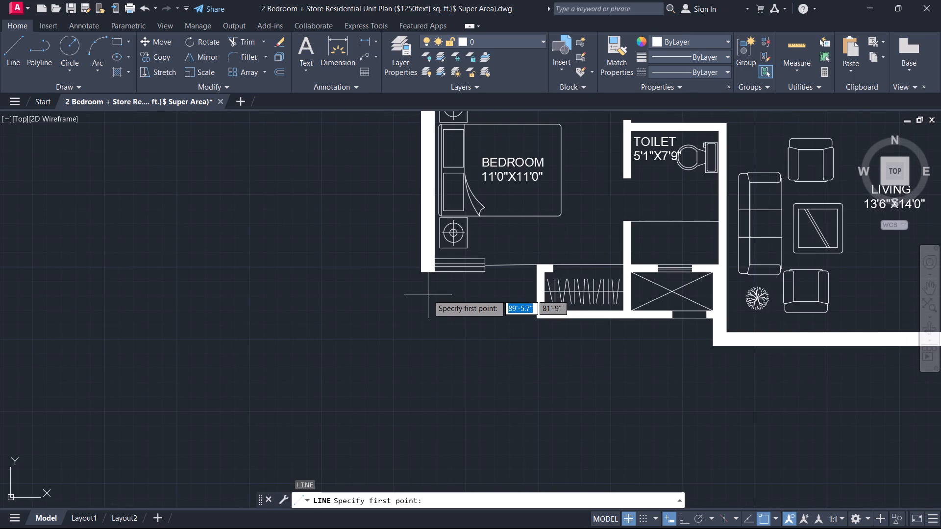
scroll(428, 294, up, 2)
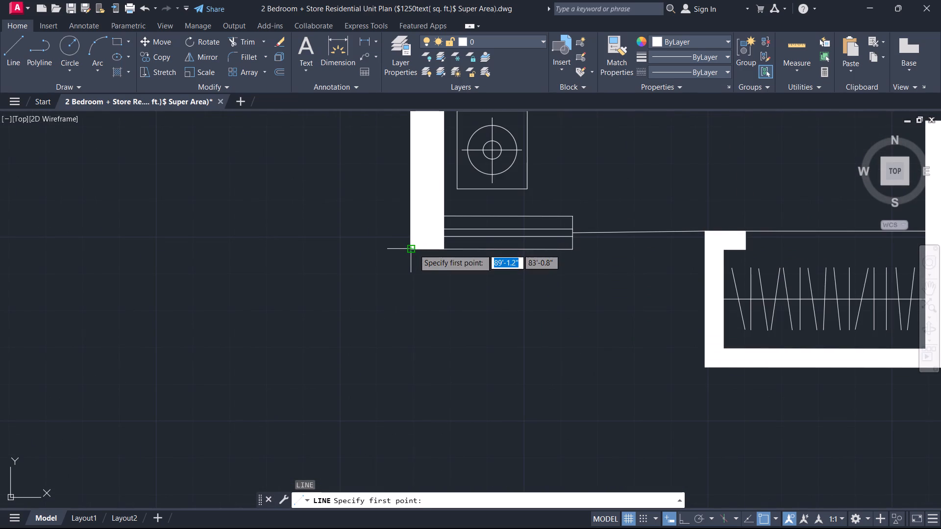
click(414, 249)
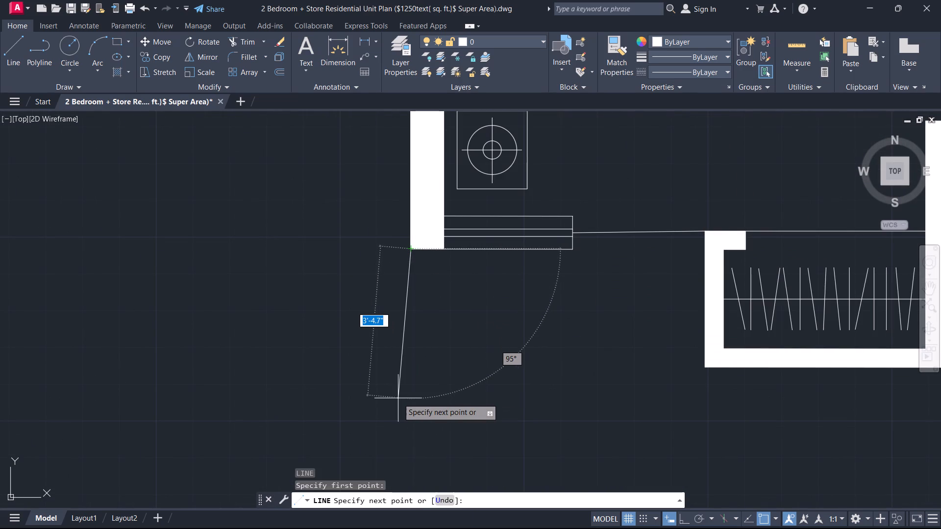
key(F8)
text(4')
key(Return)
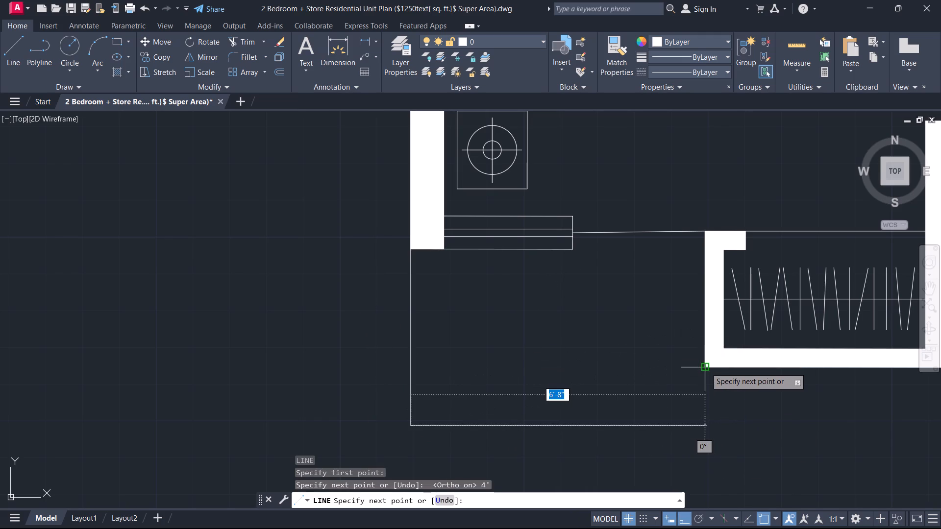
click(708, 428)
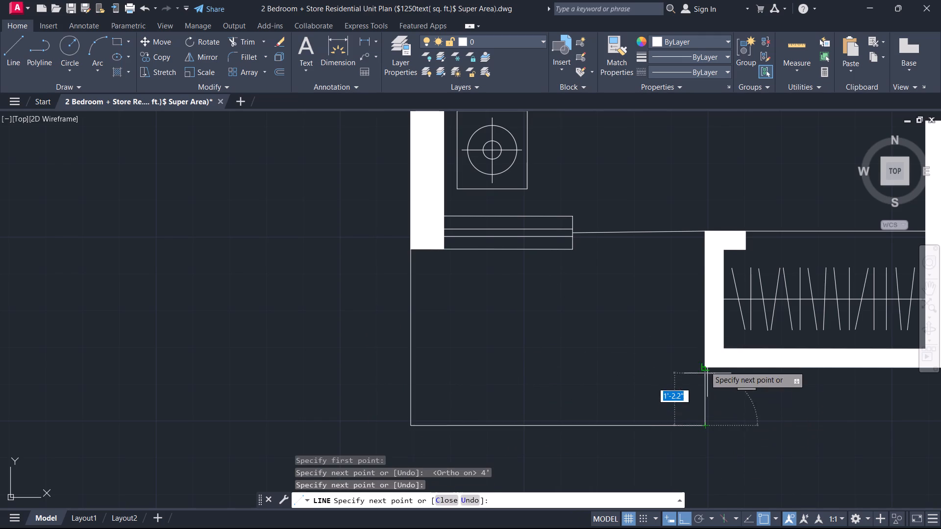
click(705, 366)
key(Escape)
Offset the new outline's lines by 5: the short side and bottom line outward, and the 4' side inward.
text(O 5)
key(Return)
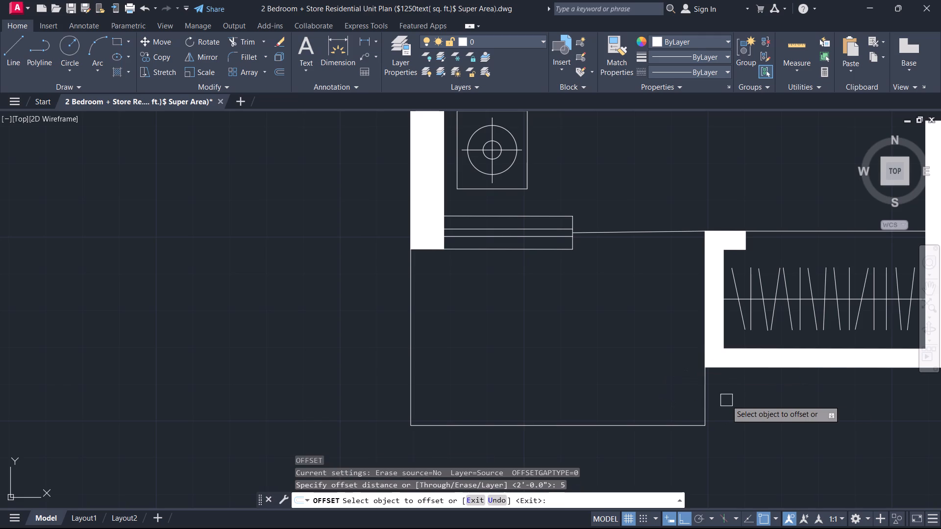
click(699, 391)
drag(730, 403, 725, 403)
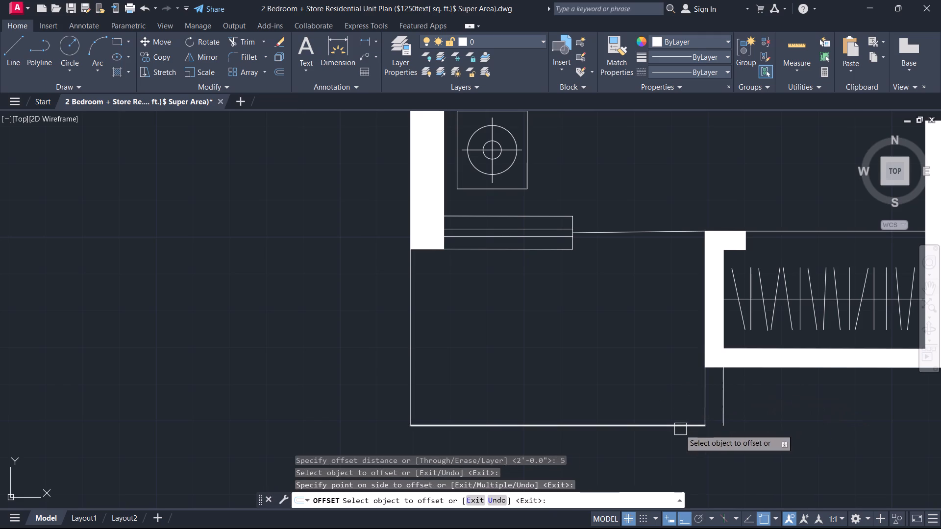
click(679, 429)
drag(648, 474, 642, 472)
click(414, 330)
click(459, 328)
key(Escape)
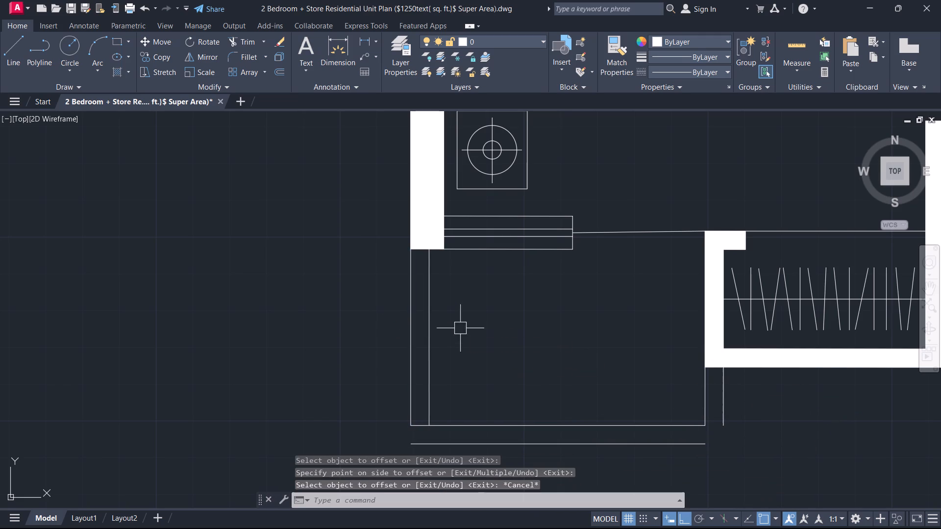
Fillet the double outline outside the lower bedroom window with zero radius, joining both far-side bottom corners and the wardrobe-side outer corner.
key(f)
key(space)
click(413, 349)
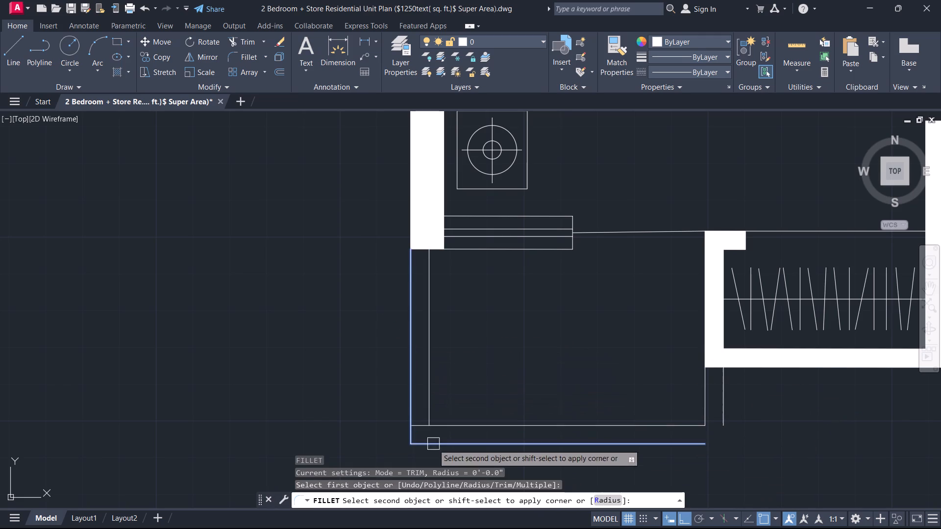
click(433, 449)
key(space)
click(432, 402)
click(455, 425)
key(space)
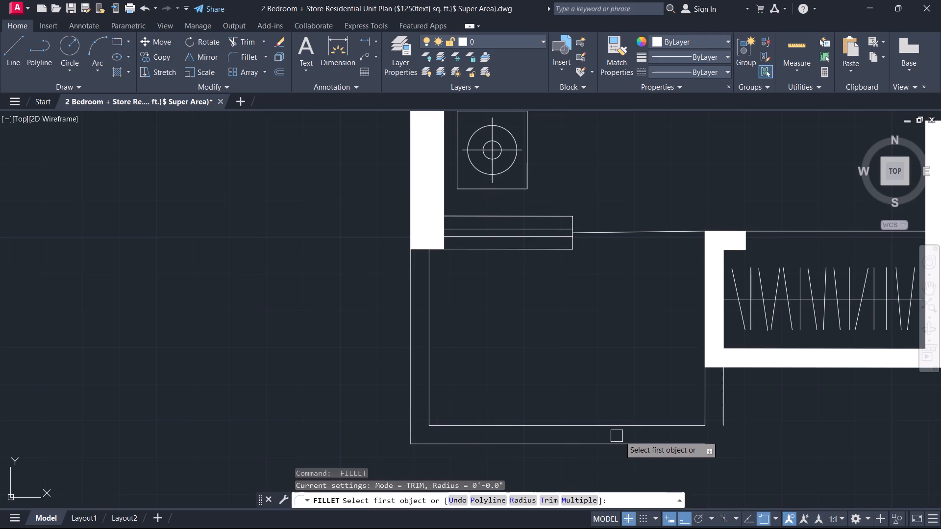
click(637, 451)
click(649, 445)
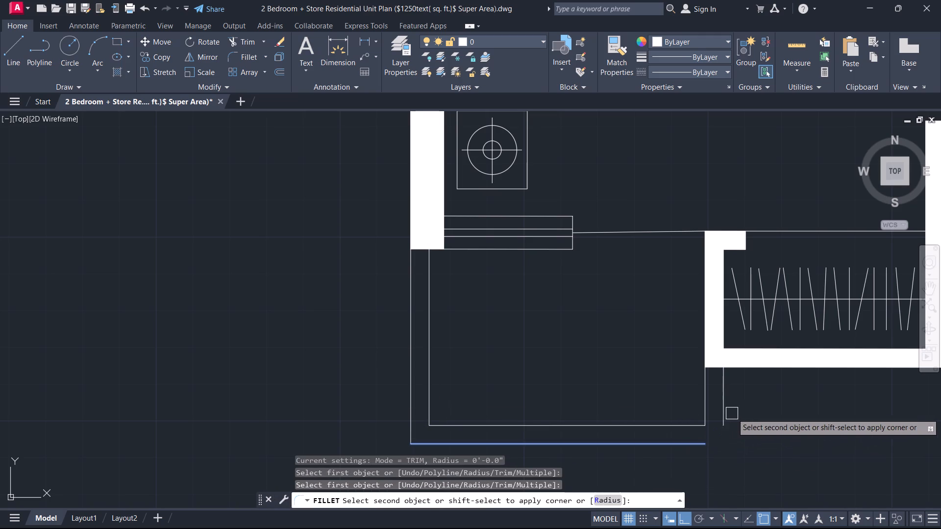
click(726, 413)
key(Escape)
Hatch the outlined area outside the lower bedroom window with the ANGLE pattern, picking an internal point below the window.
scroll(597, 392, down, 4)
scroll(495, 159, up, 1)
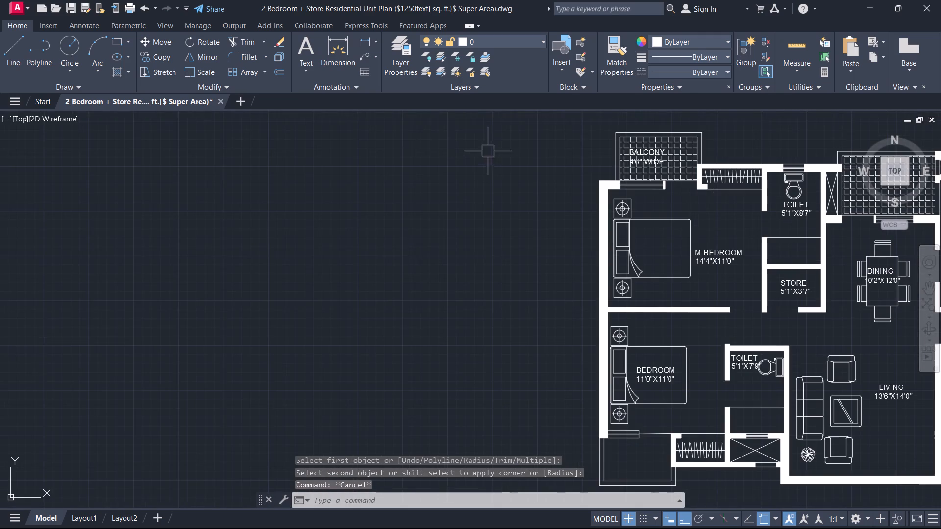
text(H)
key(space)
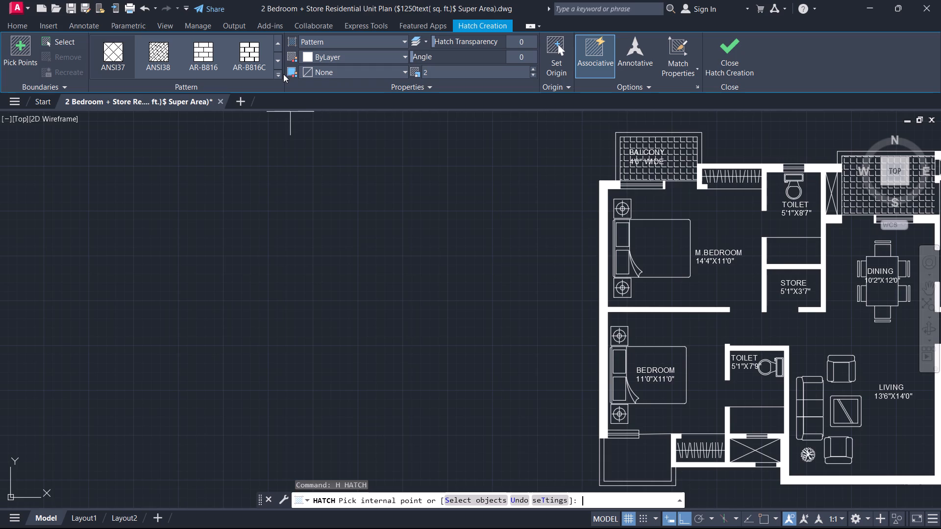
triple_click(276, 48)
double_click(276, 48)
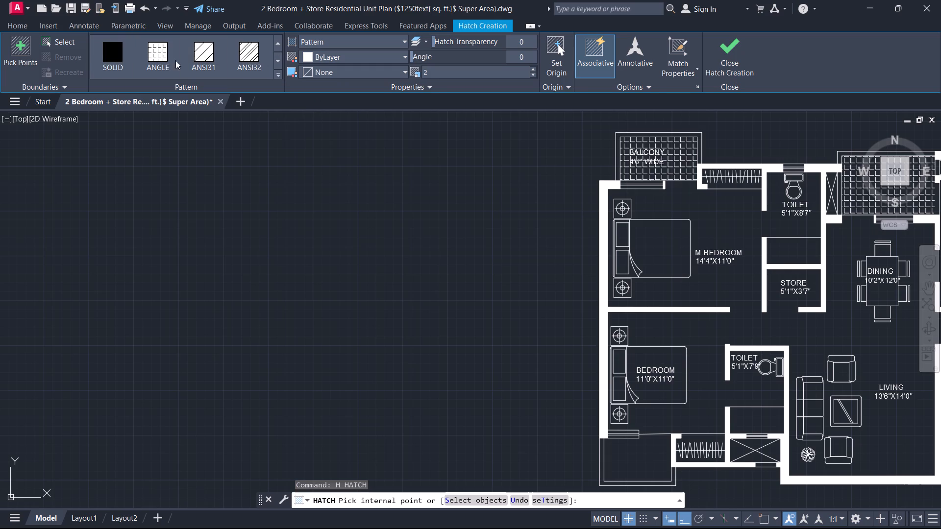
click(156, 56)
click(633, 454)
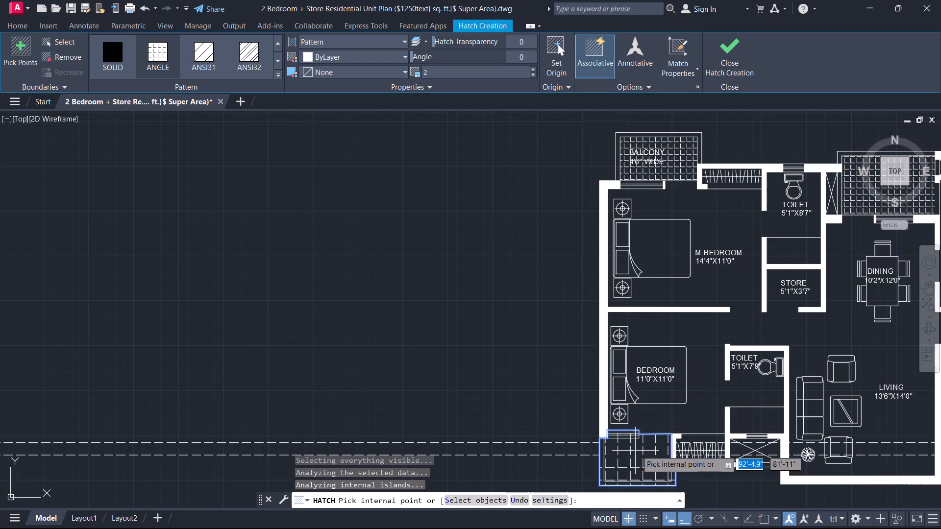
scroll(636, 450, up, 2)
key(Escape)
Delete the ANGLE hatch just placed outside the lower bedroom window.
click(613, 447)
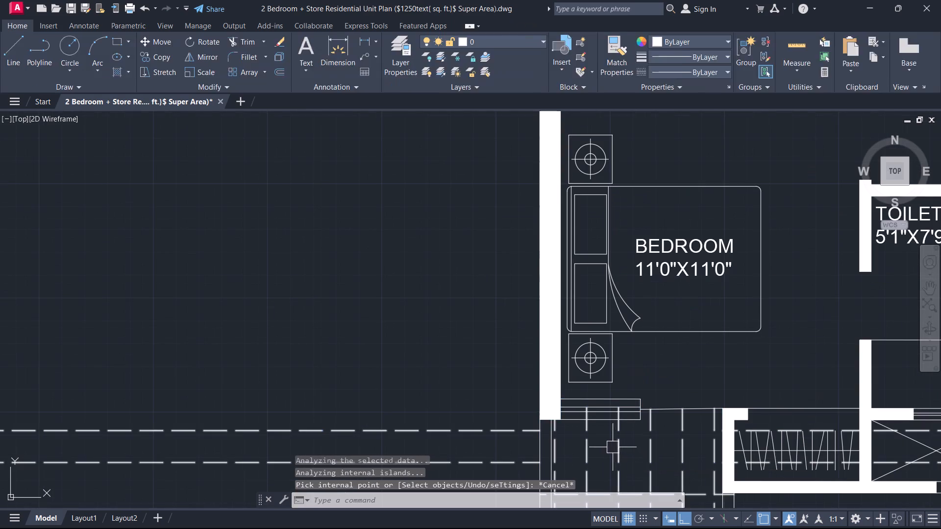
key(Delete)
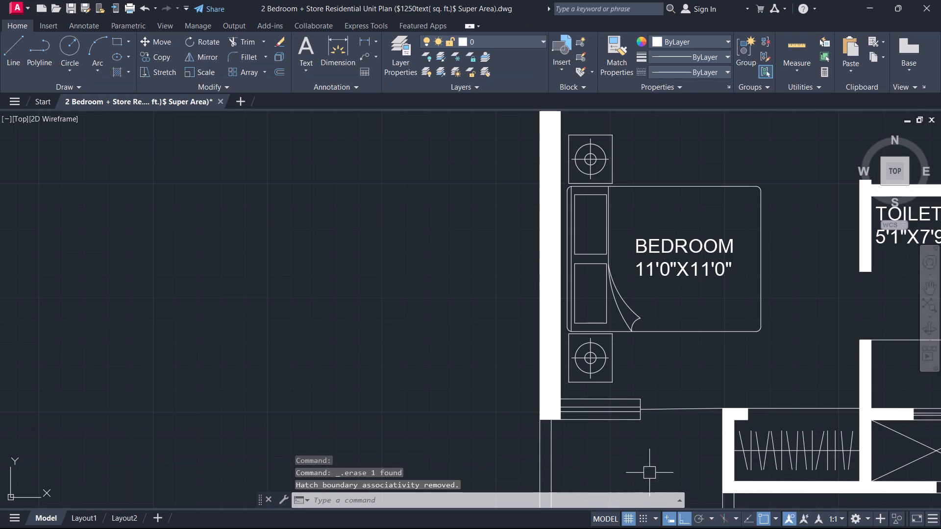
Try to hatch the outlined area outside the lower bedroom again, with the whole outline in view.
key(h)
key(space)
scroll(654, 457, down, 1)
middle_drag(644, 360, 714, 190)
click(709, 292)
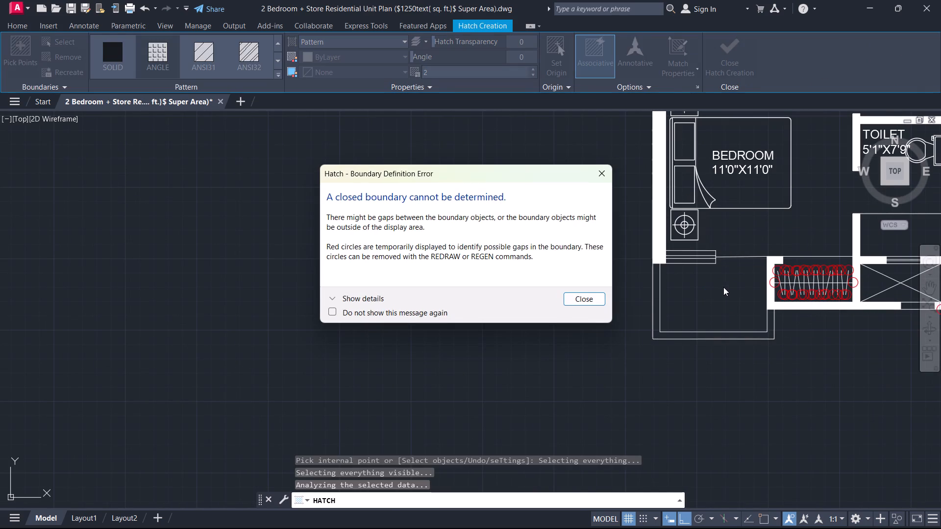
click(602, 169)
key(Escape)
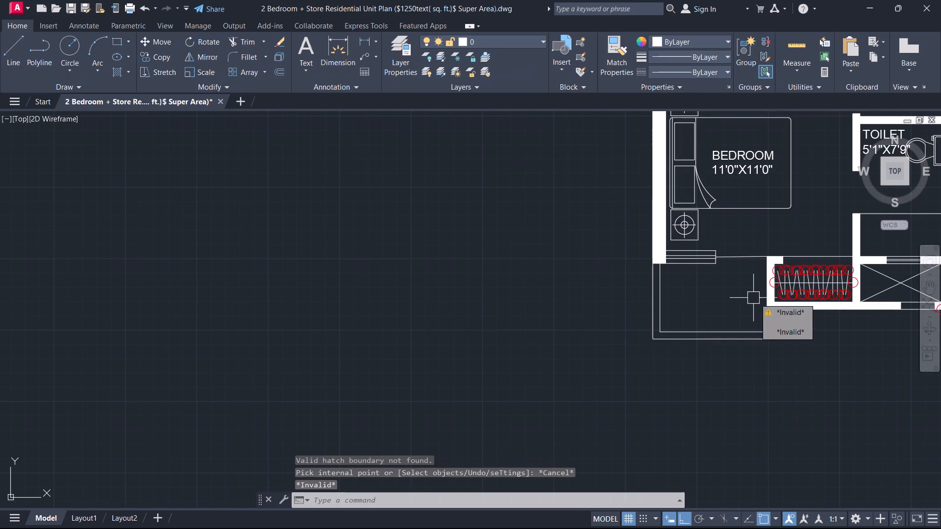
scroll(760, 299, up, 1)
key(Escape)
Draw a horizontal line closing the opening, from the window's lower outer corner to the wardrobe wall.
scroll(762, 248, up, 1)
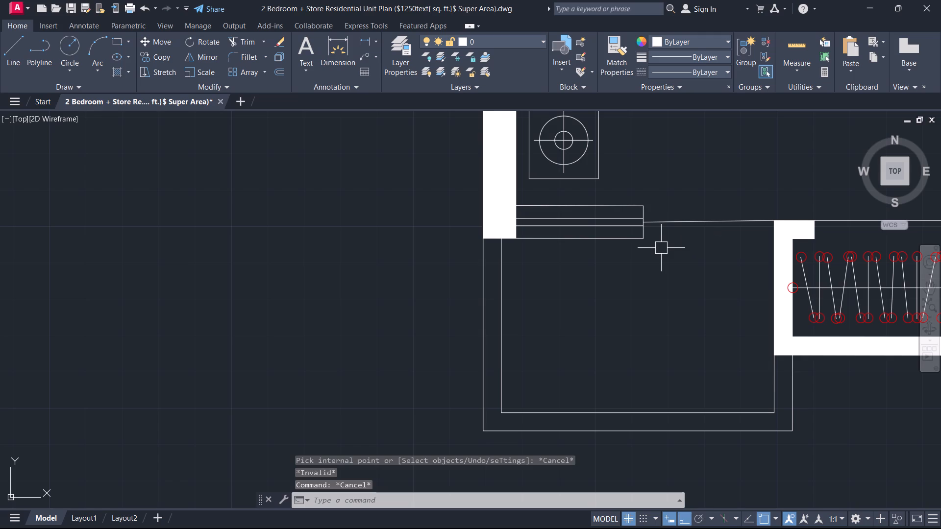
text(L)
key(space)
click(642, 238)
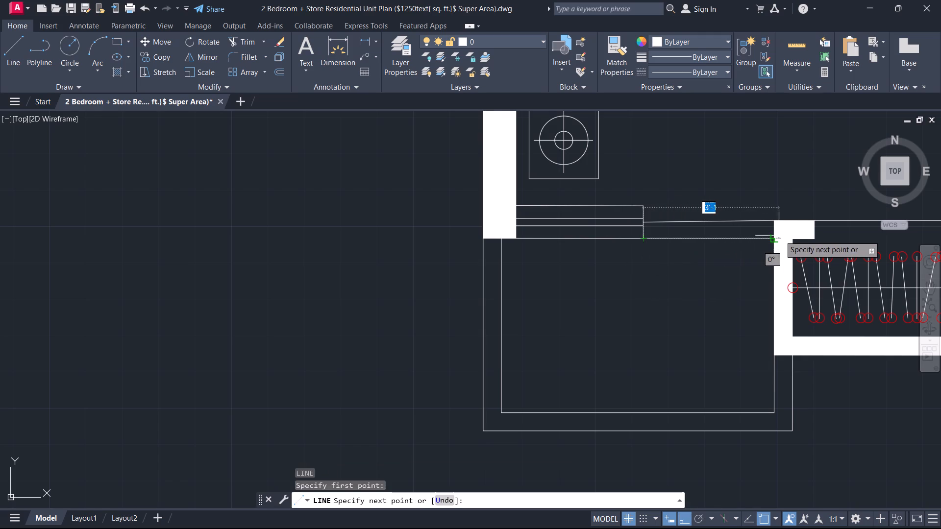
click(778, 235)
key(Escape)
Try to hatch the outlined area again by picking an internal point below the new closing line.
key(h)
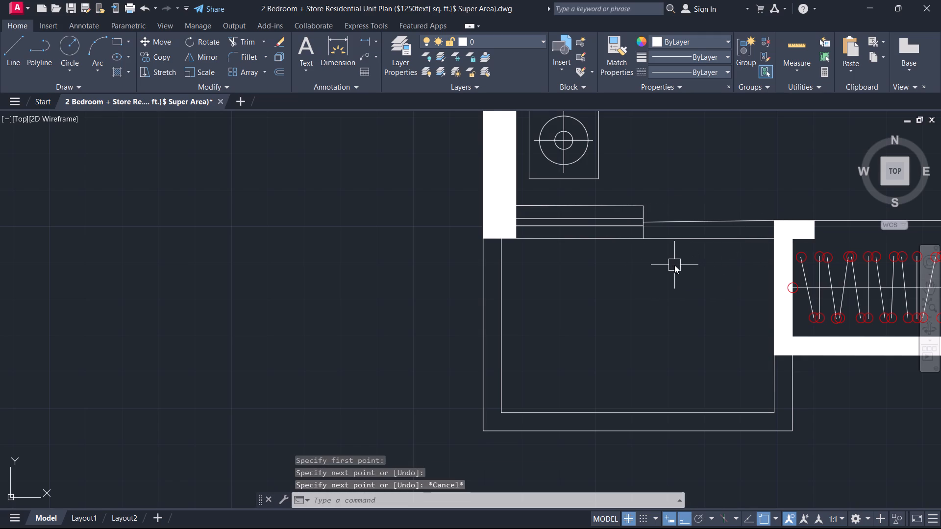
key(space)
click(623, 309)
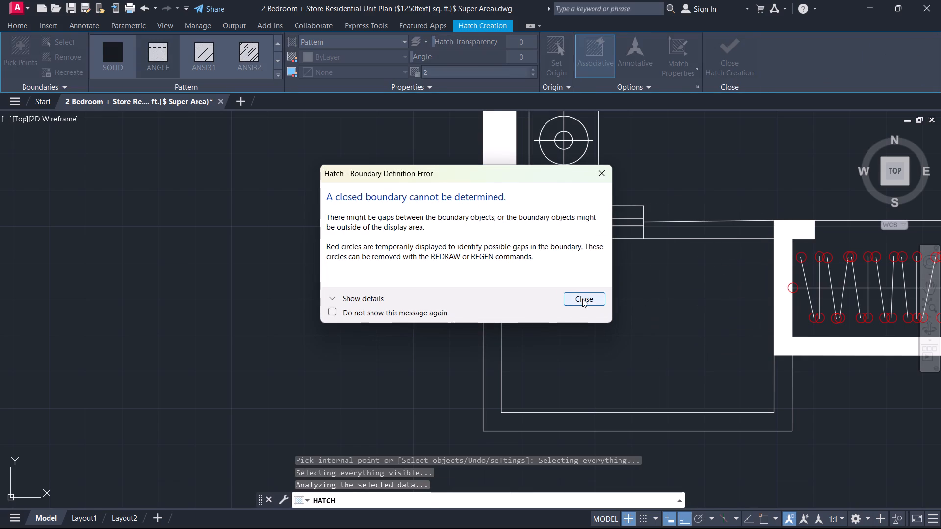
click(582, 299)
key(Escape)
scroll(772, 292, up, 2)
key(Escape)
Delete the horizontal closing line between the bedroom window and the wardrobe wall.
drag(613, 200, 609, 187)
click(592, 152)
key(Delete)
Copy the master bedroom balcony's hatch straight down onto the outlined area outside the lower bedroom window.
scroll(590, 151, down, 5)
middle_drag(619, 189, 639, 254)
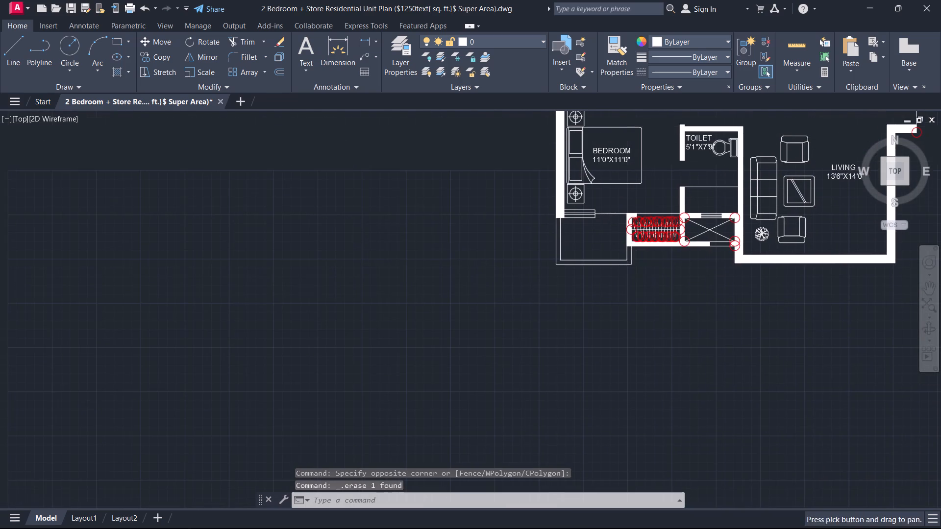
middle_drag(634, 219, 648, 373)
scroll(648, 159, up, 1)
middle_drag(638, 199, 627, 278)
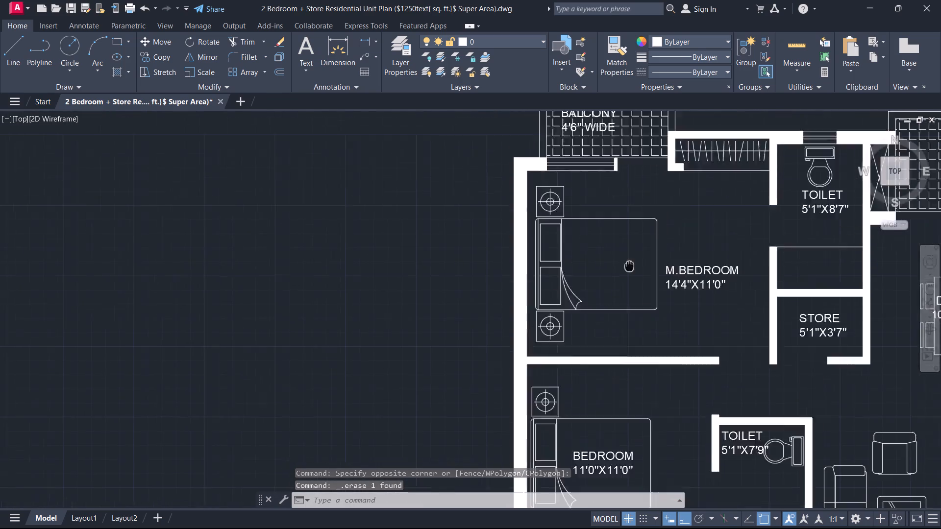
middle_drag(627, 278, 627, 398)
scroll(614, 289, up, 2)
click(645, 243)
key(c)
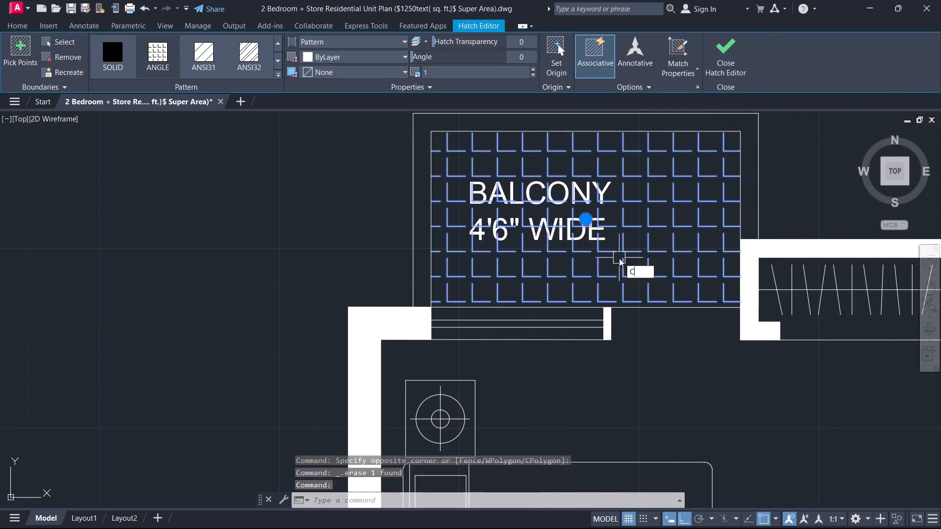
text(O)
key(space)
click(619, 258)
scroll(605, 312, down, 2)
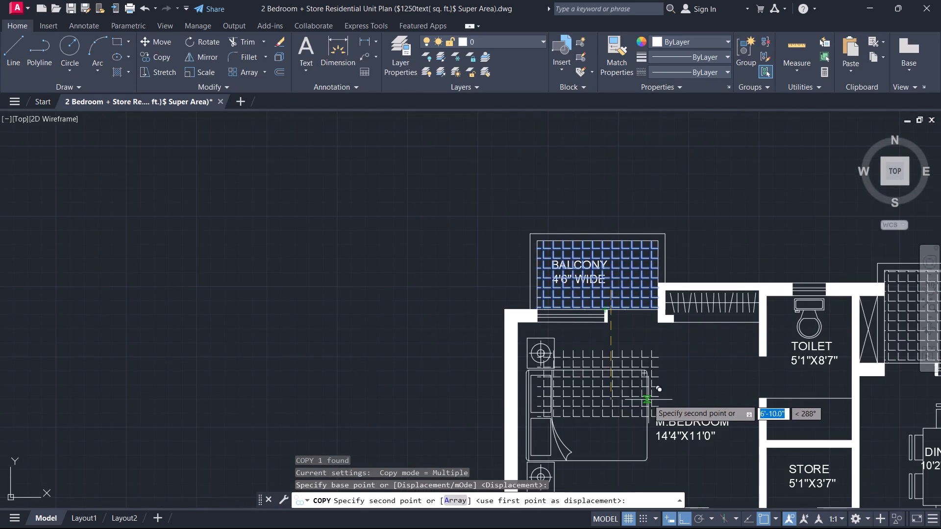
middle_drag(644, 392, 649, 330)
middle_drag(651, 396, 694, 169)
scroll(656, 442, up, 1)
middle_drag(652, 442, 733, 227)
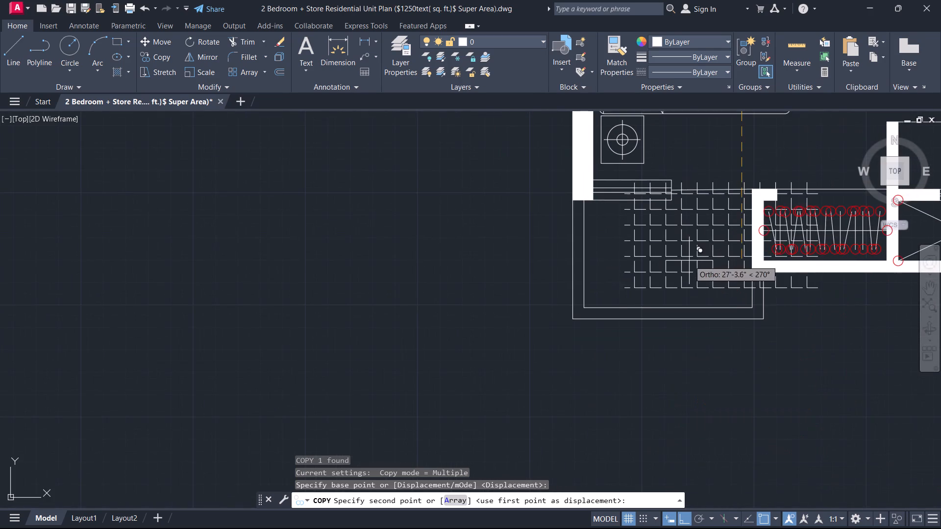
click(674, 270)
key(Escape)
Move the copied hatch horizontally away from the wardrobe until its edge meets the outline's inner vertical line.
click(724, 261)
click(726, 245)
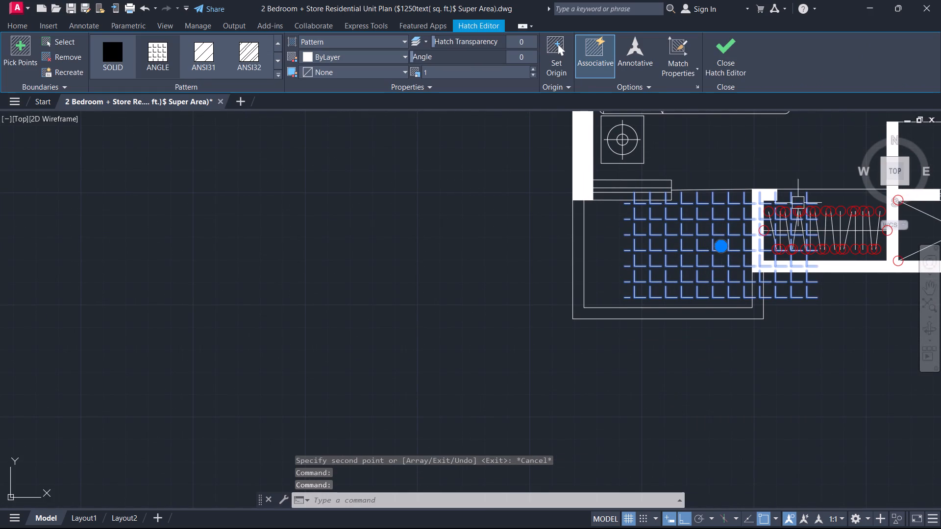
double_click(738, 222)
key(Escape)
click(710, 245)
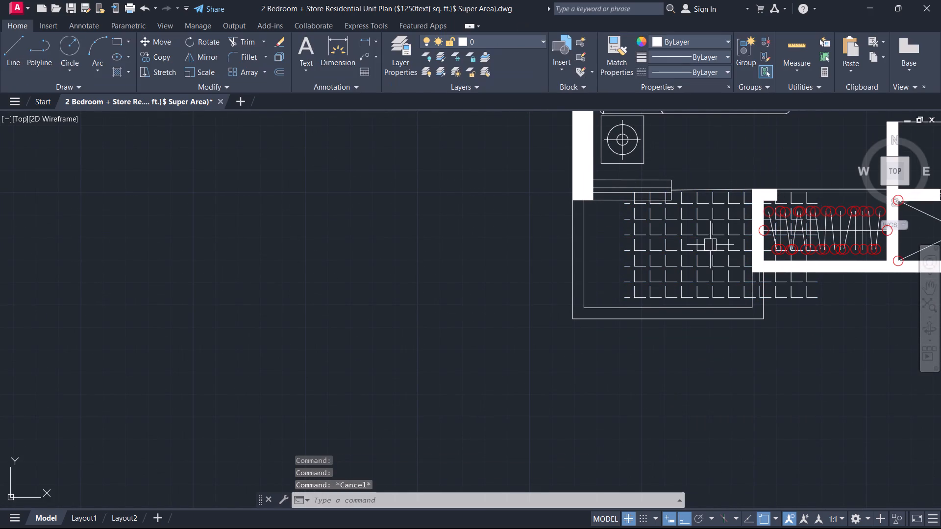
click(726, 244)
click(718, 244)
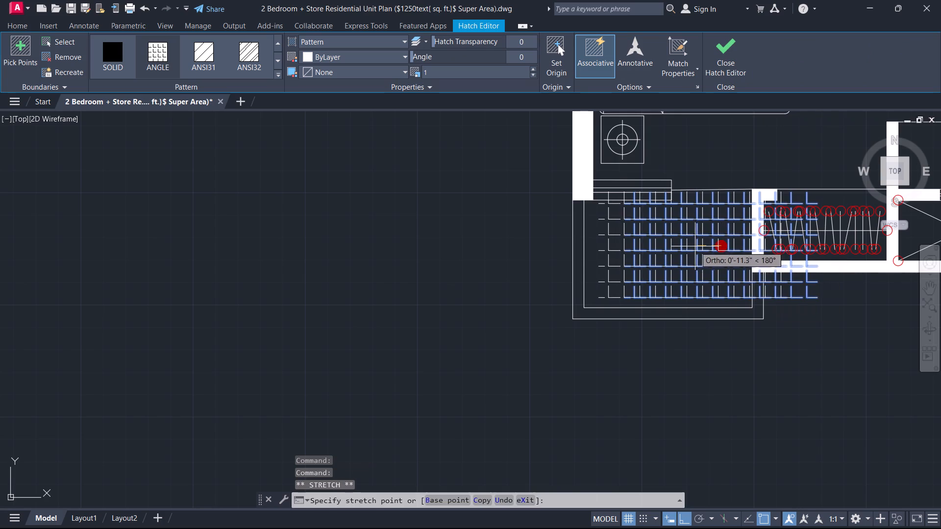
click(681, 246)
key(Escape)
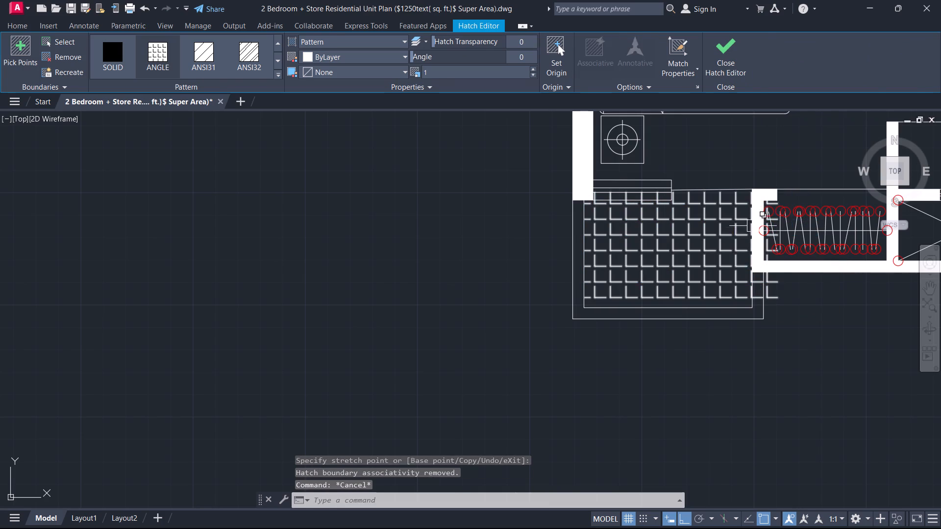
Stretch the copied hatch's wardrobe-side corners to the wardrobe wall's outer face and the outline's inner bottom corner, with ortho off for the latter.
click(718, 243)
click(779, 195)
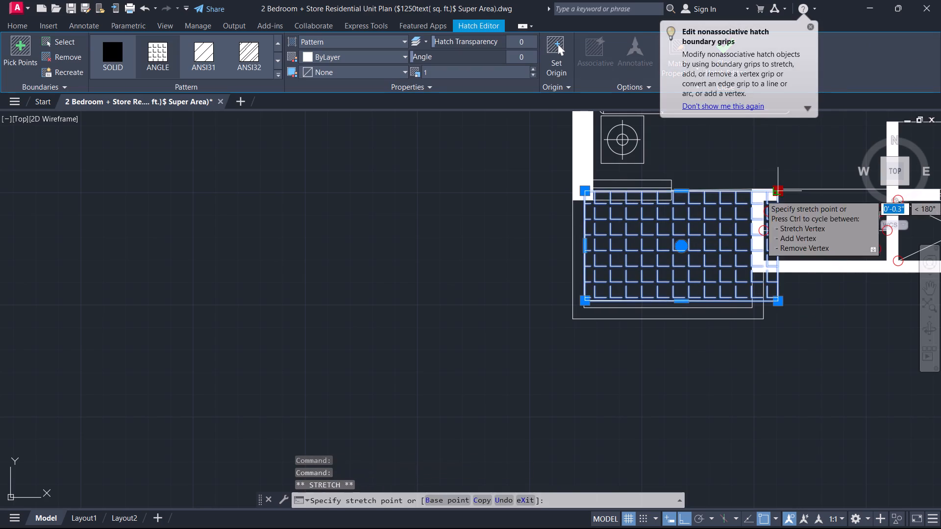
scroll(770, 202, up, 4)
click(668, 203)
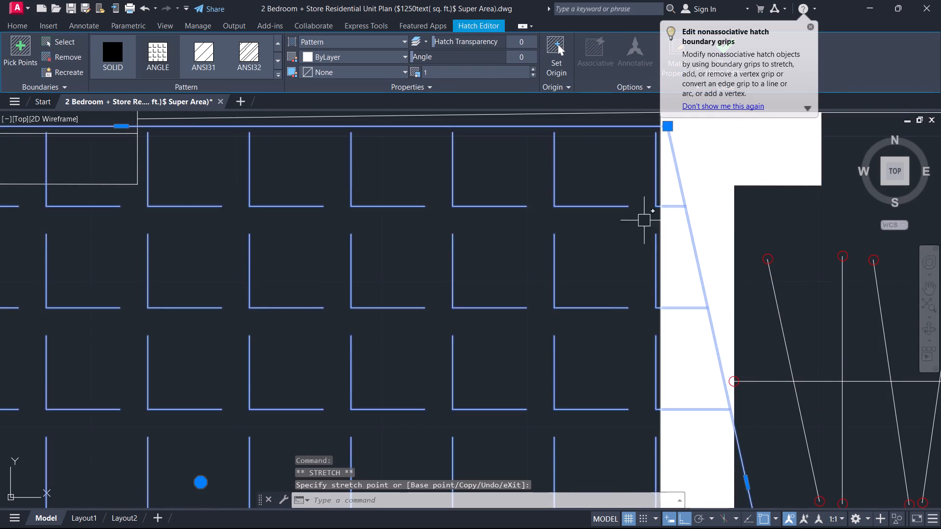
scroll(624, 233, down, 4)
middle_drag(607, 242, 677, 200)
scroll(701, 248, up, 2)
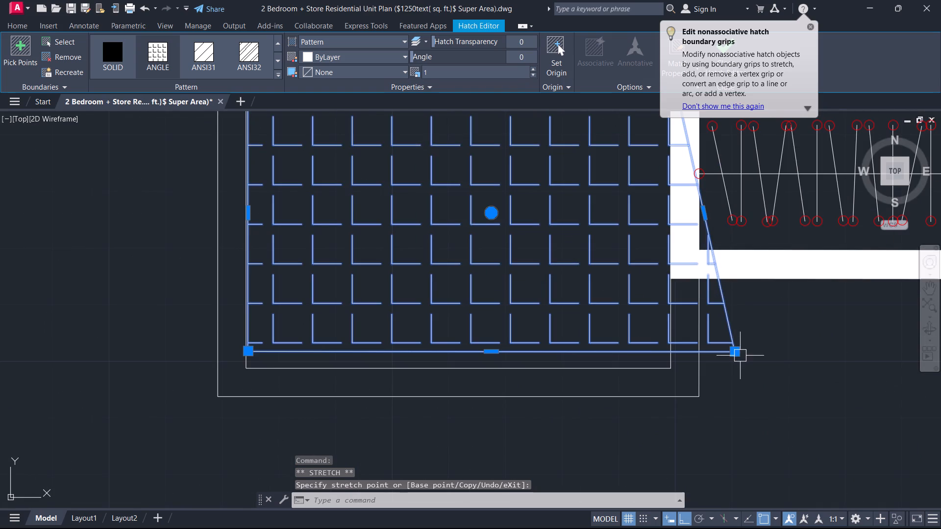
key(F8)
click(735, 354)
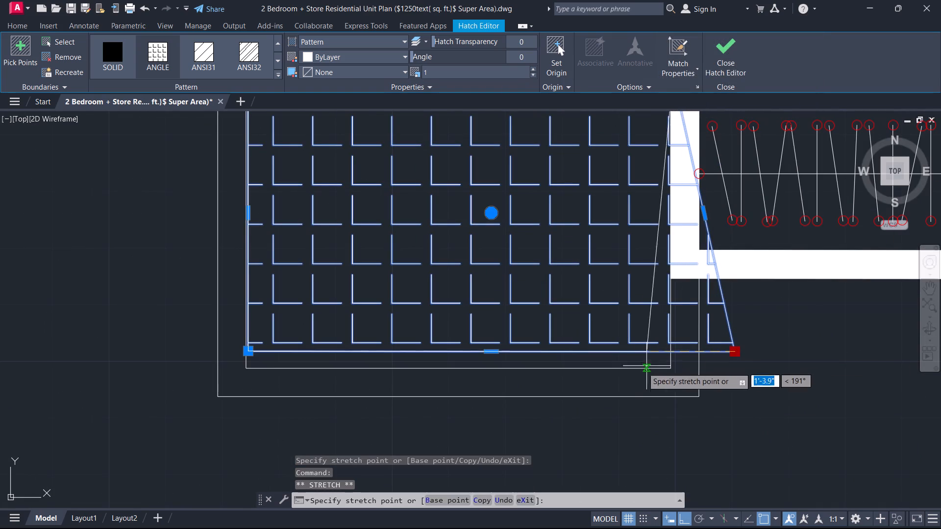
click(670, 367)
Stretch the hatch's other bottom corner to the outline's inner bottom corner on the side away from the wardrobe.
scroll(582, 370, down, 2)
scroll(559, 367, up, 2)
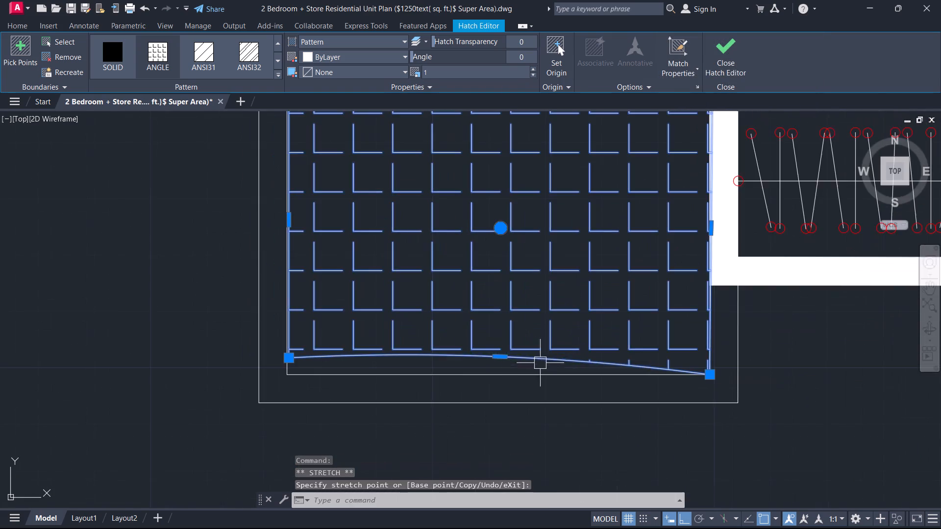
scroll(447, 347, up, 1)
middle_drag(446, 347, 681, 302)
click(423, 322)
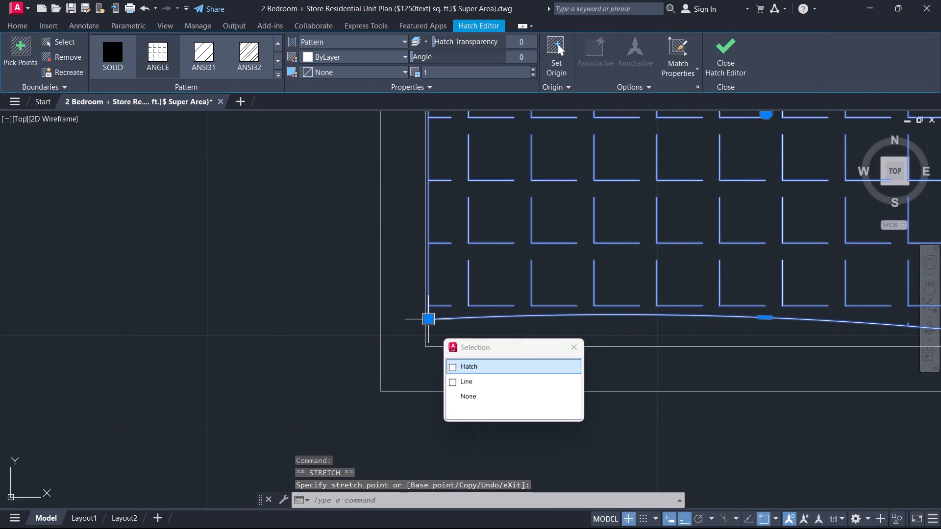
key(Escape)
key(space)
key(space)
key(space)
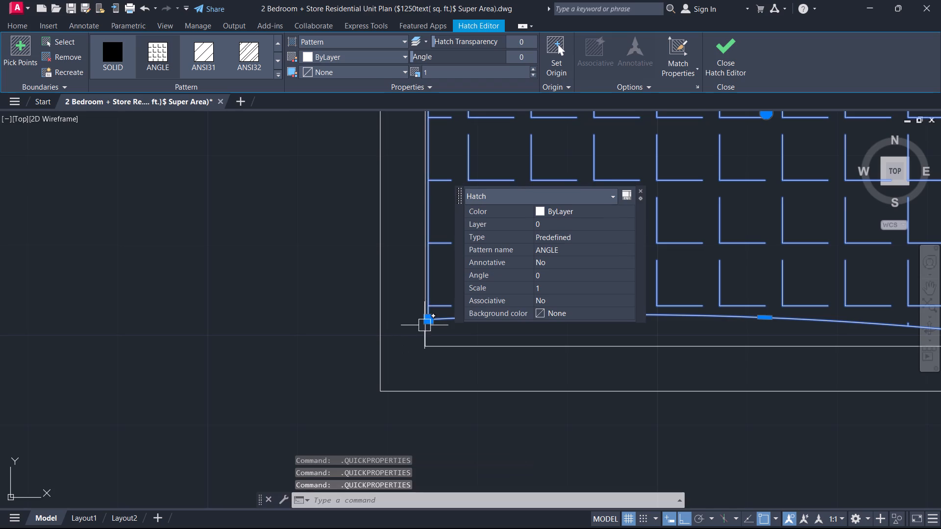
key(Escape)
click(428, 322)
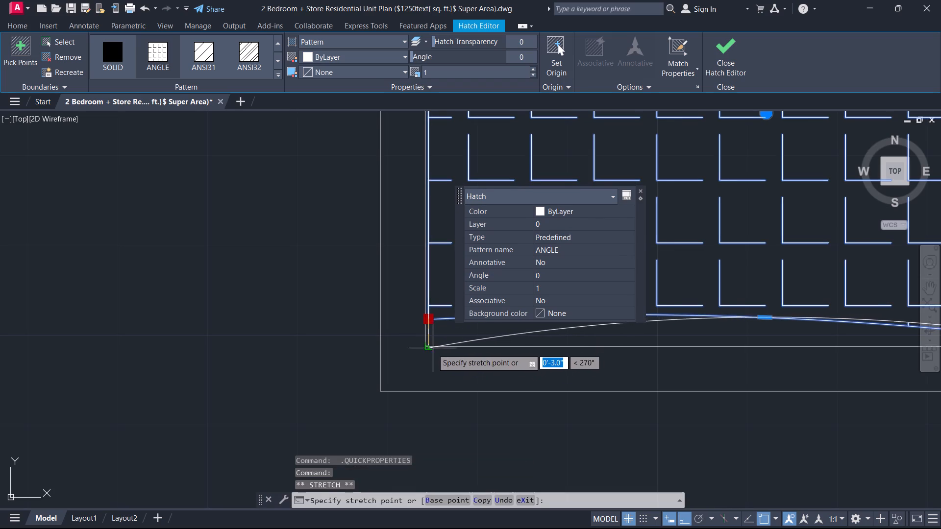
click(426, 343)
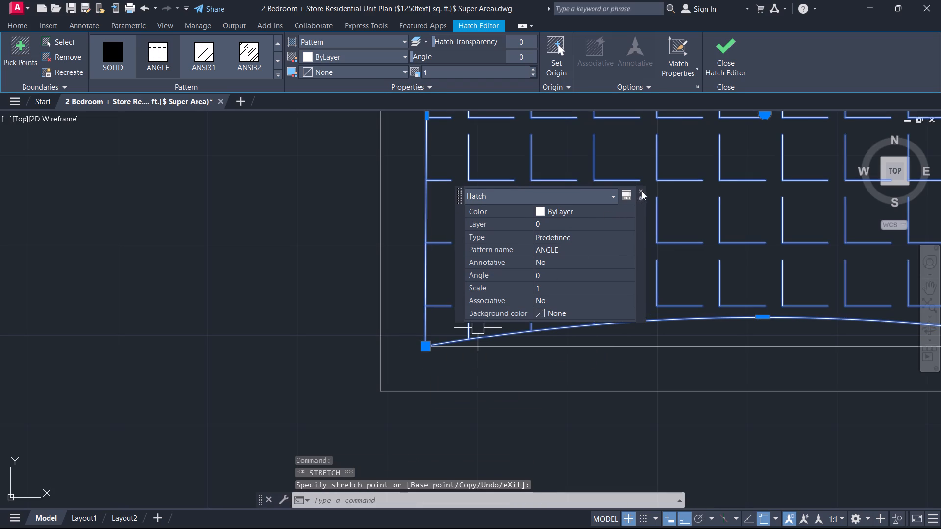
click(642, 191)
Stretch the hatch's two upper corners to the outer bedroom wall's lower face and, on the wardrobe side, straight down level with the window's outer line.
scroll(565, 249, down, 3)
scroll(620, 179, up, 2)
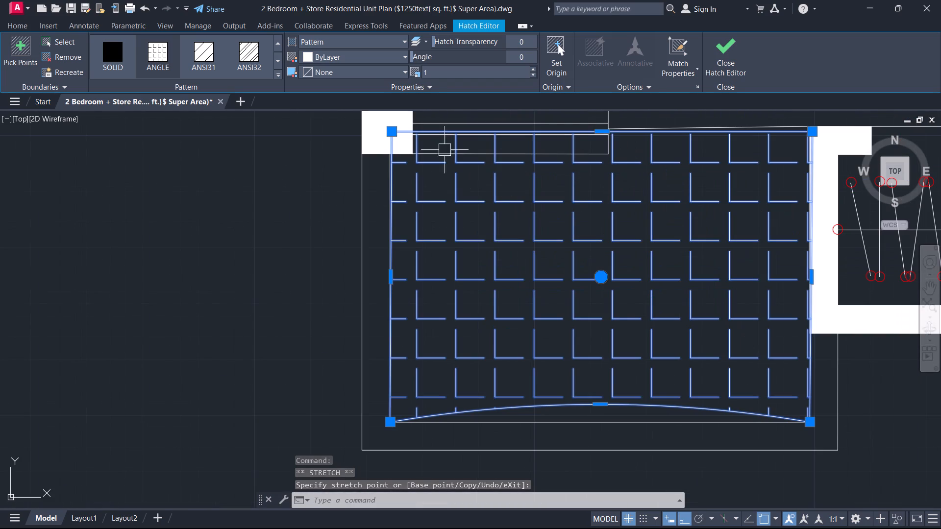
click(389, 134)
scroll(390, 152, up, 3)
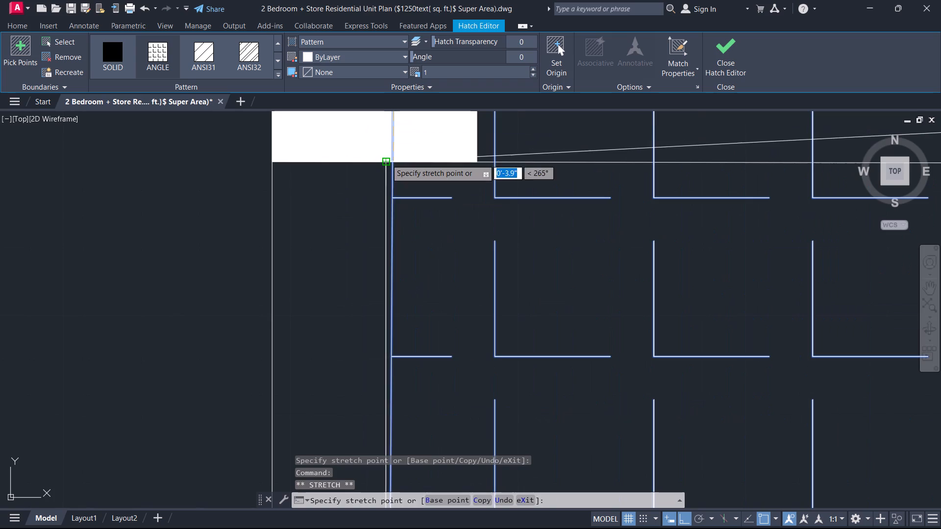
click(386, 159)
scroll(506, 178, down, 5)
scroll(670, 190, up, 4)
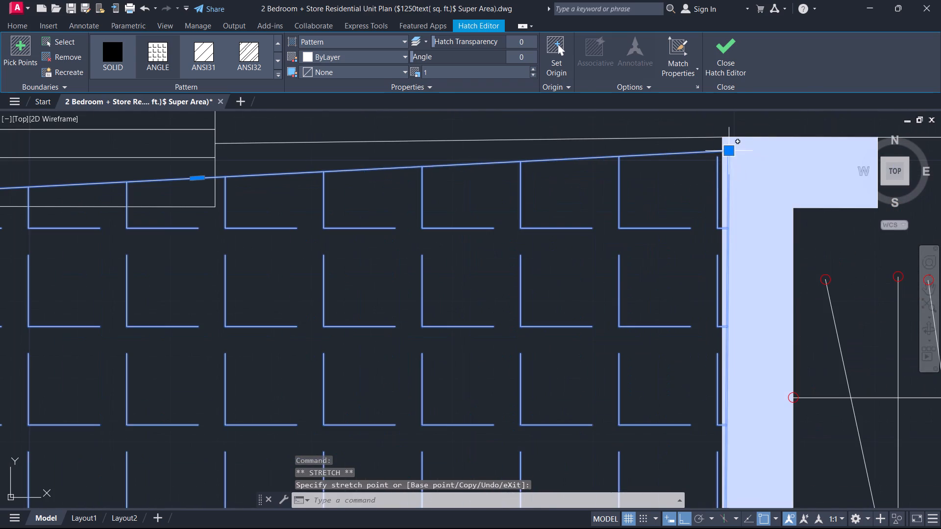
click(724, 151)
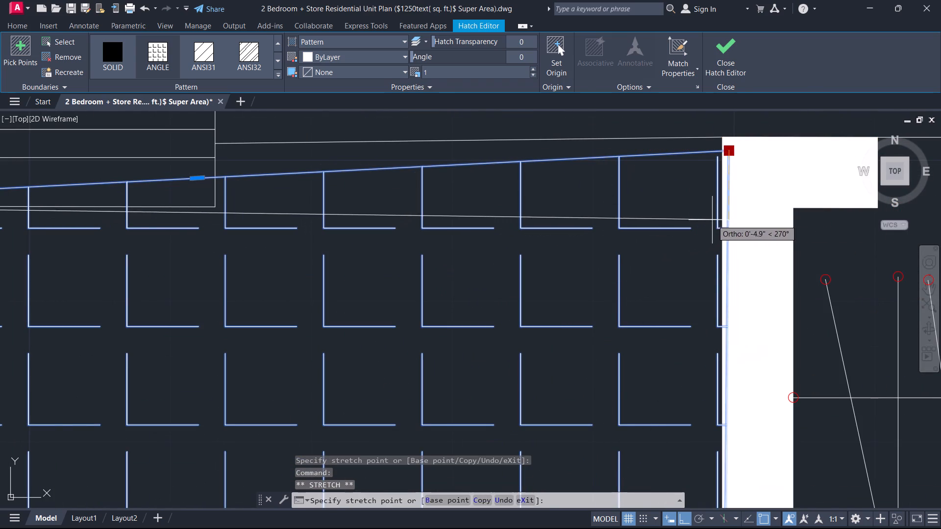
click(723, 218)
Flatten the hatch's curved bottom edge onto the outline's inner bottom line by stretching its midpoint, with object snap off for the final adjustment.
scroll(522, 215, down, 3)
middle_drag(505, 208, 663, 161)
scroll(663, 161, up, 2)
scroll(655, 252, down, 2)
middle_drag(653, 310, 714, 196)
scroll(662, 248, up, 2)
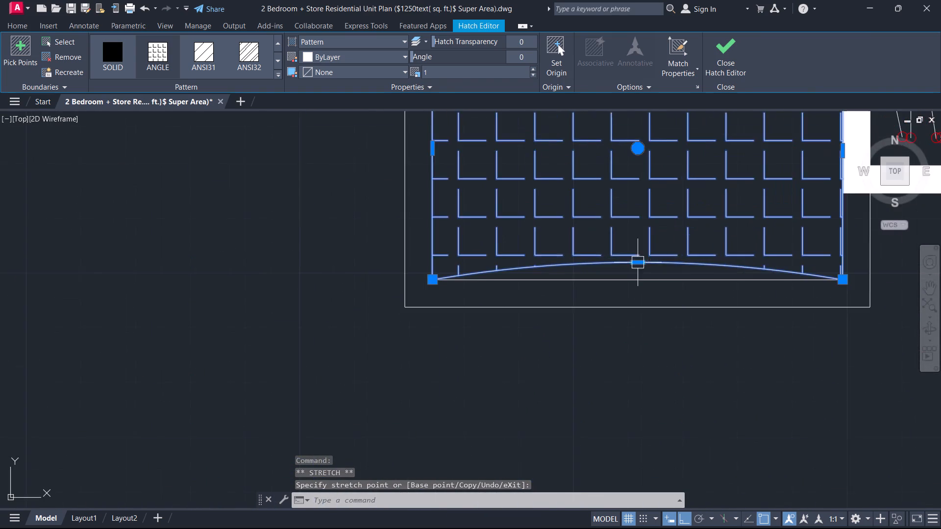
scroll(641, 263, up, 1)
click(632, 263)
click(626, 303)
scroll(627, 271, down, 3)
scroll(627, 264, up, 2)
click(630, 271)
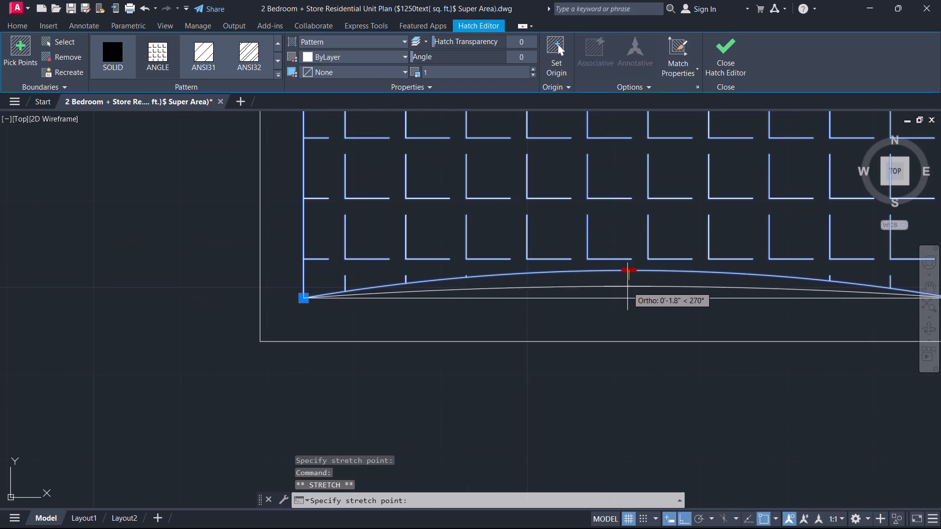
click(627, 292)
scroll(629, 286, up, 3)
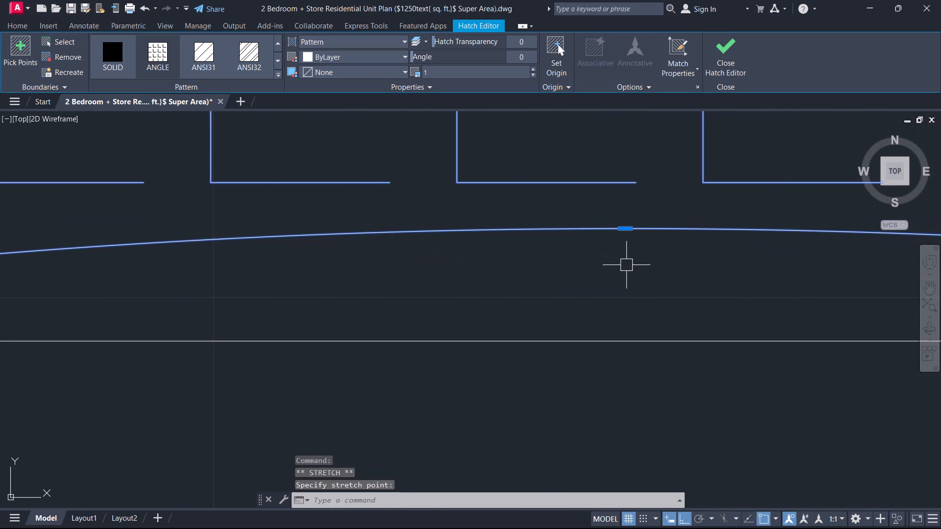
click(624, 231)
key(F3)
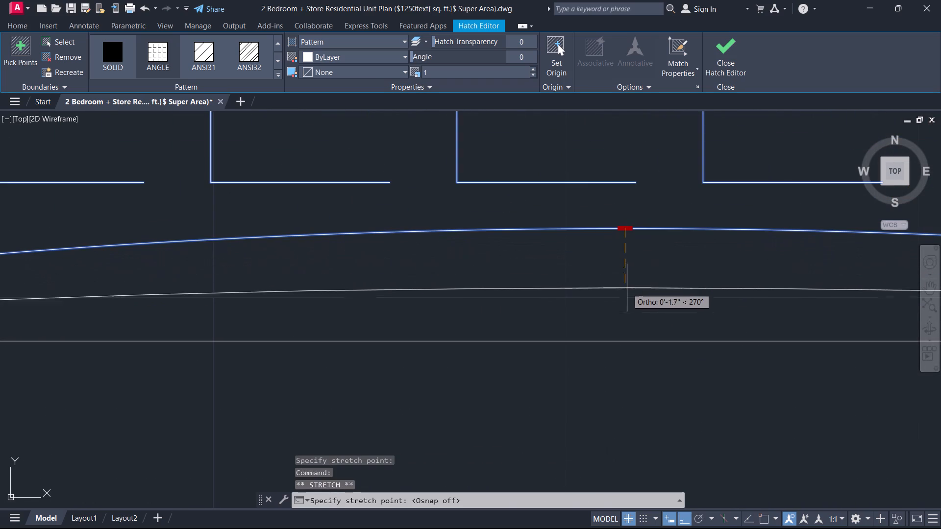
click(628, 337)
scroll(622, 305, down, 3)
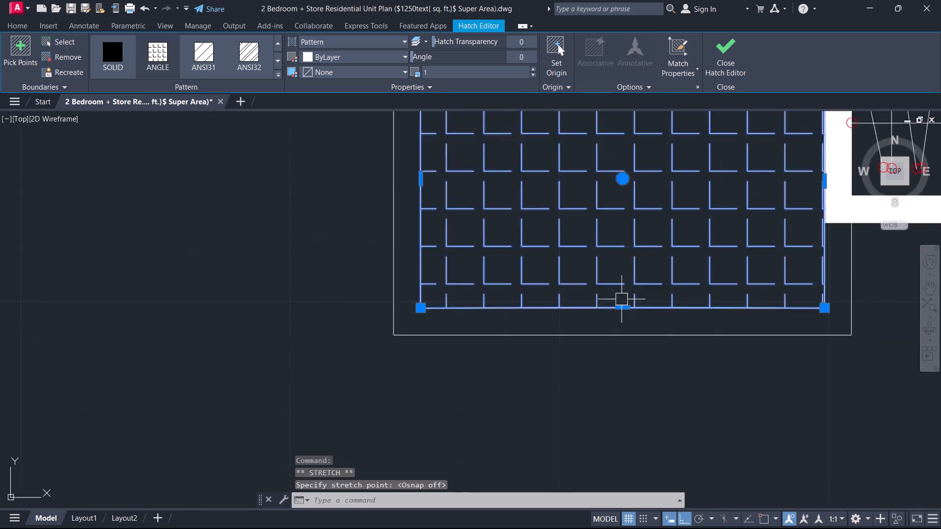
Stretch the hatch's wardrobe-side upper corner slightly upward to level its top edge with the window's outer line, then restore object snap.
scroll(621, 297, down, 2)
middle_drag(617, 254, 626, 374)
scroll(708, 303, up, 2)
scroll(802, 229, up, 1)
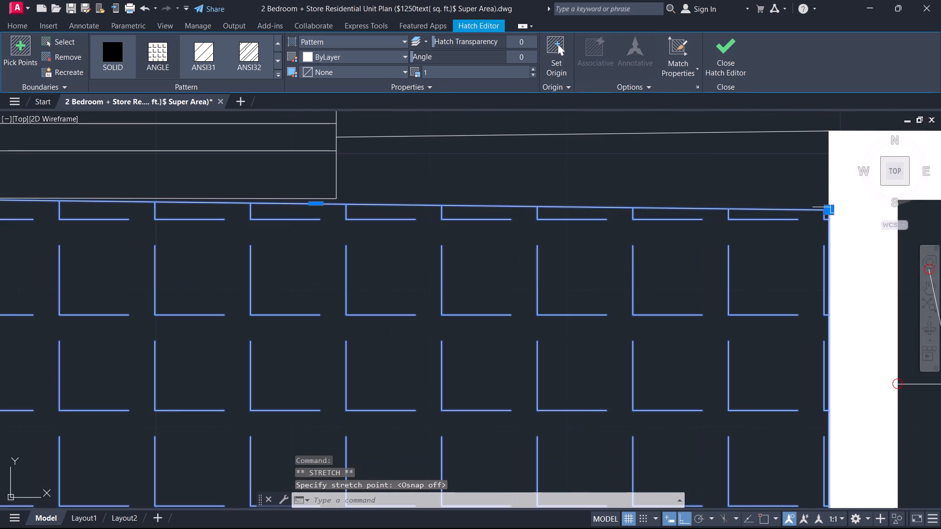
click(833, 207)
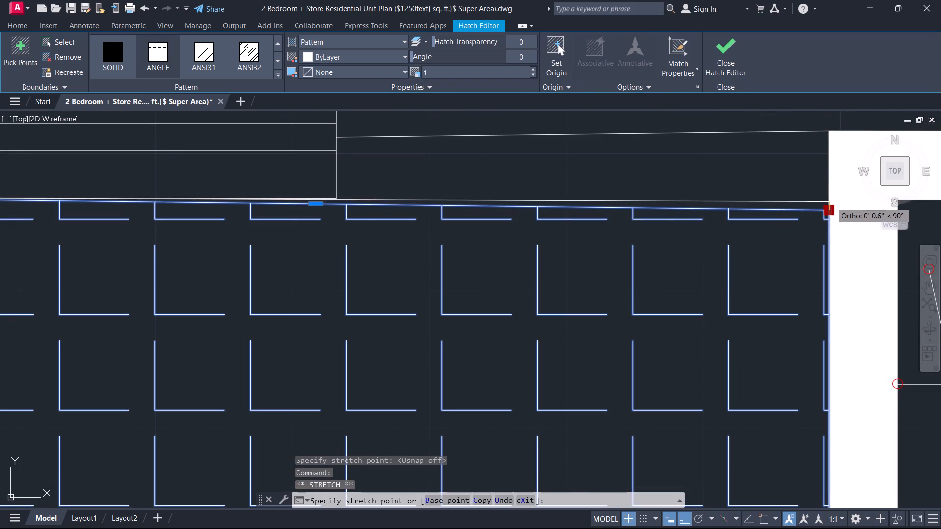
click(829, 201)
scroll(709, 221, down, 3)
key(F3)
scroll(647, 263, down, 1)
key(Escape)
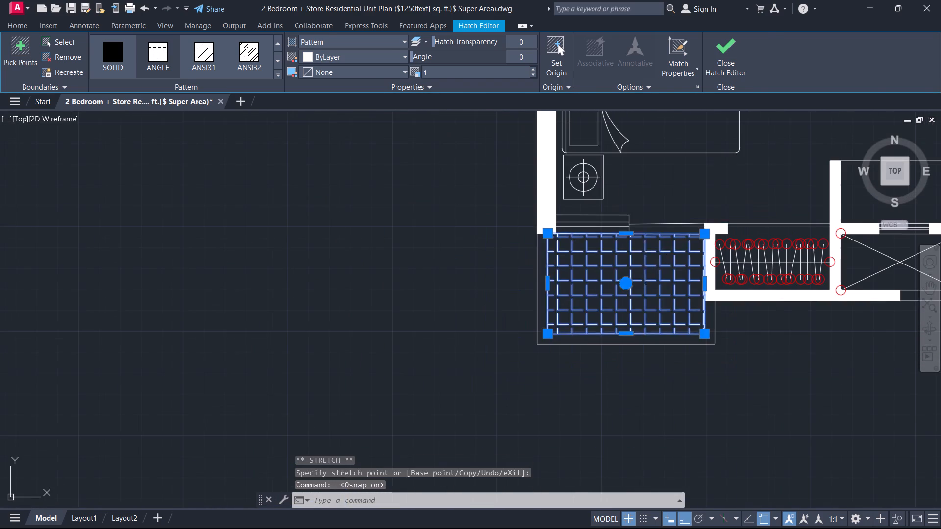
scroll(661, 250, down, 2)
scroll(665, 278, up, 3)
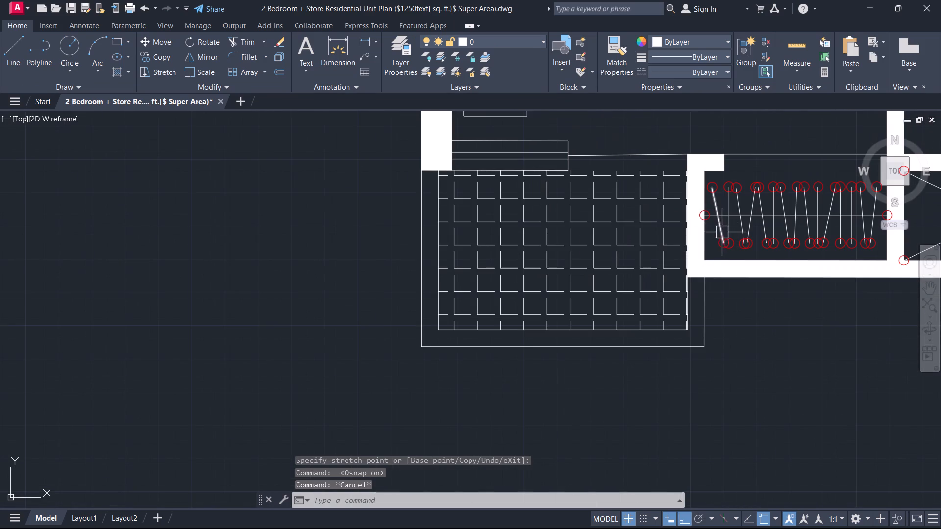
click(718, 242)
key(Escape)
Save the drawing.
scroll(718, 242, up, 3)
scroll(718, 242, down, 9)
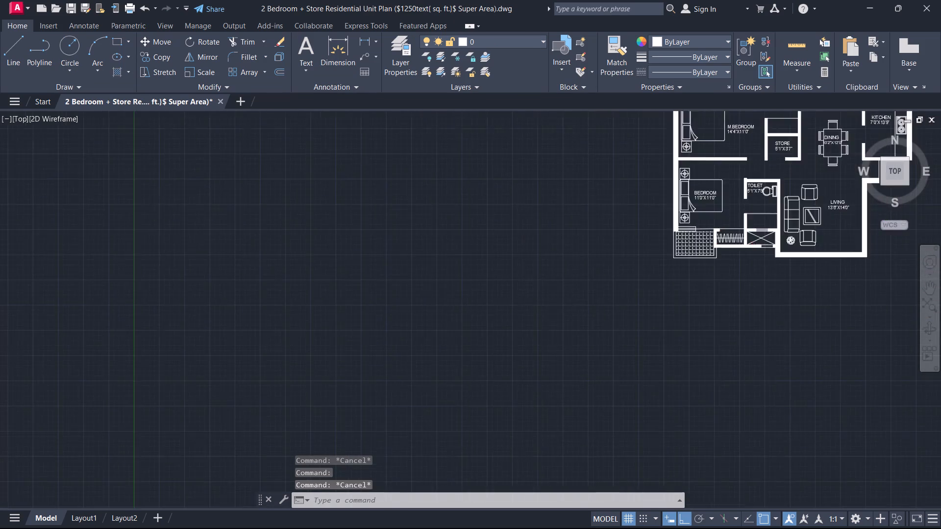
scroll(715, 242, up, 3)
key(ctrl+s)
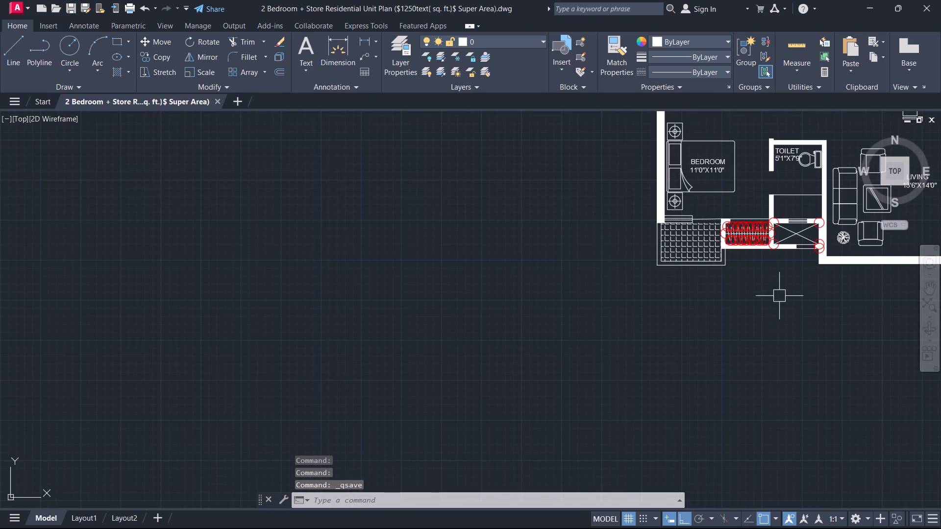
Copy the master bedroom balcony's "BALCONY 4'6" WIDE" label straight down onto the hatched area outside the lower bedroom window.
middle_drag(757, 282, 665, 385)
scroll(668, 342, up, 3)
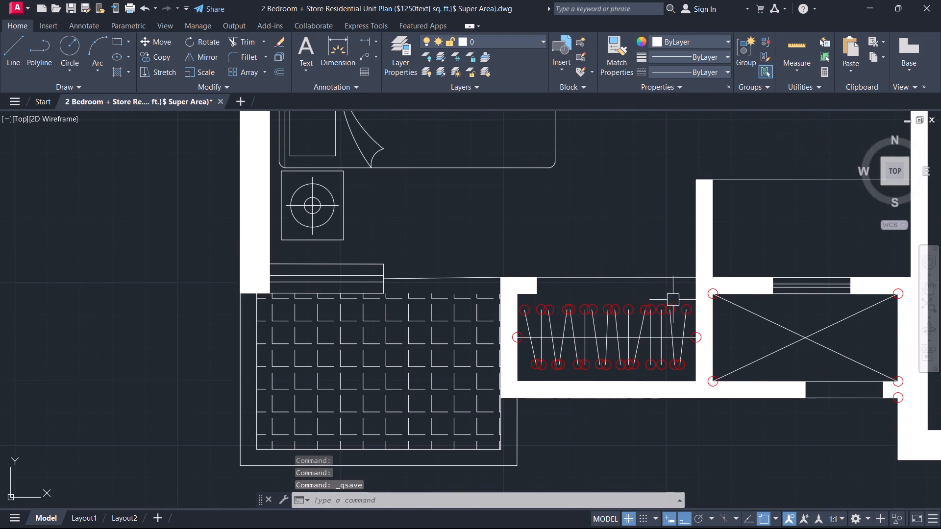
scroll(704, 264, down, 1)
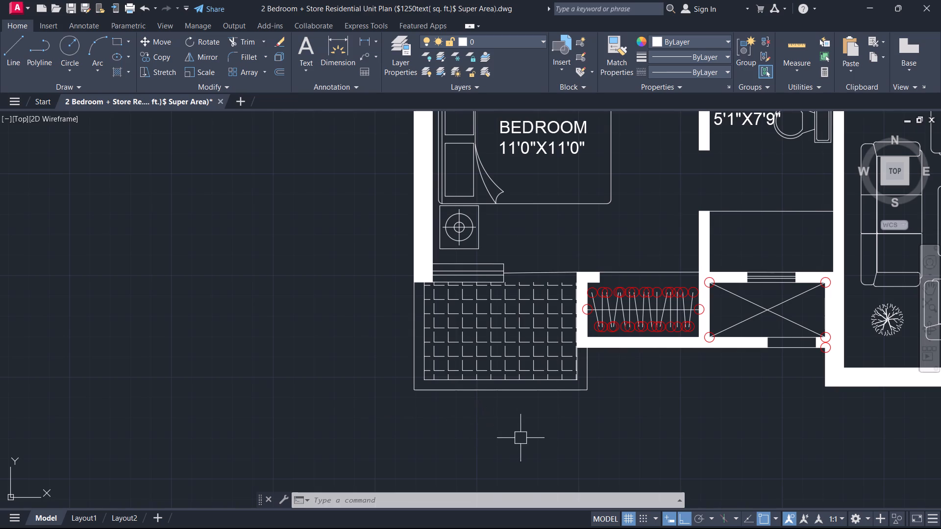
scroll(619, 346, down, 2)
middle_drag(641, 157, 647, 335)
scroll(658, 207, up, 1)
scroll(549, 185, up, 4)
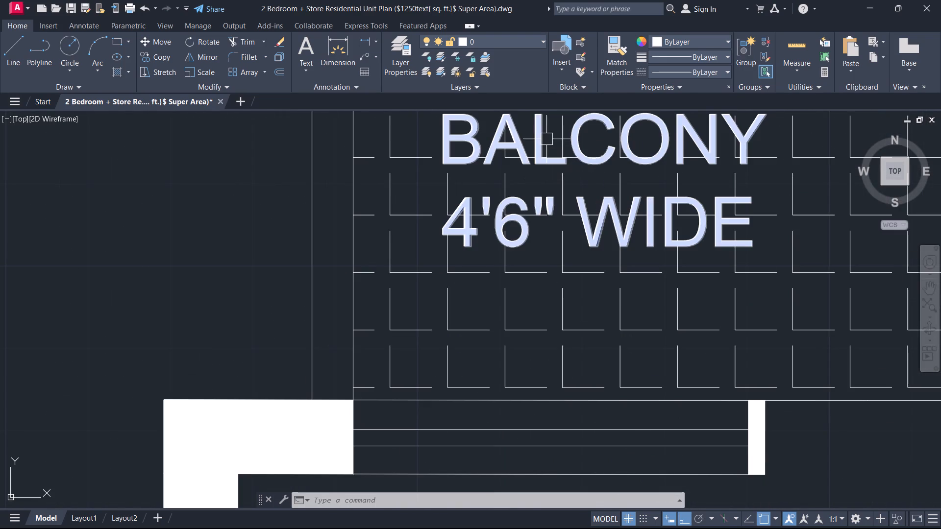
click(545, 139)
text(CO)
key(space)
click(558, 169)
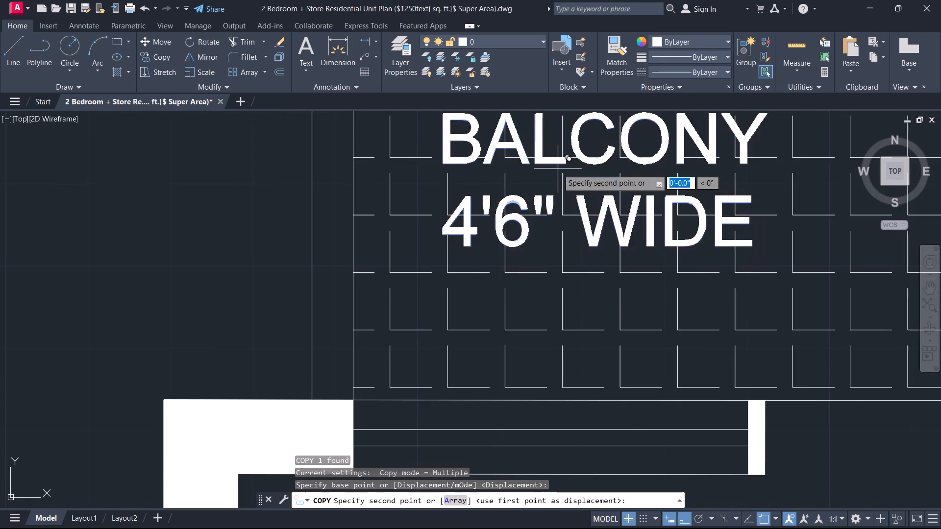
scroll(575, 235, down, 3)
middle_drag(591, 333, 616, 76)
middle_drag(545, 477, 544, 468)
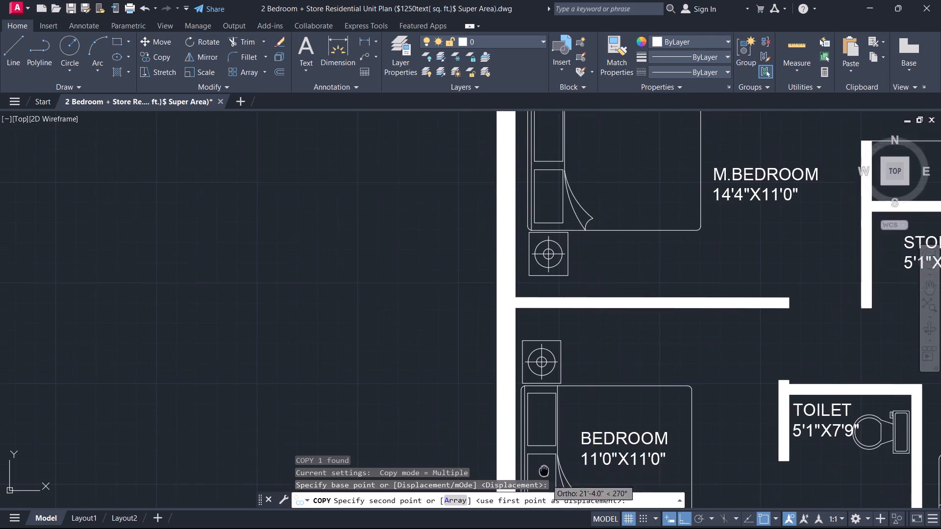
middle_drag(544, 468, 626, 146)
scroll(662, 313, up, 2)
click(610, 328)
key(Escape)
Change the copied label's width line to 4'0" WIDE.
double_click(646, 312)
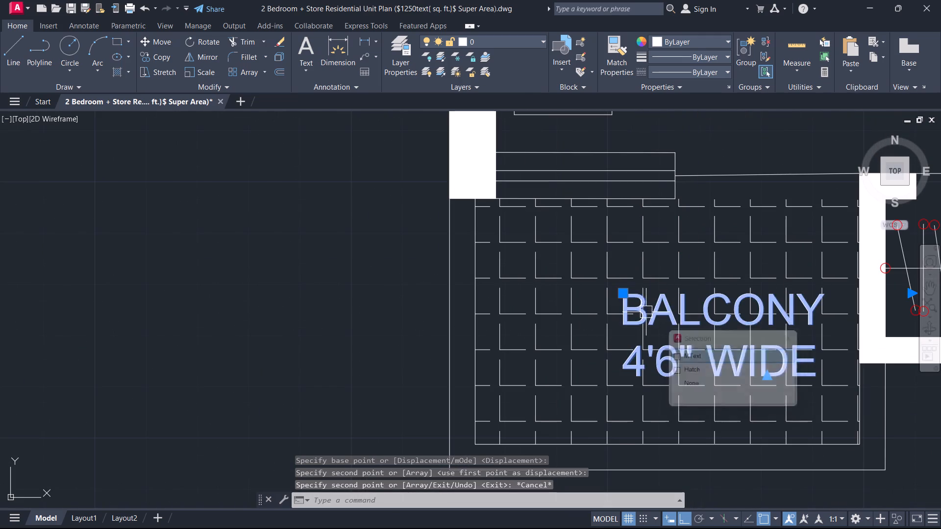
click(670, 367)
key(BackSpace)
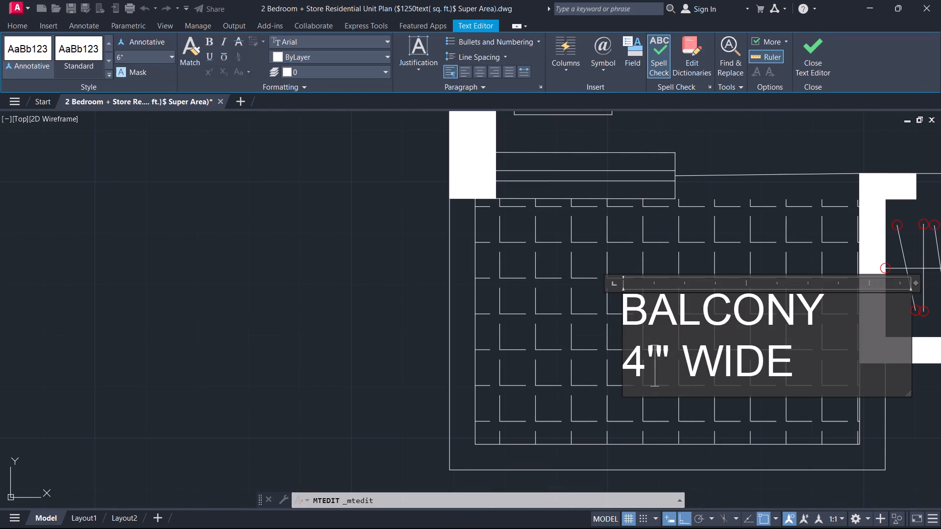
key(0)
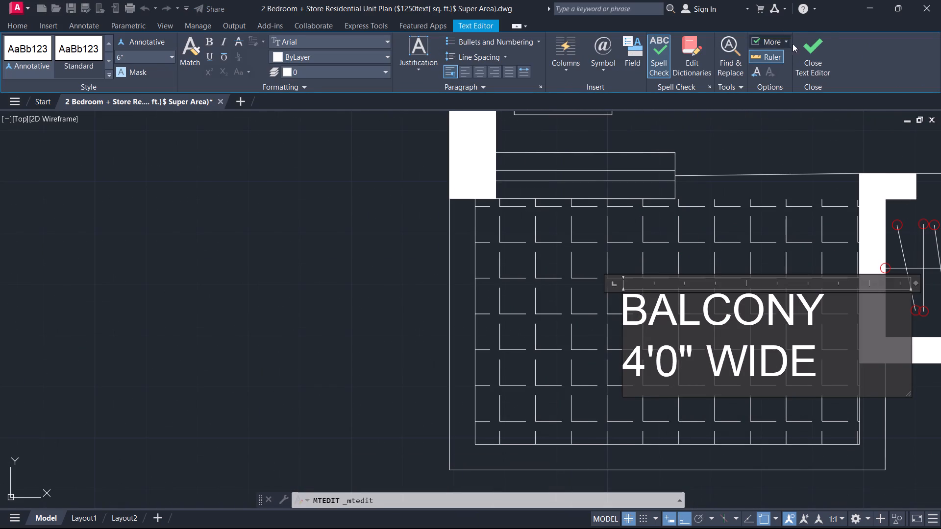
click(829, 53)
Turn on the door layer.
scroll(769, 129, down, 3)
middle_drag(751, 202, 658, 349)
scroll(658, 349, up, 1)
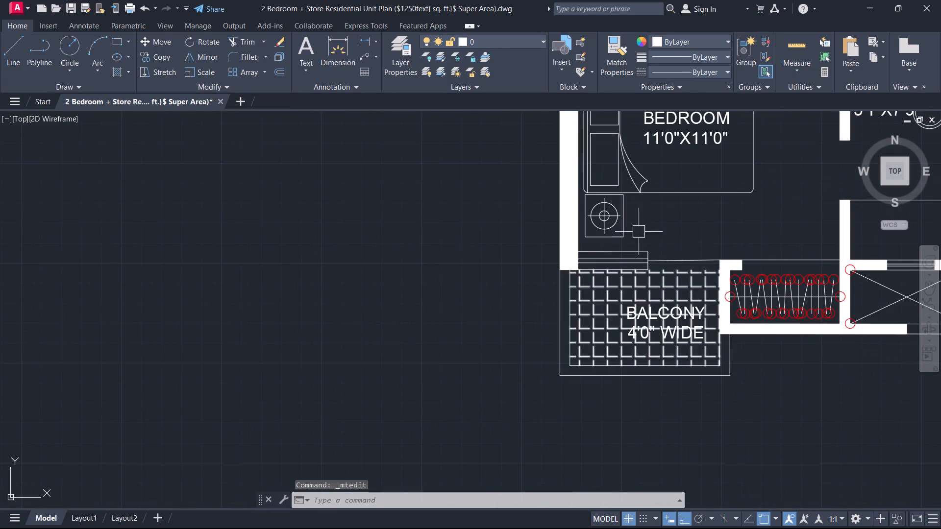
click(496, 39)
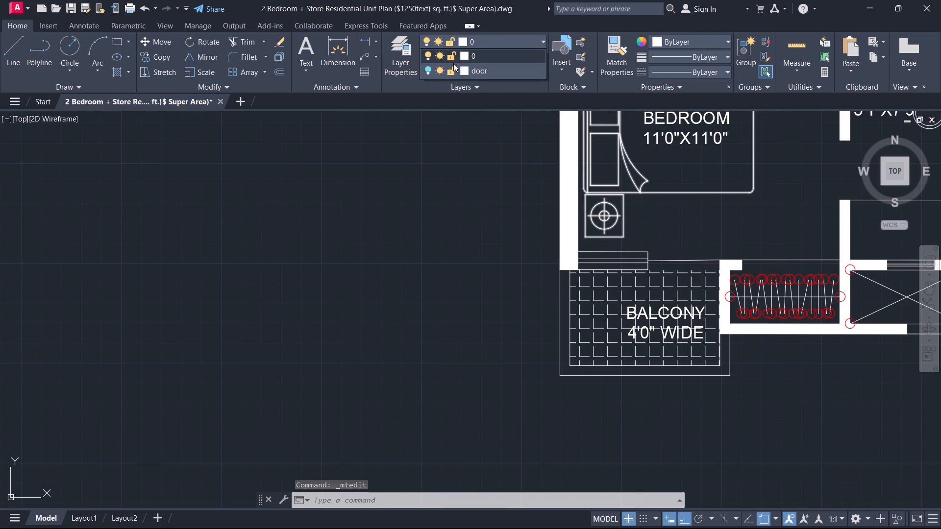
click(425, 70)
key(Escape)
scroll(530, 185, down, 1)
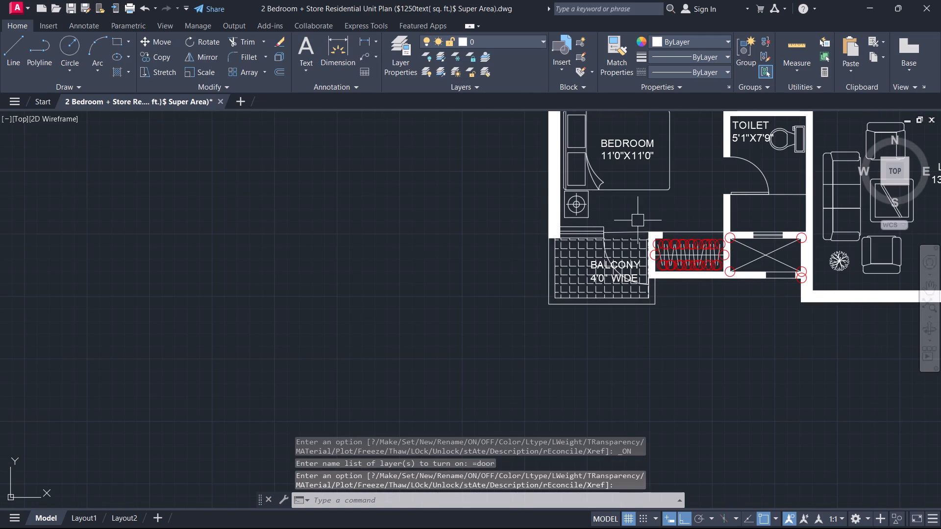
Examine the doors, balcony, toilet and living areas across the lower part of the plan.
middle_drag(641, 219, 574, 251)
scroll(546, 286, up, 1)
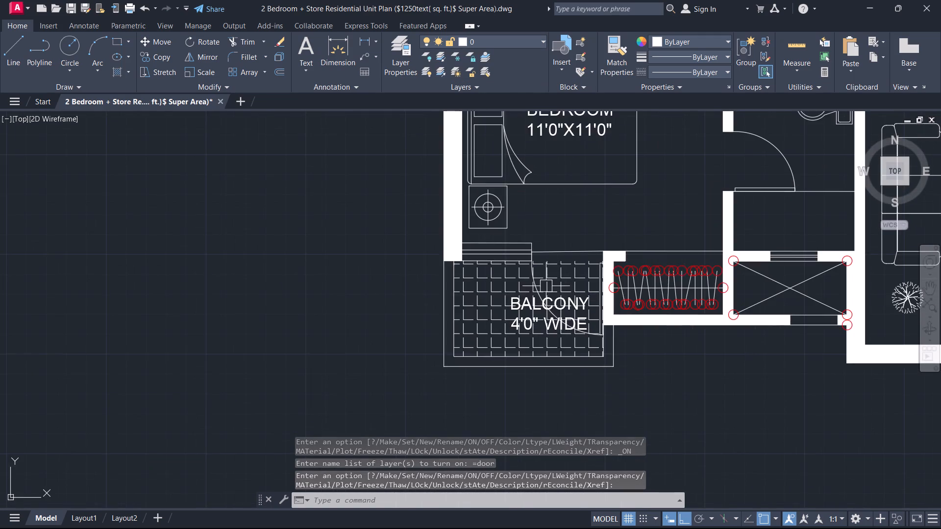
scroll(581, 246, down, 3)
scroll(600, 231, up, 2)
scroll(637, 217, down, 1)
middle_drag(622, 215, 472, 267)
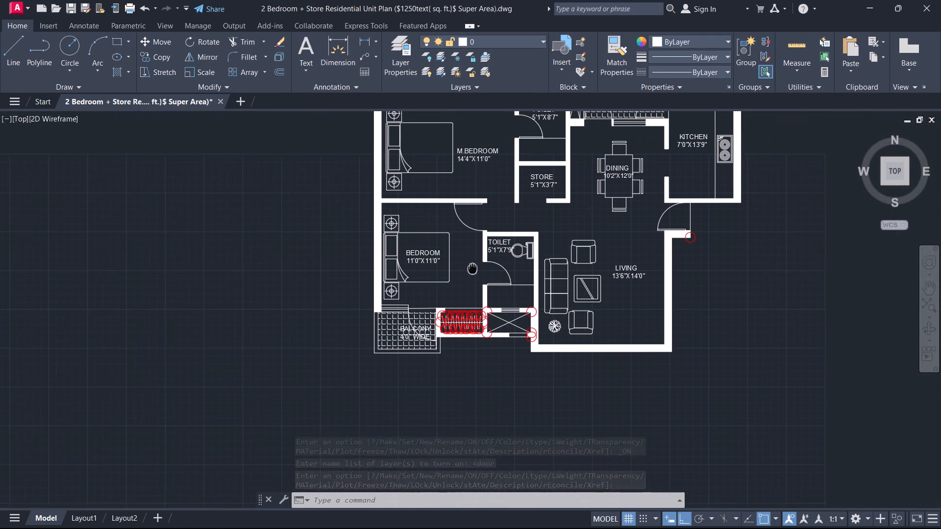
middle_drag(472, 267, 476, 272)
middle_drag(643, 272, 697, 344)
scroll(690, 343, up, 1)
middle_drag(578, 388, 708, 318)
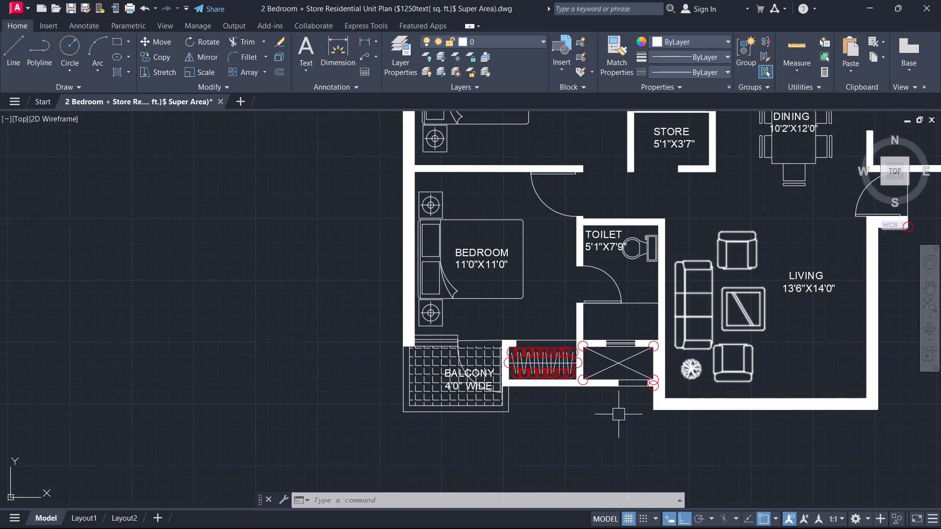
scroll(595, 365, up, 1)
middle_drag(604, 372, 699, 381)
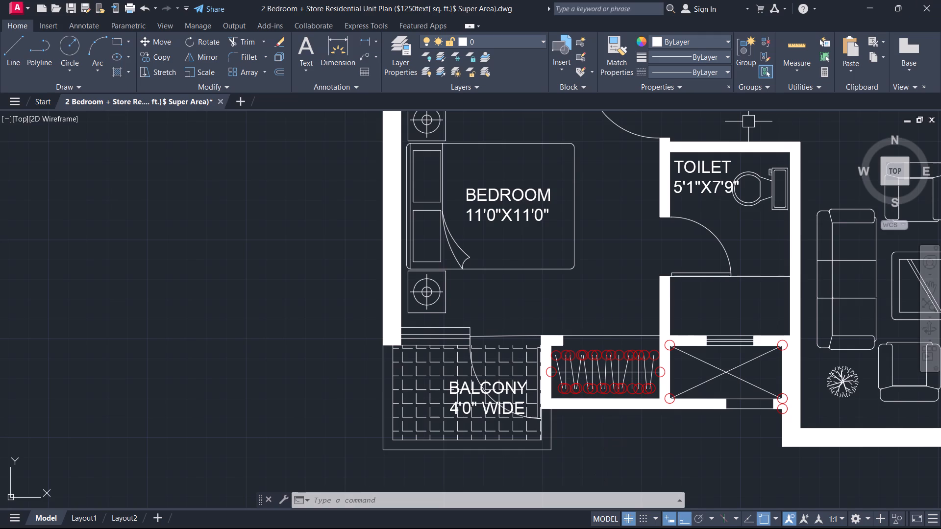
Erase the spare bed block lying outside the floor plan.
scroll(570, 167, down, 4)
middle_drag(587, 211, 593, 215)
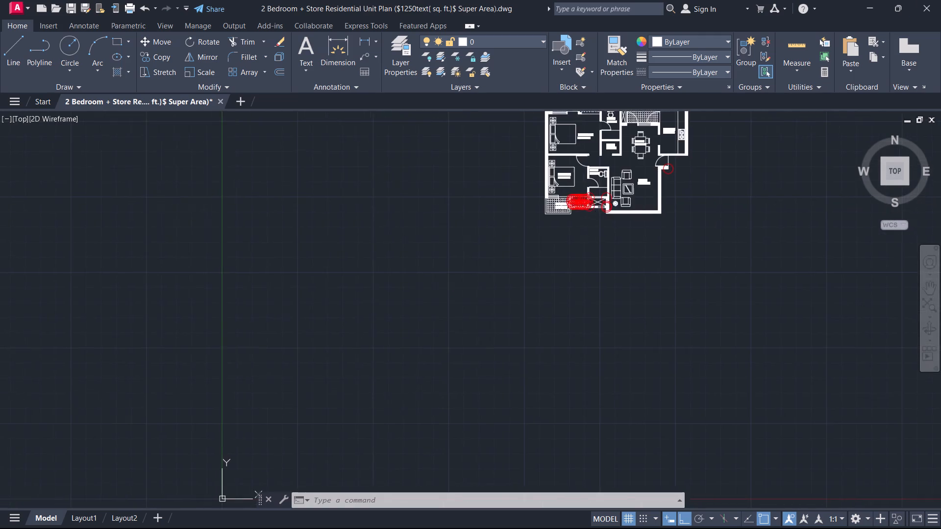
middle_drag(593, 215, 587, 344)
scroll(567, 289, up, 1)
scroll(597, 301, down, 1)
middle_drag(587, 295, 442, 320)
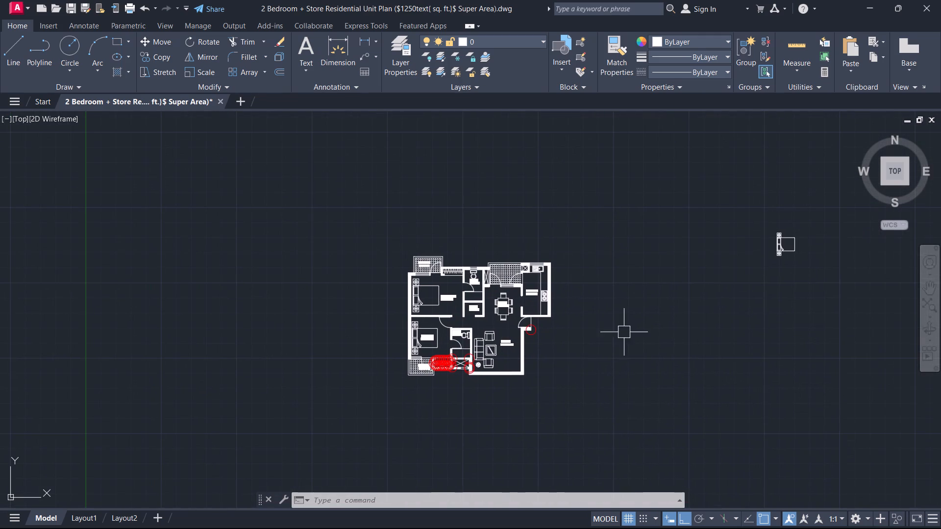
drag(819, 275, 800, 259)
click(769, 224)
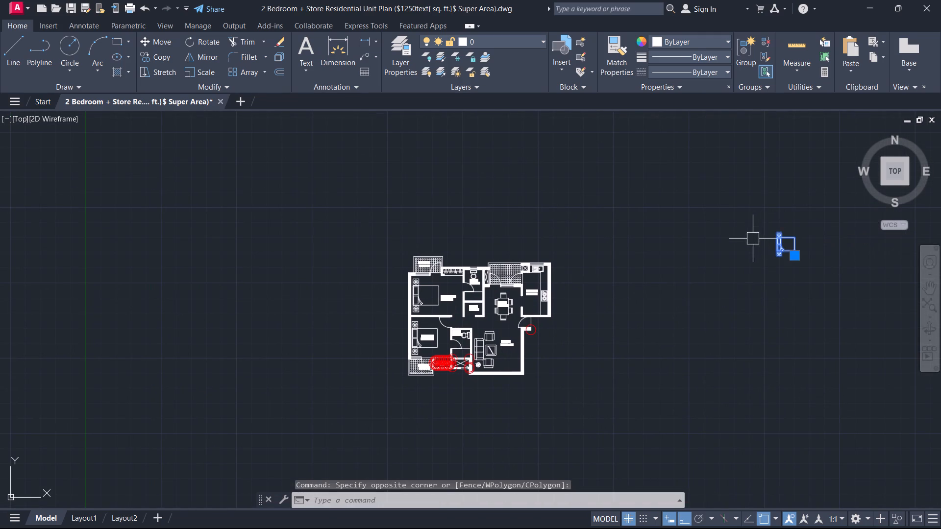
key(Delete)
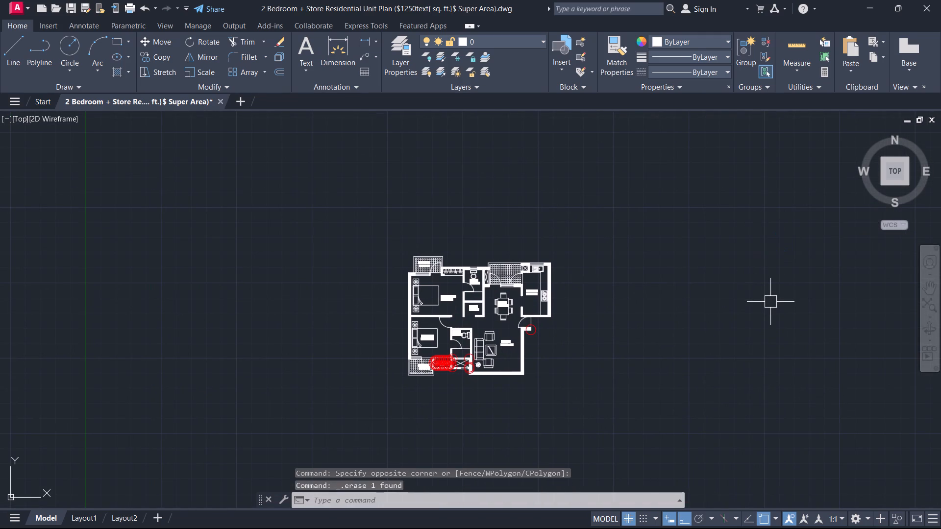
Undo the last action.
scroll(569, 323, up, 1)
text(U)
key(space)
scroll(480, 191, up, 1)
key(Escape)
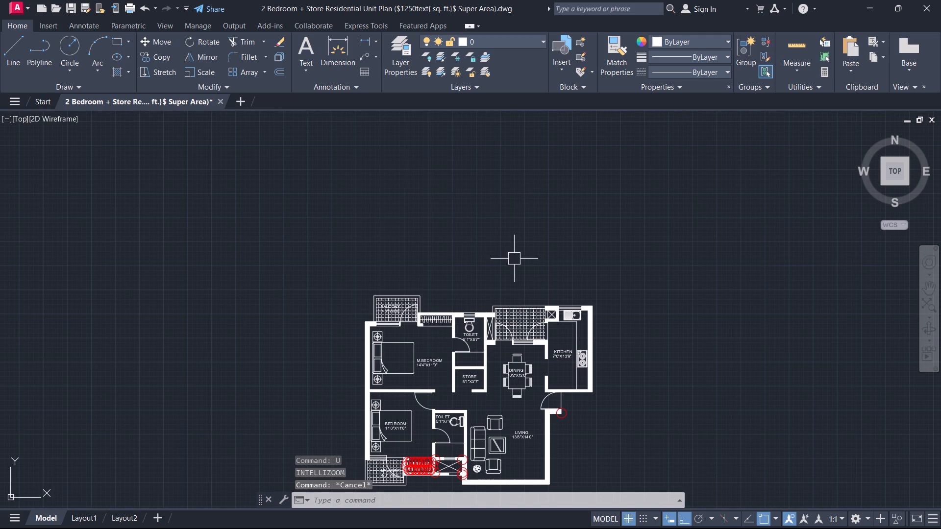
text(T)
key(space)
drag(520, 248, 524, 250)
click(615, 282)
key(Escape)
Erase the solid wall hatch around the wardrobe beside the lower bedroom's balcony.
scroll(516, 351, up, 3)
middle_drag(513, 363, 763, 3)
scroll(510, 254, up, 3)
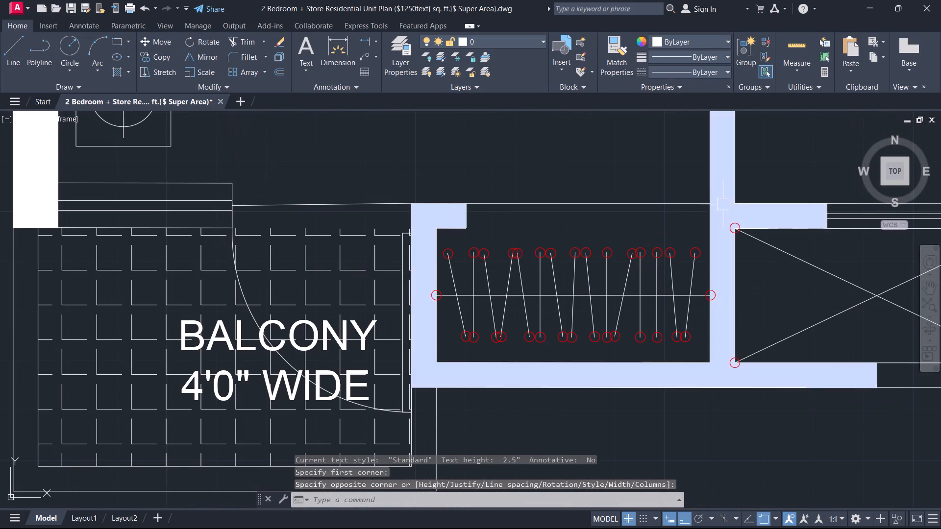
click(723, 205)
key(Delete)
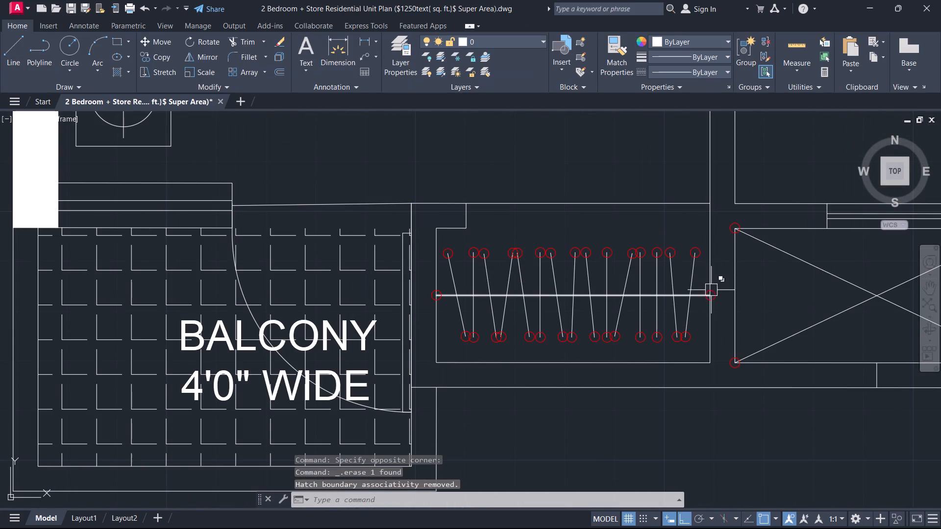
Hatch the walls around the wardrobe beside the lower balcony with the SOLID pattern.
key(h)
key(space)
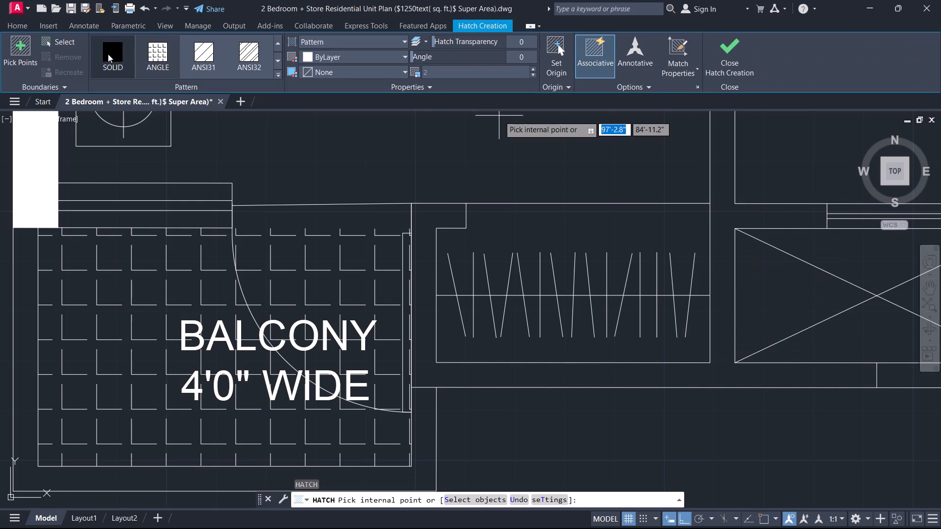
click(109, 55)
click(717, 224)
scroll(717, 259, down, 1)
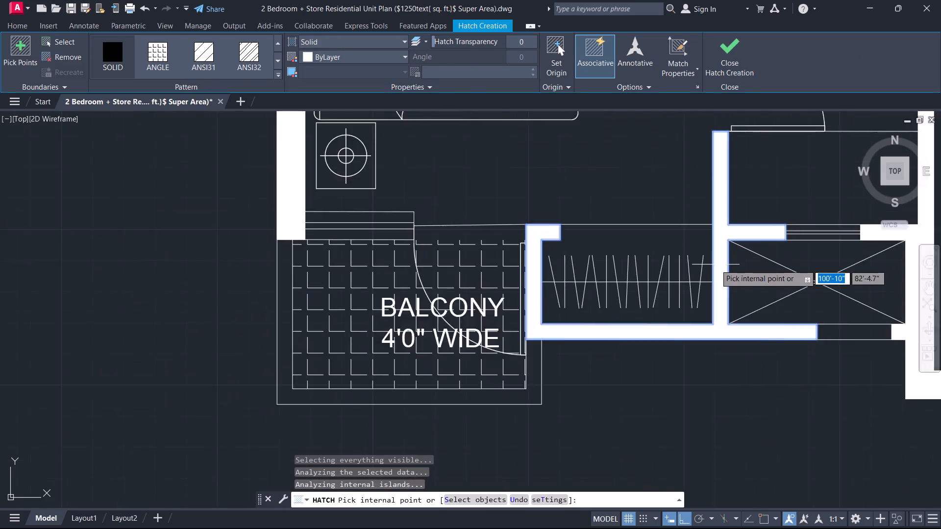
scroll(716, 265, down, 2)
key(Escape)
Create multiline text above the floor plan with the lines UNIT PLAN and 2 BED ROOM + STORE.
scroll(701, 251, down, 2)
middle_drag(685, 246, 532, 389)
scroll(620, 249, down, 2)
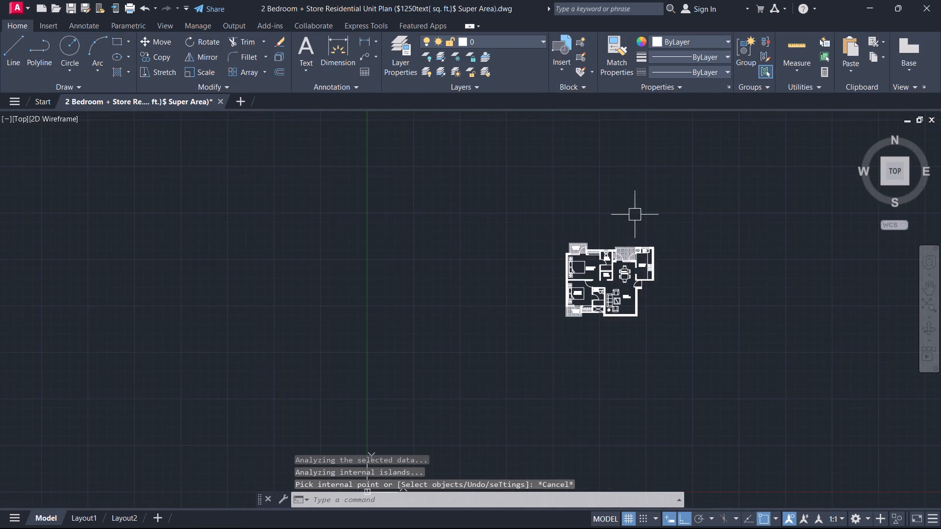
scroll(638, 210, up, 3)
middle_drag(642, 228, 533, 317)
scroll(530, 320, down, 2)
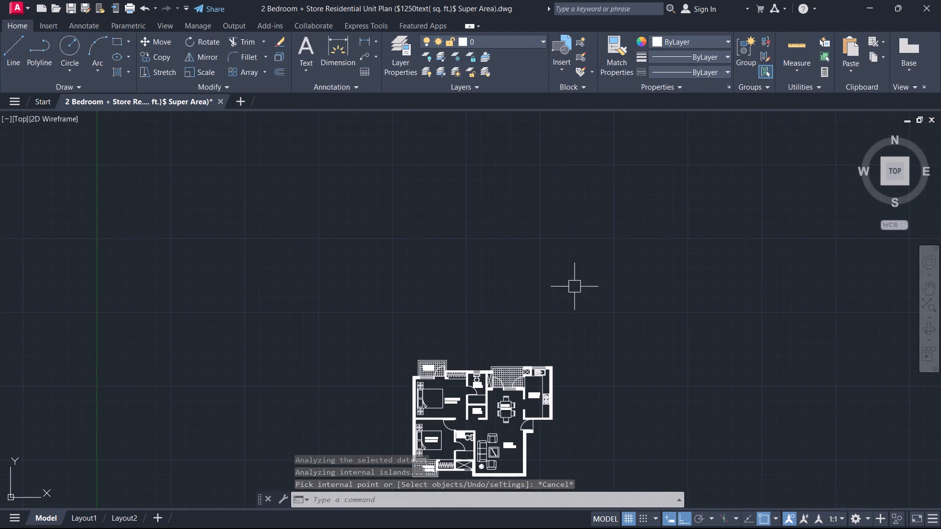
key(t)
key(space)
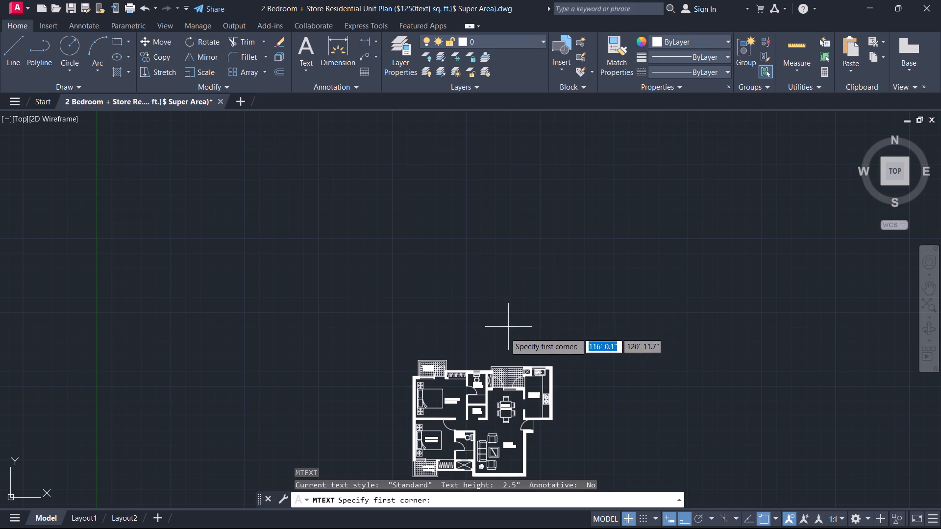
drag(496, 321, 507, 326)
click(579, 351)
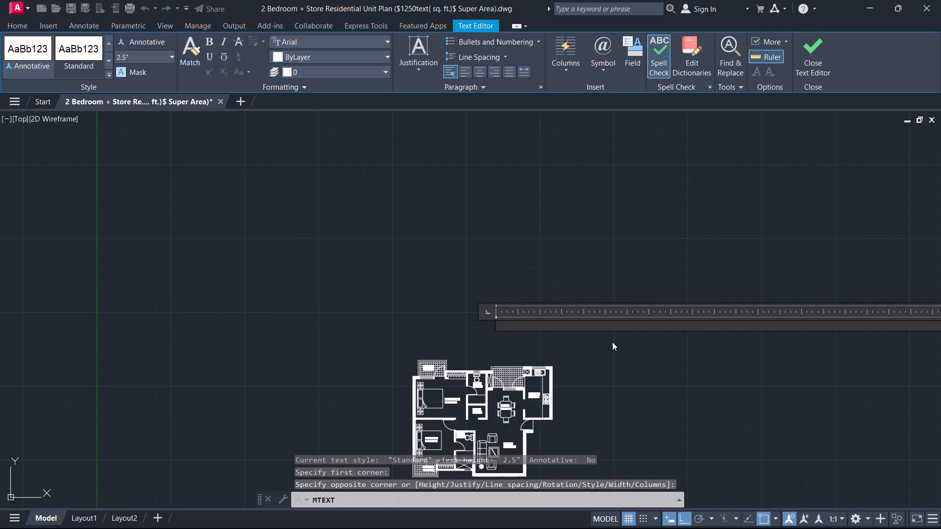
text(UNIT PLAN)
key(Return)
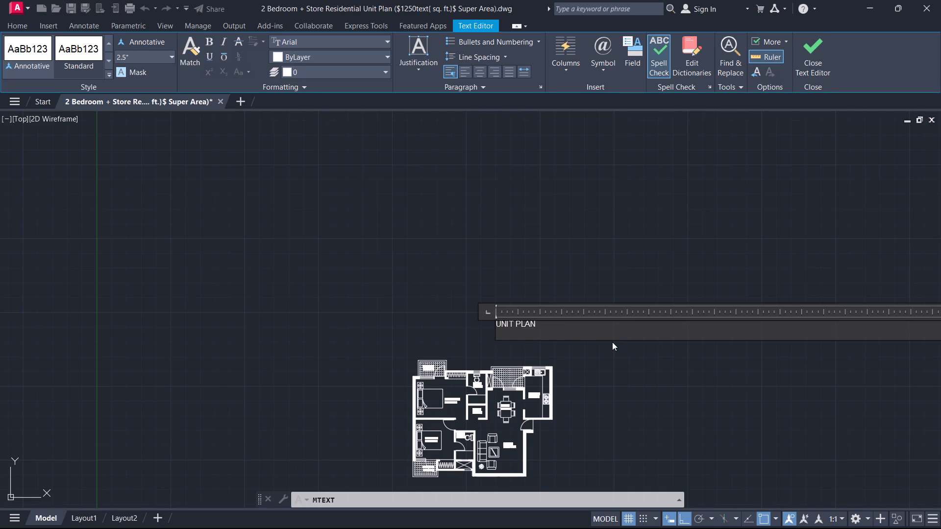
text(2 BED ROO)
text(M +)
key(space)
text(STORE)
key(Return)
Add a third title line in capitals reading SUPER AREA - 1250 SQ.FT.
text(sU)
text(PER)
text(area)
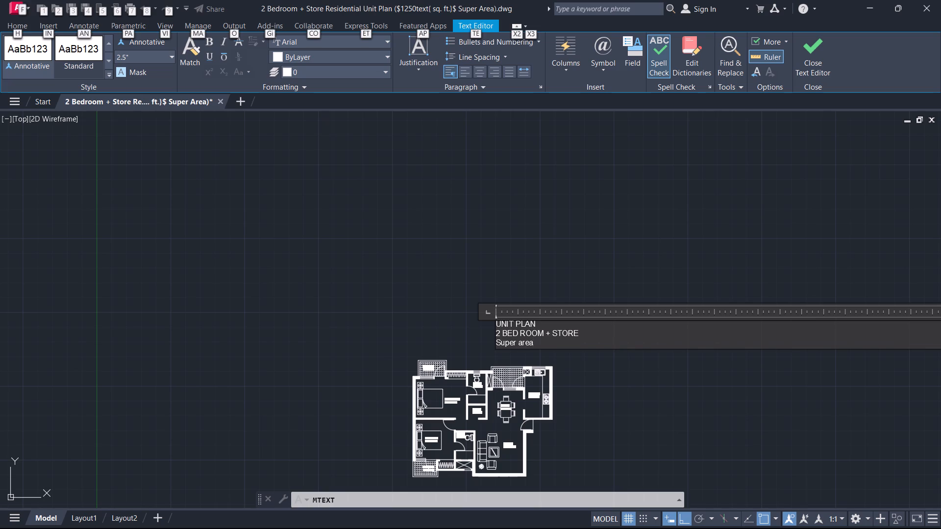
key(BackSpace)
click(584, 339)
key(BackSpace)
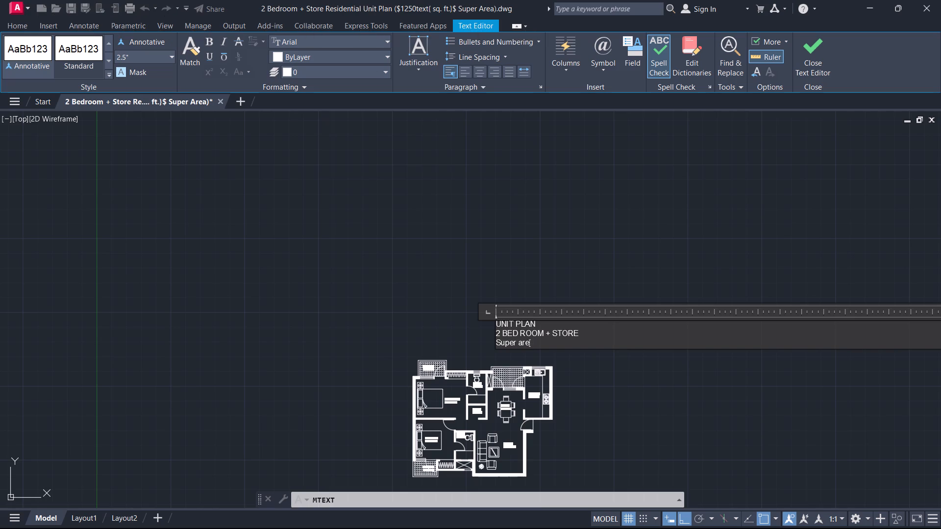
key(BackSpace)
key(BackSpace)
key(BackSpace)
key(BackSpace)
key(BackSpace)
key(BackSpace)
key(BackSpace)
key(BackSpace)
key(u)
text(PER AREA)
key(space)
text(- 12)
text(50 SQ)
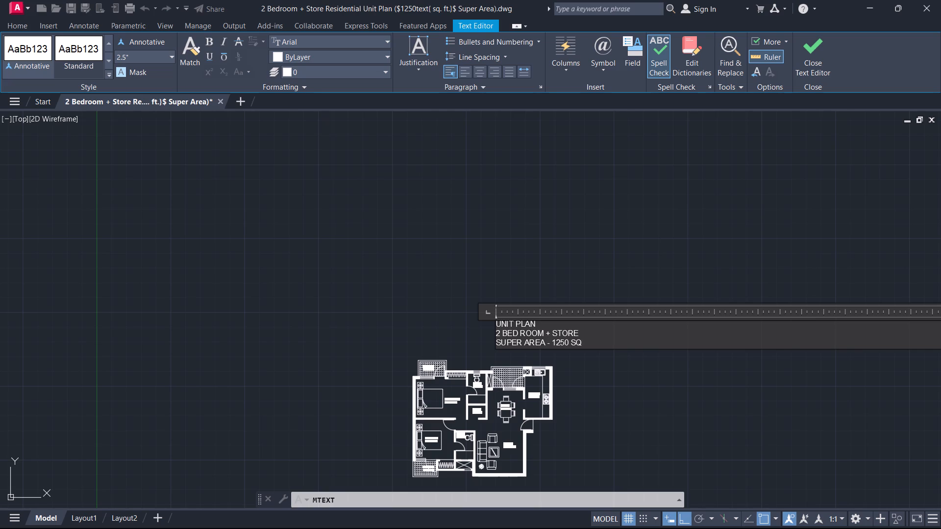
text(.FT.)
Set the text height of all three title lines to 12 and finish the text.
key(ctrl+a)
click(151, 37)
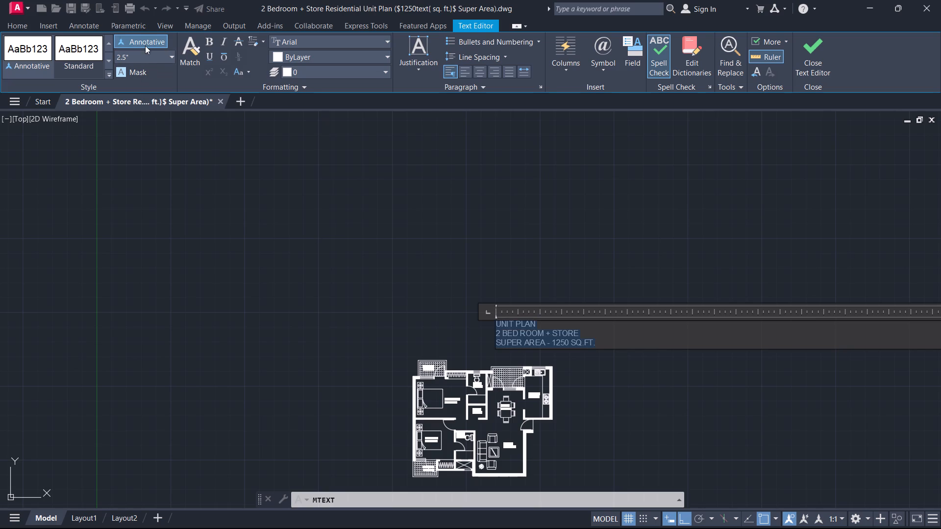
click(155, 46)
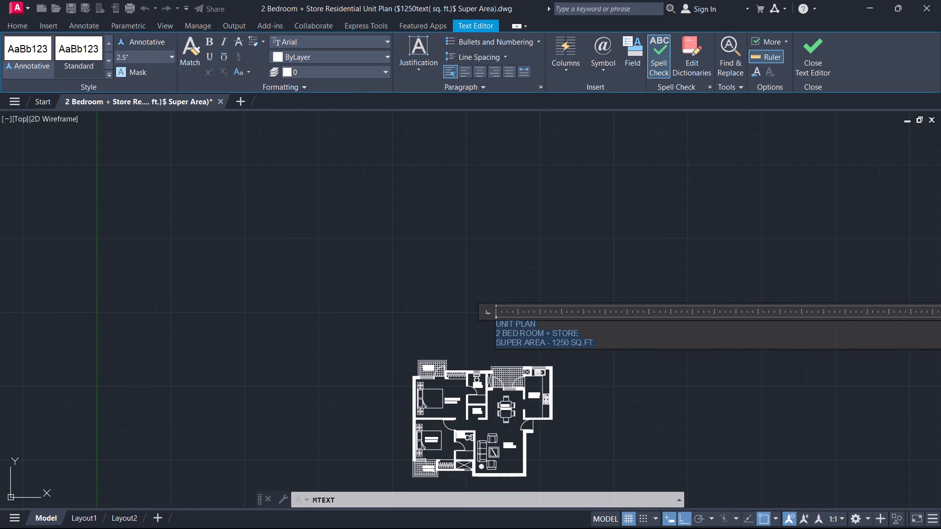
click(151, 58)
text(12)
key(Return)
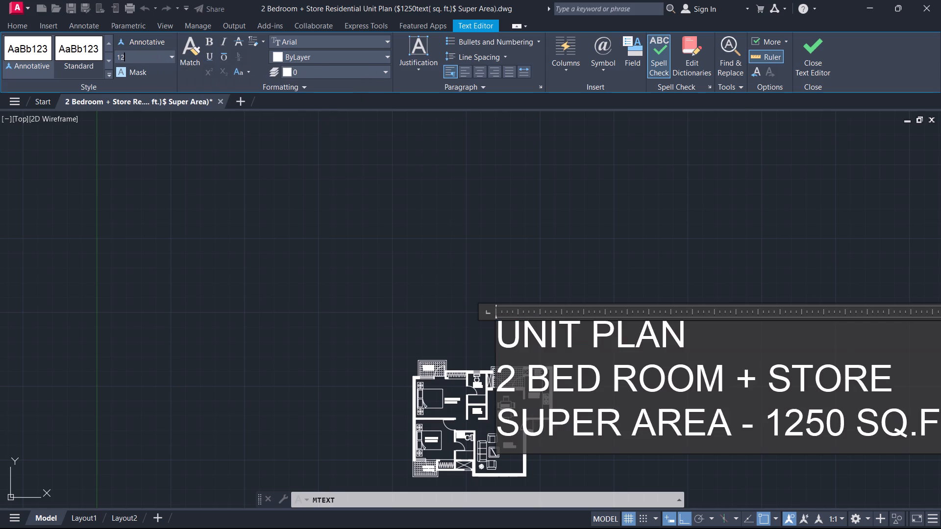
click(818, 50)
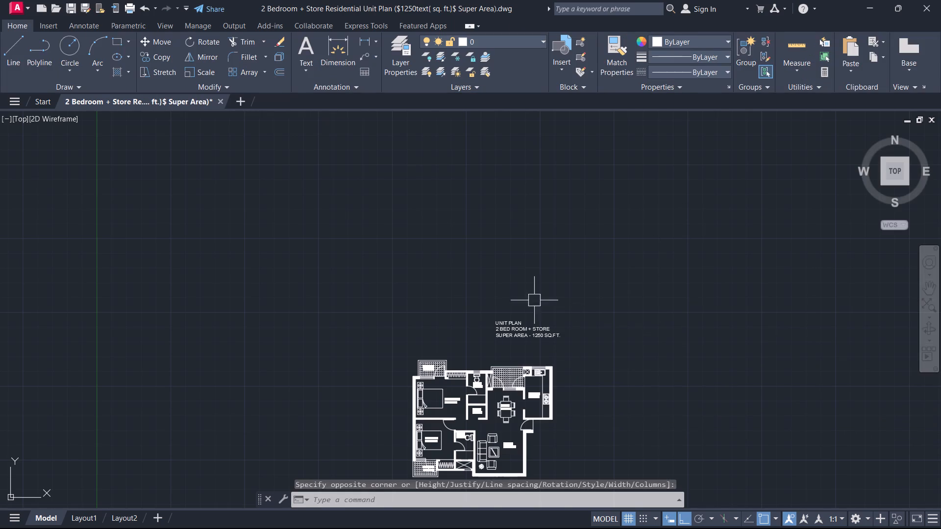
Reopen the title text and indent the UNIT PLAN line with six leading spaces.
scroll(500, 312, up, 3)
middle_drag(482, 311, 474, 174)
double_click(515, 239)
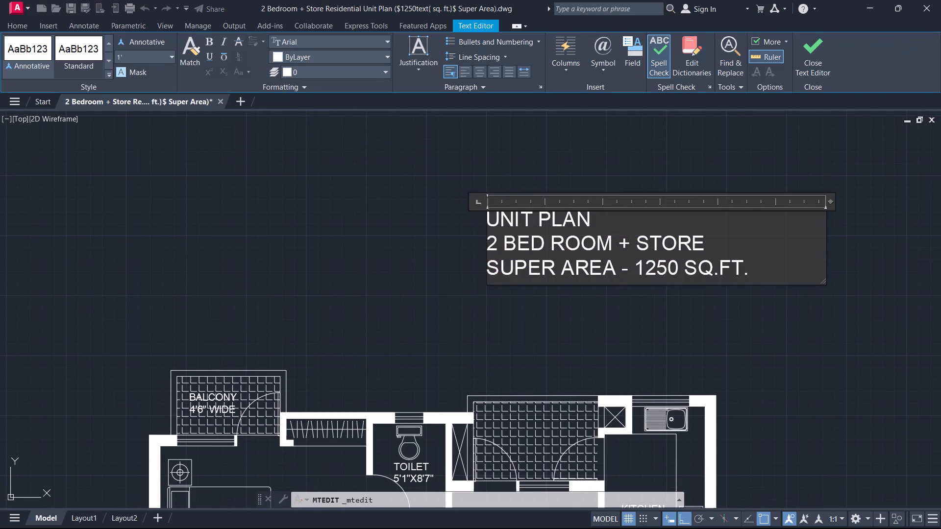
click(489, 219)
key(space)
key(space)
key(space)
key(space)
key(space)
key(space)
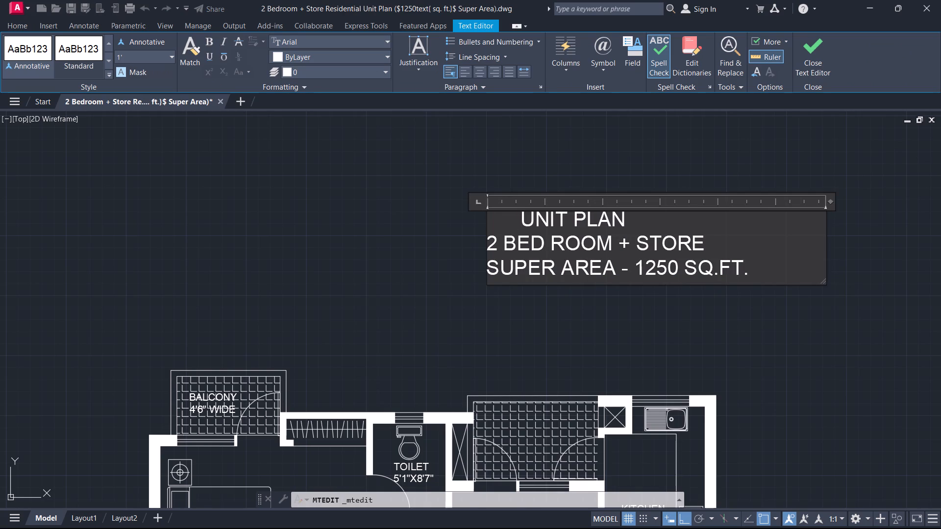
Make the UNIT PLAN heading bold and underlined.
drag(520, 216, 668, 220)
key(ctrl+b)
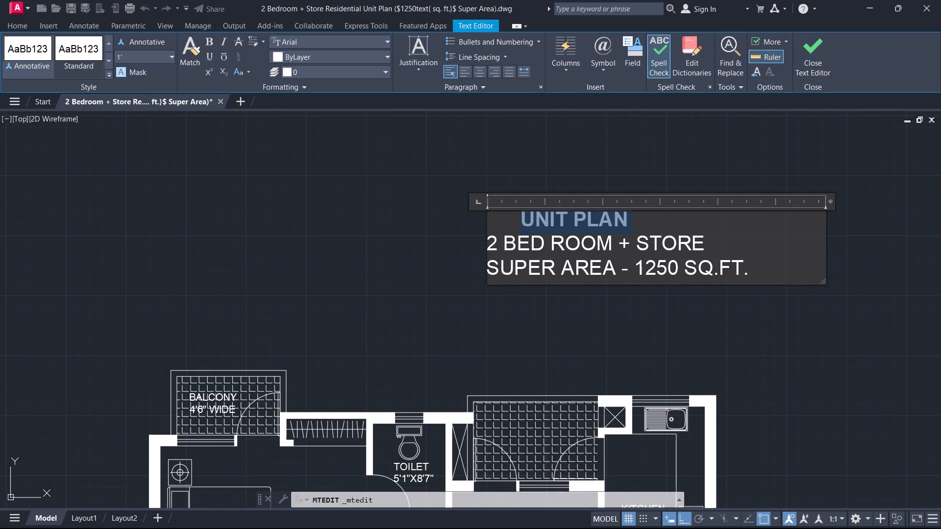
key(ctrl+u)
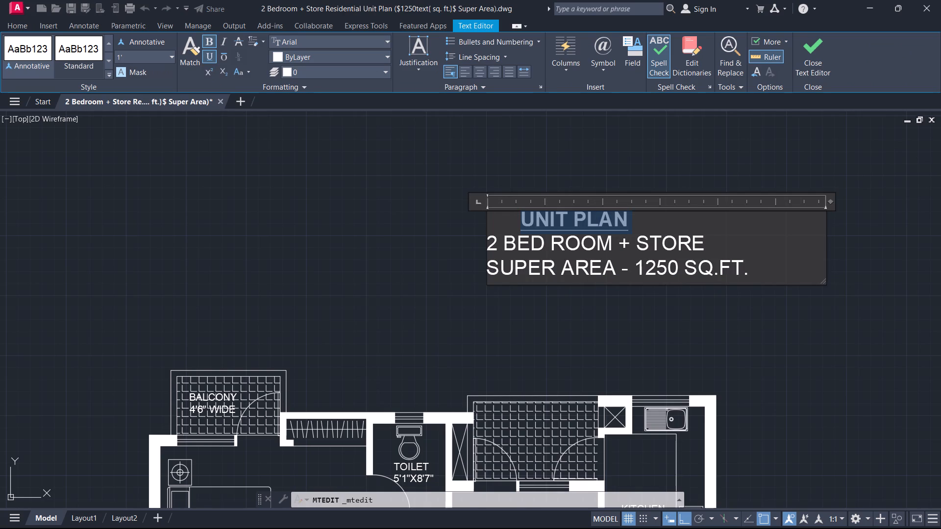
Indent the 2 BED ROOM + STORE line with two leading spaces, keeping its number.
click(493, 249)
key(space)
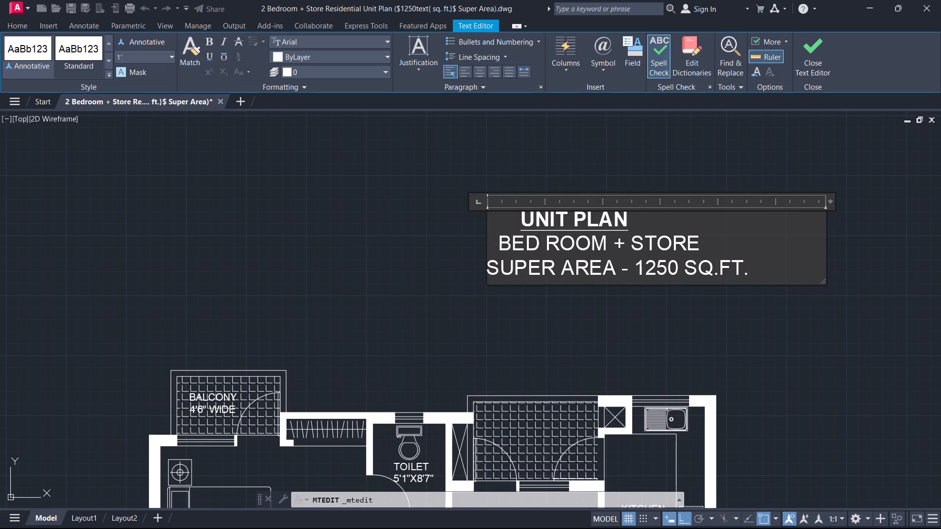
key(ctrl+z)
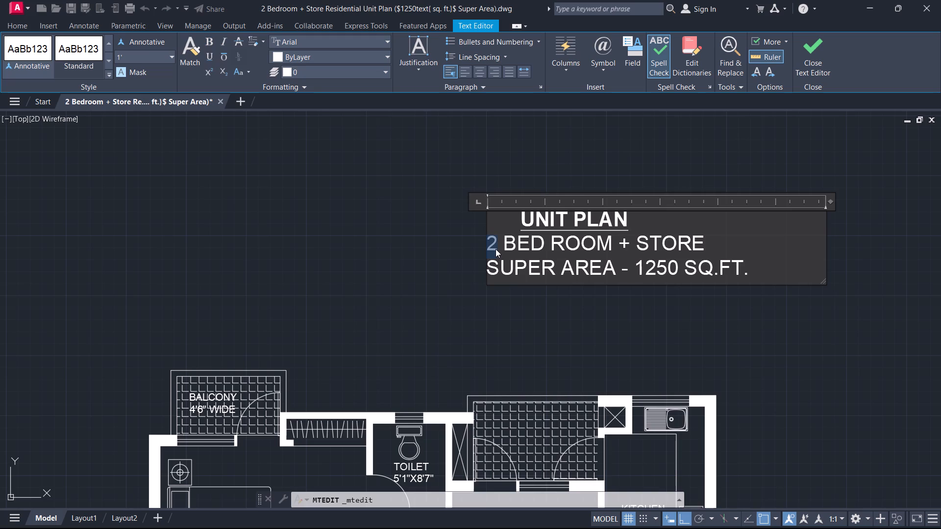
key(Left)
key(space)
key(space)
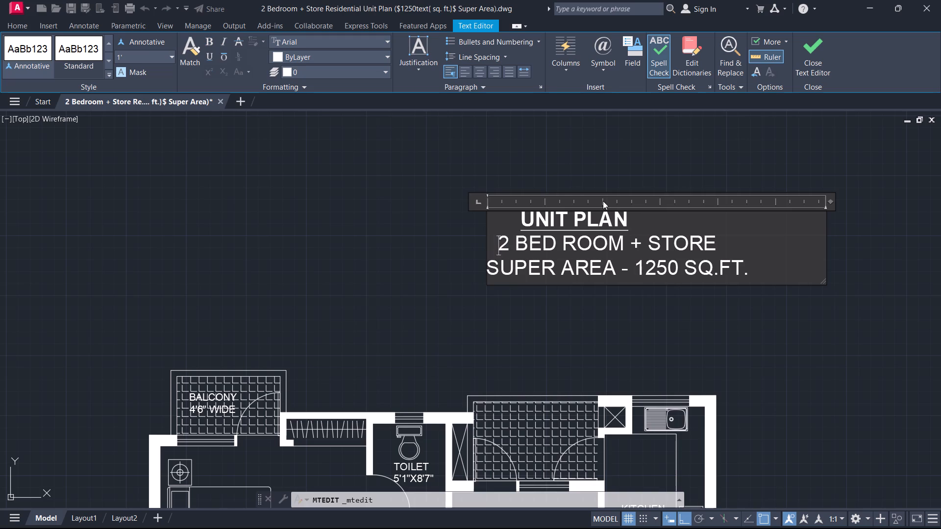
Indent the UNIT PLAN heading by five more spaces to centre it over the lines below, and finish editing.
click(522, 221)
key(space)
key(space)
key(space)
key(space)
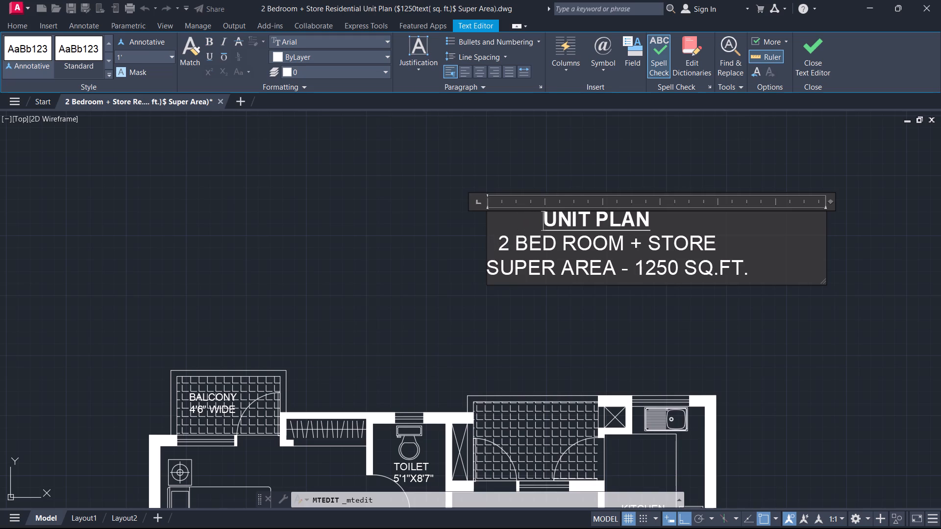
key(space)
click(822, 51)
Move the title text block straight down, closer to the top of the floor plan.
scroll(687, 276, down, 2)
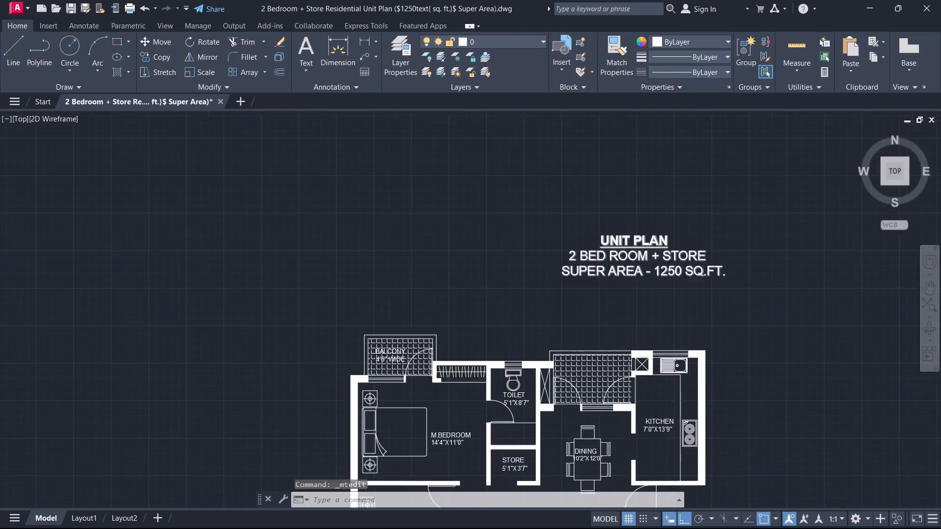
scroll(663, 259, up, 1)
middle_drag(649, 252, 621, 263)
scroll(623, 273, down, 1)
click(637, 291)
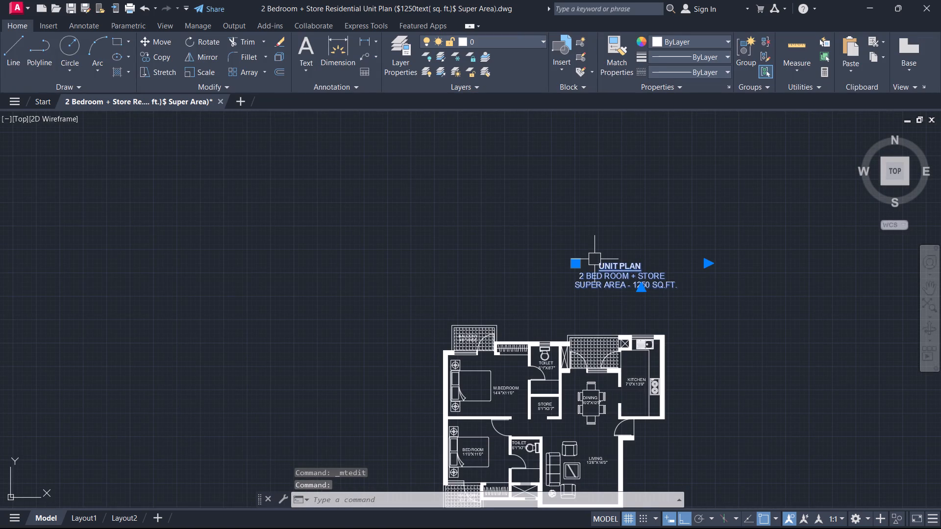
text(M)
key(space)
scroll(594, 254, up, 3)
click(647, 283)
scroll(629, 324, down, 1)
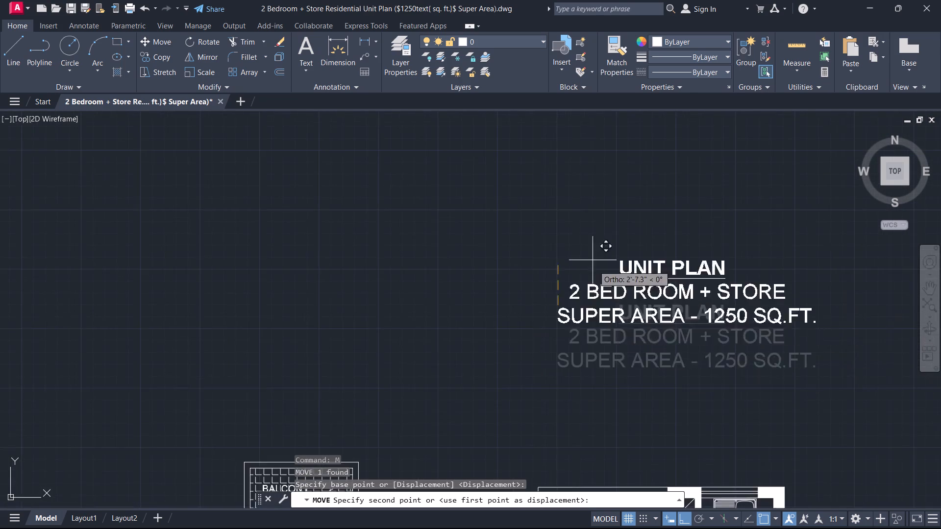
scroll(591, 255, down, 1)
click(588, 306)
scroll(595, 276, down, 5)
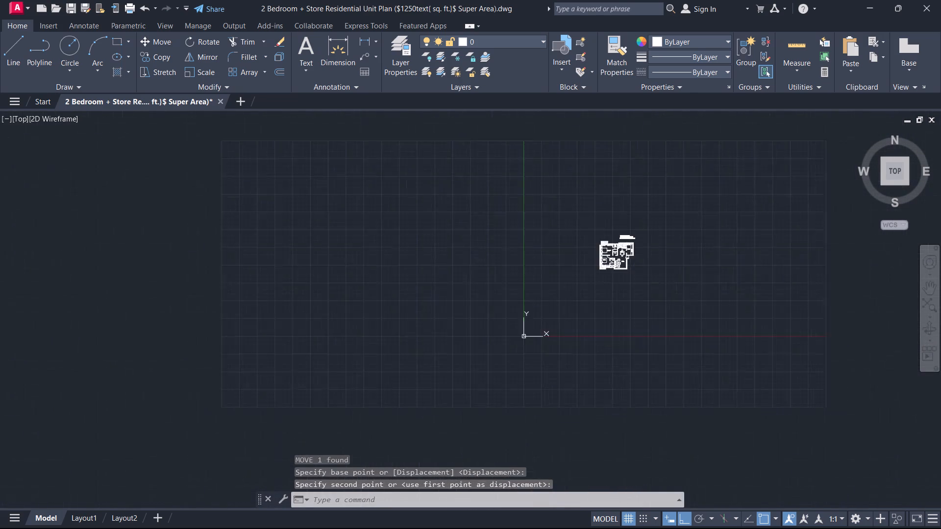
Start a plot of the model, centred on the sheet, with a window area enclosing the floor plan and its title text.
scroll(605, 249, up, 3)
text(DW)
key(space)
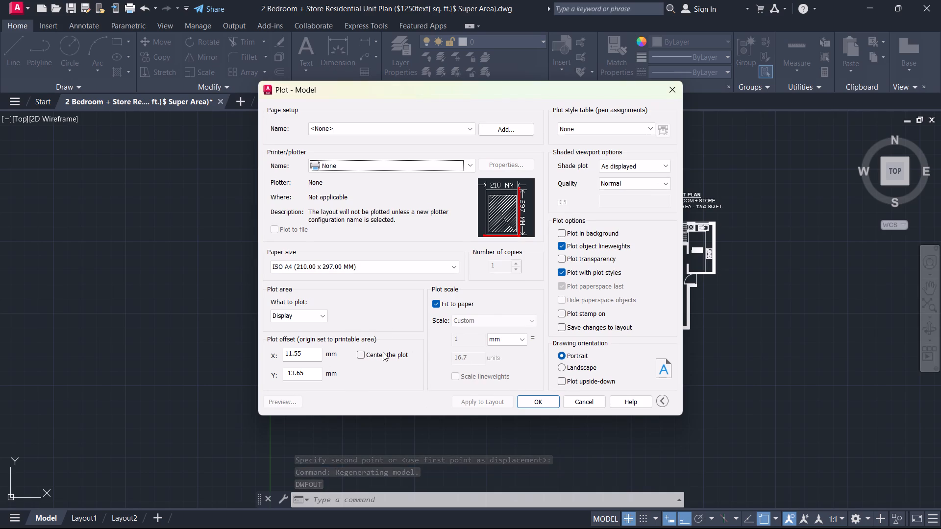
click(364, 358)
click(314, 320)
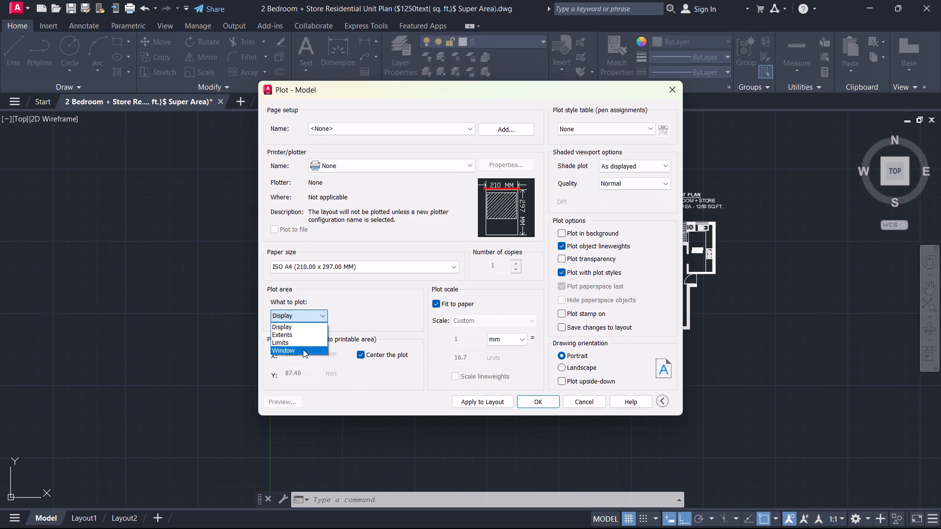
click(303, 350)
drag(558, 181, 751, 373)
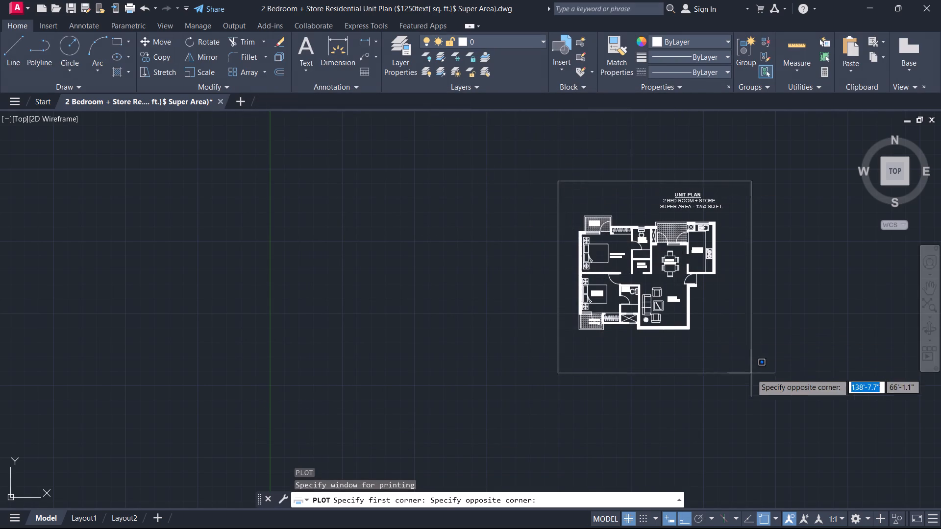
drag(751, 373, 733, 354)
click(733, 354)
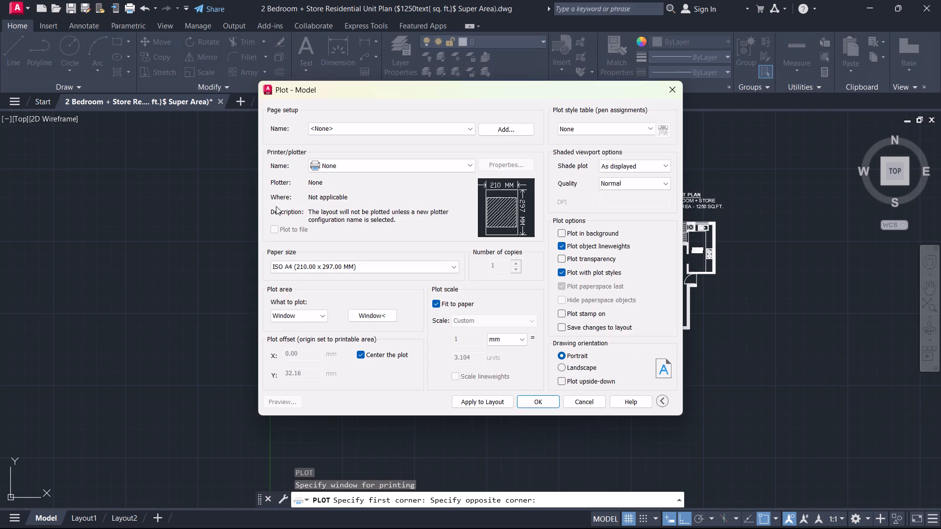
Configure the plot for DWG To PDF.pc3, ISO A4 (297.00 x 210.00 mm), landscape, with Legacy wireframe shading, and apply it to the layout.
click(422, 170)
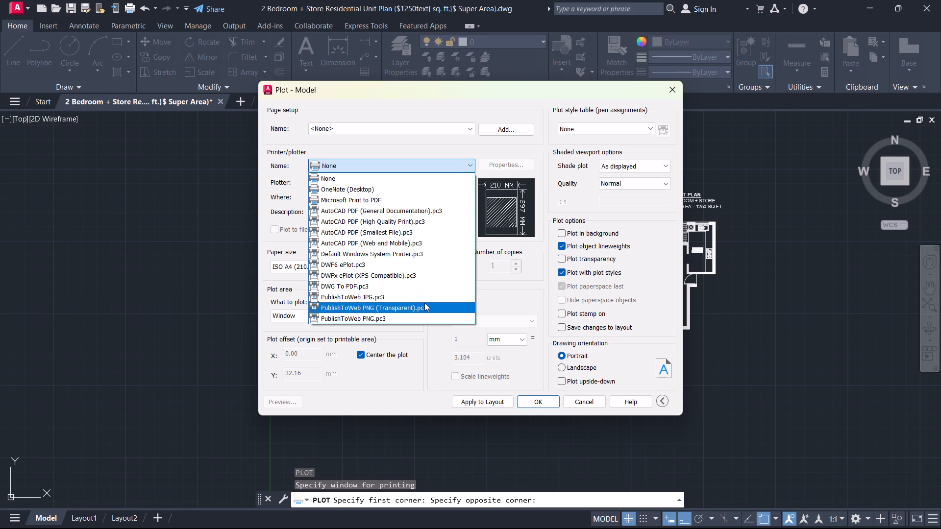
click(419, 281)
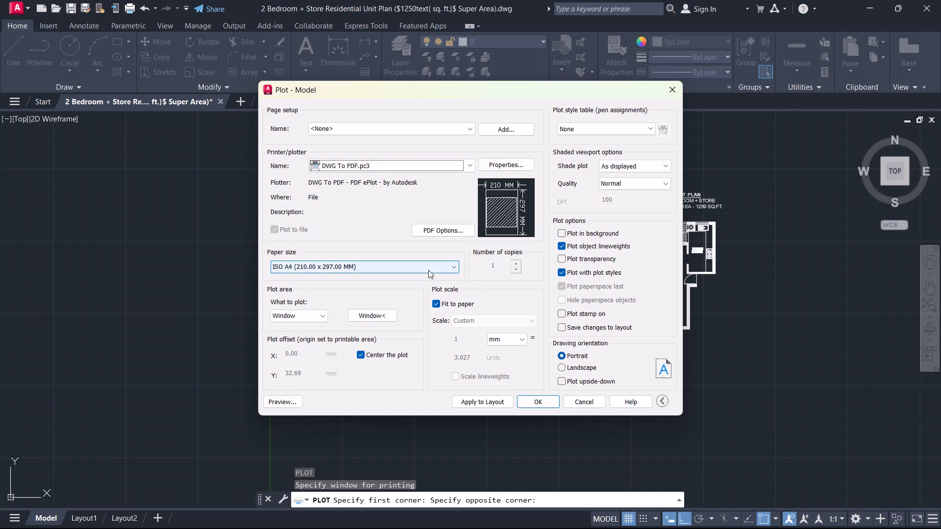
click(428, 270)
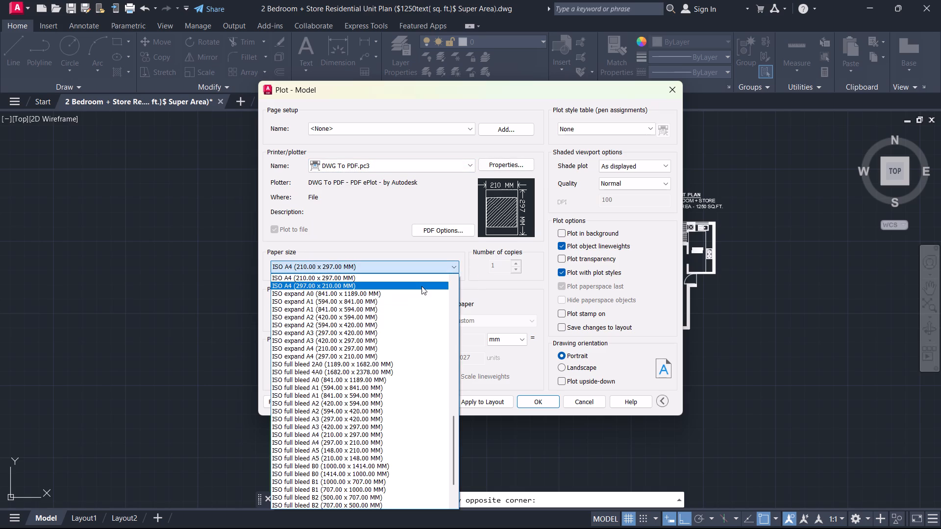
click(421, 286)
click(575, 369)
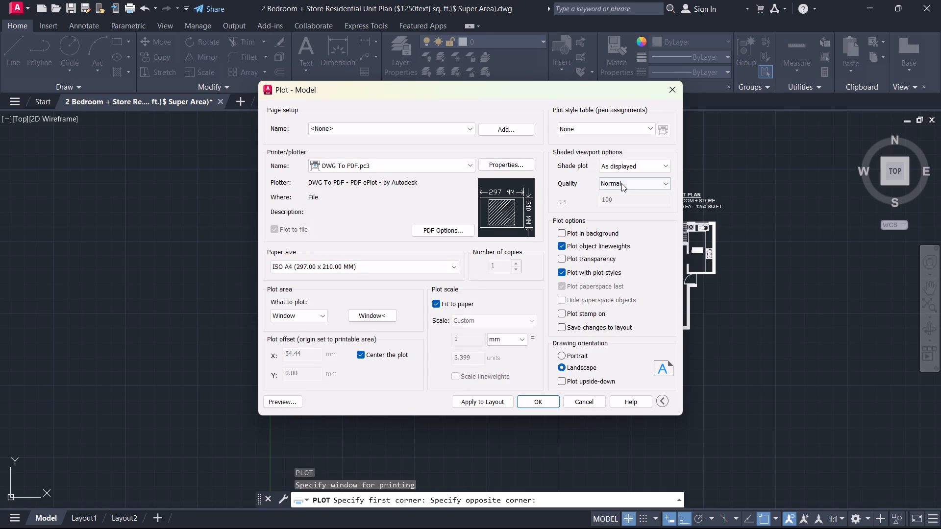
click(629, 170)
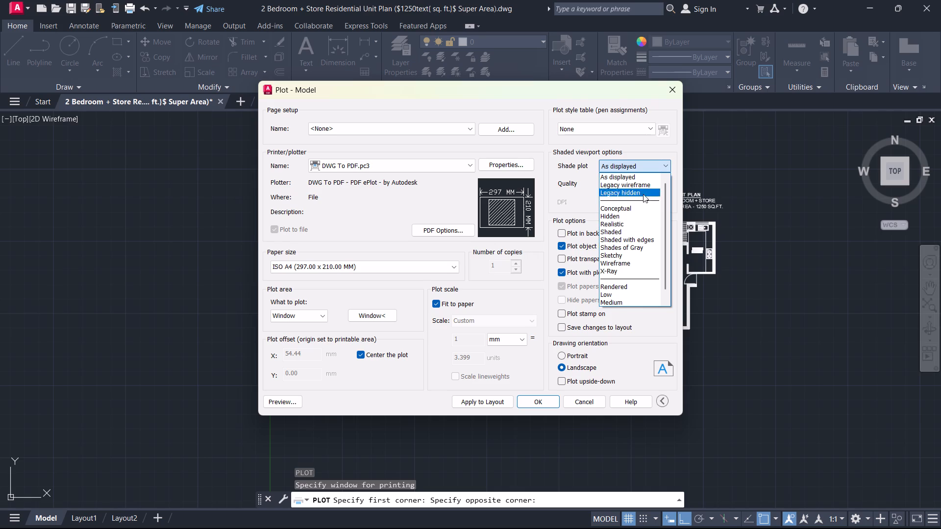
click(646, 186)
click(492, 403)
Plot the drawing to a PDF named cam in the SYMBIOSIS SOLUTIONS folder on the desktop.
click(542, 397)
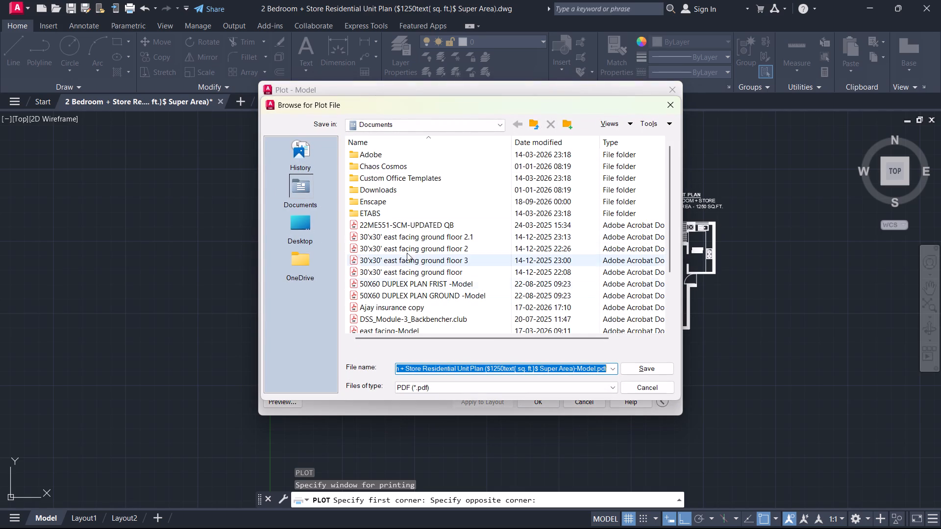
click(306, 234)
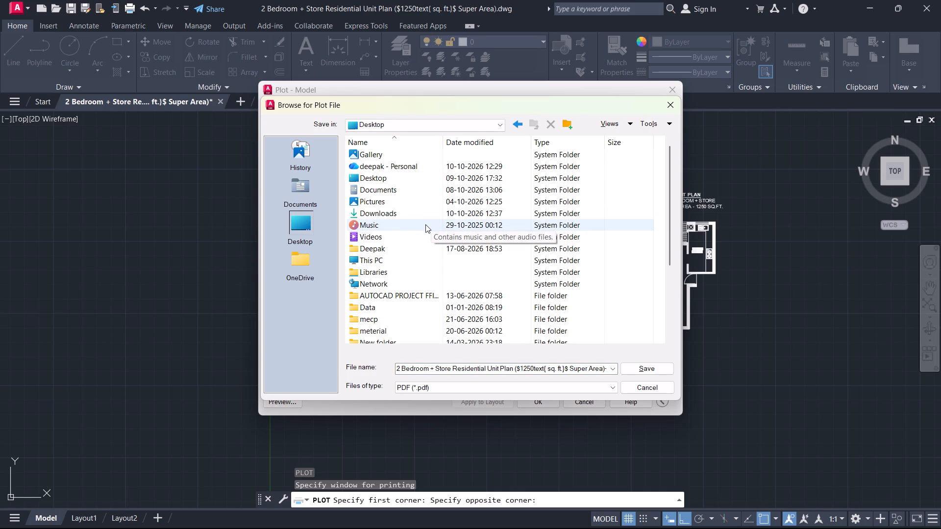
scroll(418, 317, down, 2)
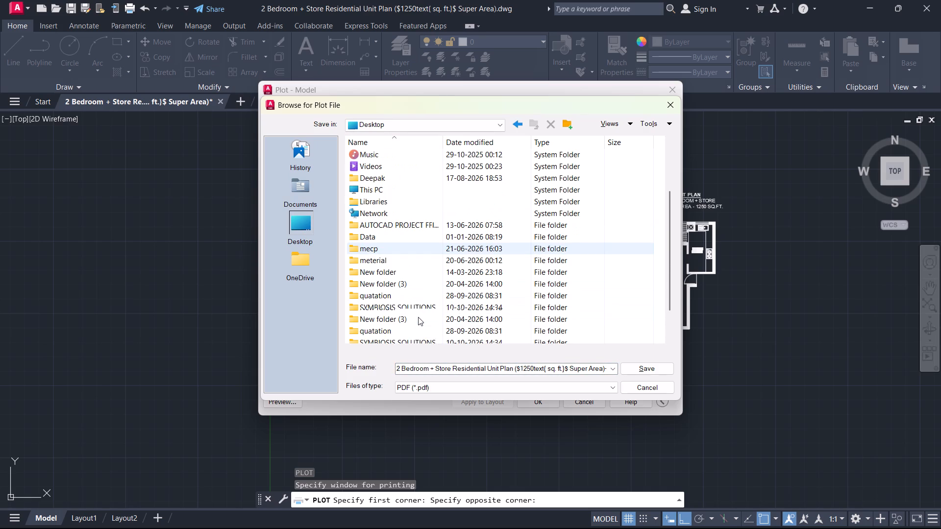
click(417, 316)
double_click(410, 308)
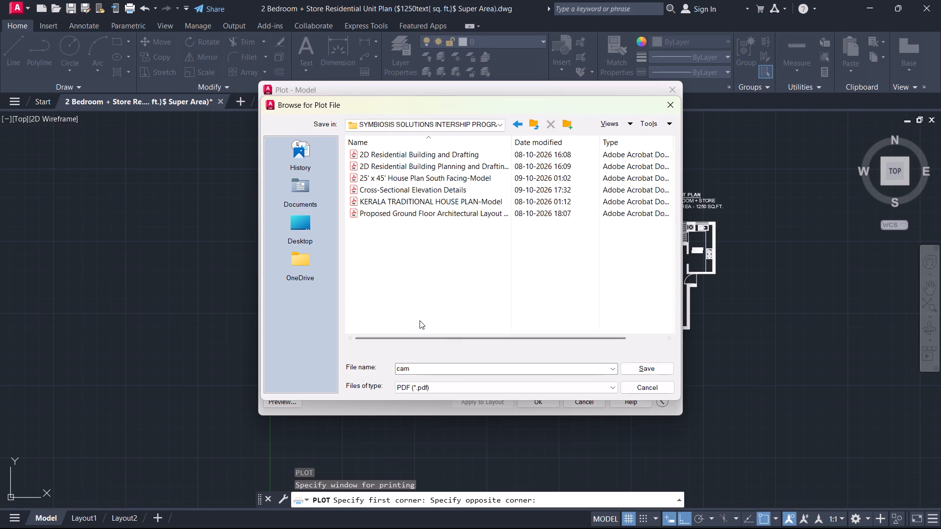
click(418, 370)
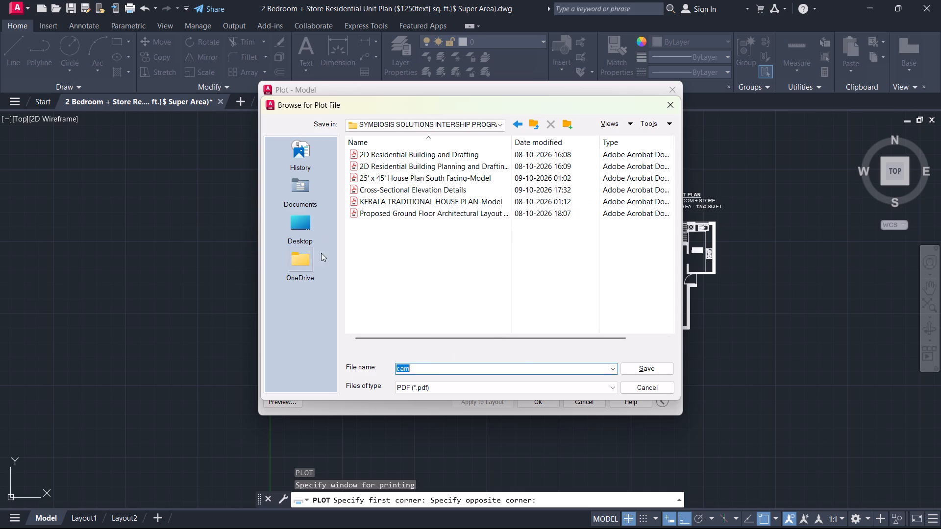
click(650, 365)
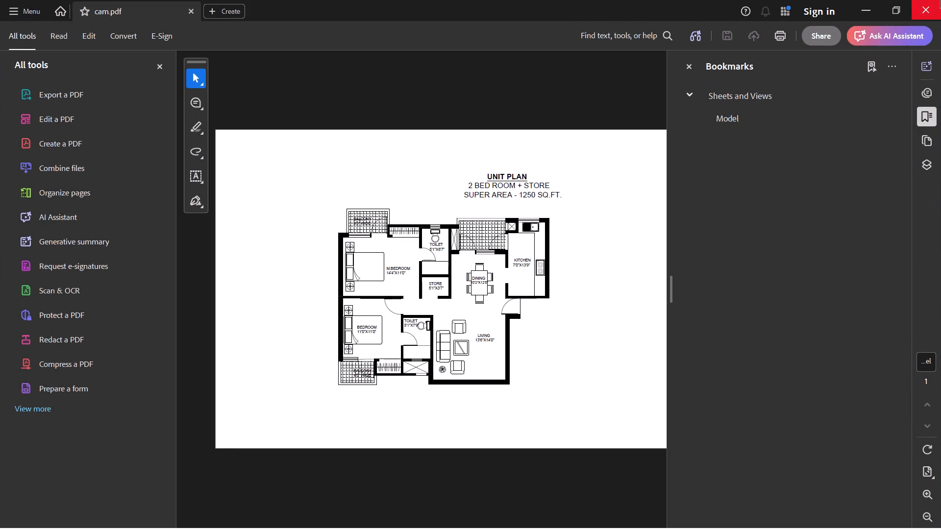
Examine the plotted cam.pdf for line thickness and legibility around the kitchen sink, balconies and rooms, and close it.
scroll(570, 319, up, 5)
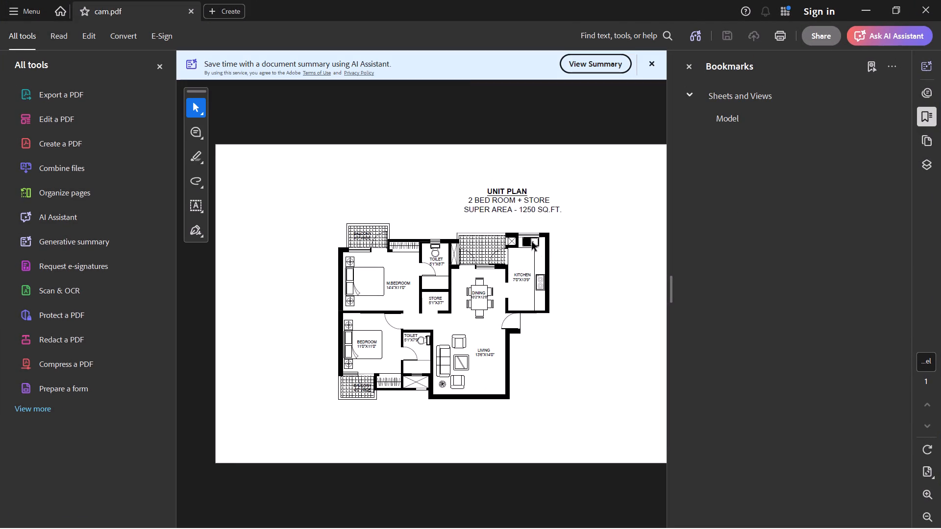
scroll(532, 242, up, 6)
ctrl+scroll(528, 240, up, 7)
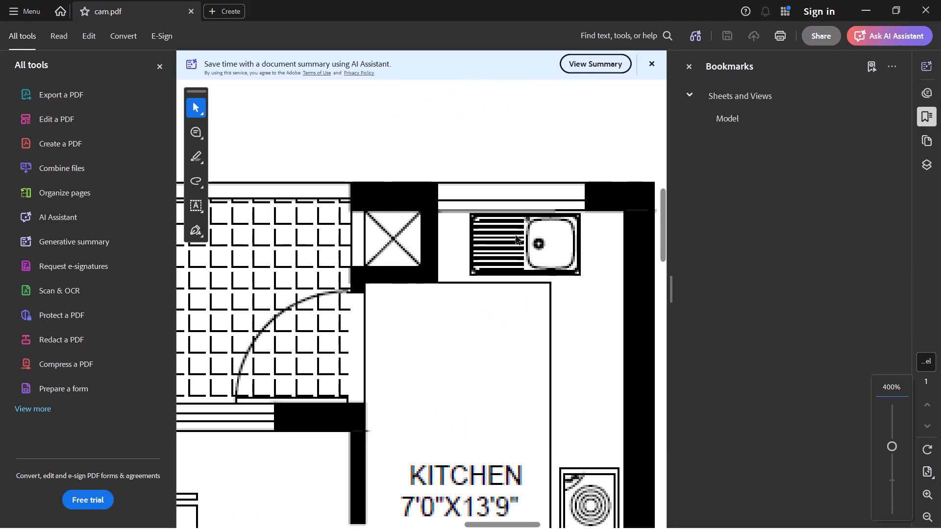
ctrl+scroll(516, 236, up, 2)
scroll(515, 237, down, 4)
ctrl+scroll(515, 237, down, 5)
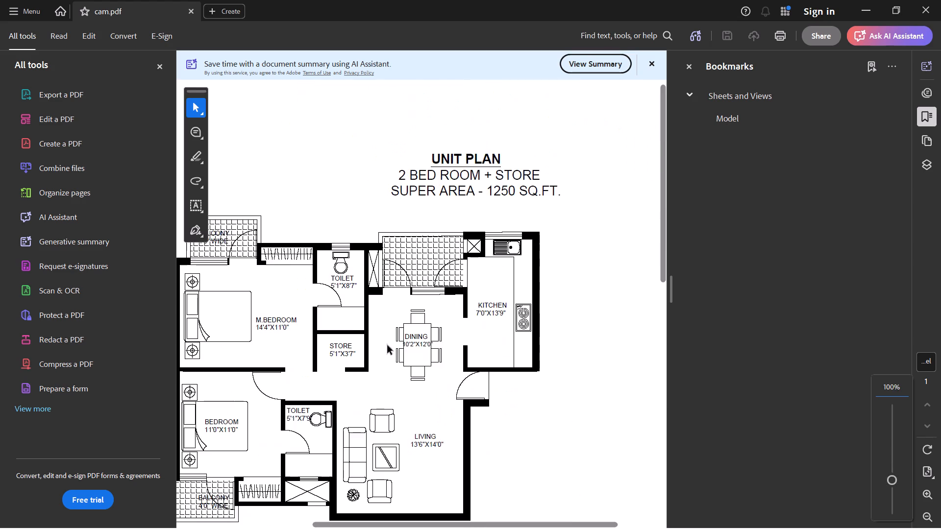
ctrl+scroll(369, 366, down, 1)
scroll(359, 350, up, 11)
ctrl+scroll(347, 329, down, 6)
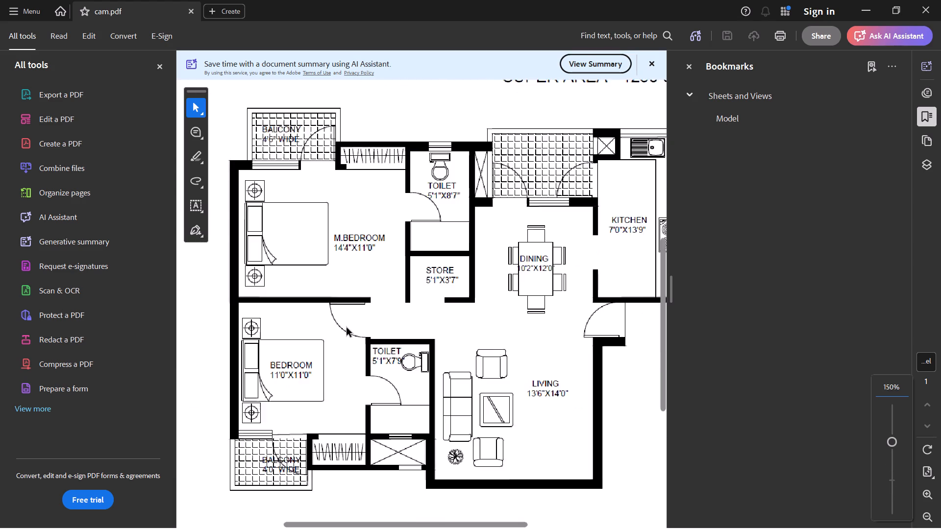
ctrl+scroll(347, 328, down, 6)
ctrl+scroll(323, 310, up, 3)
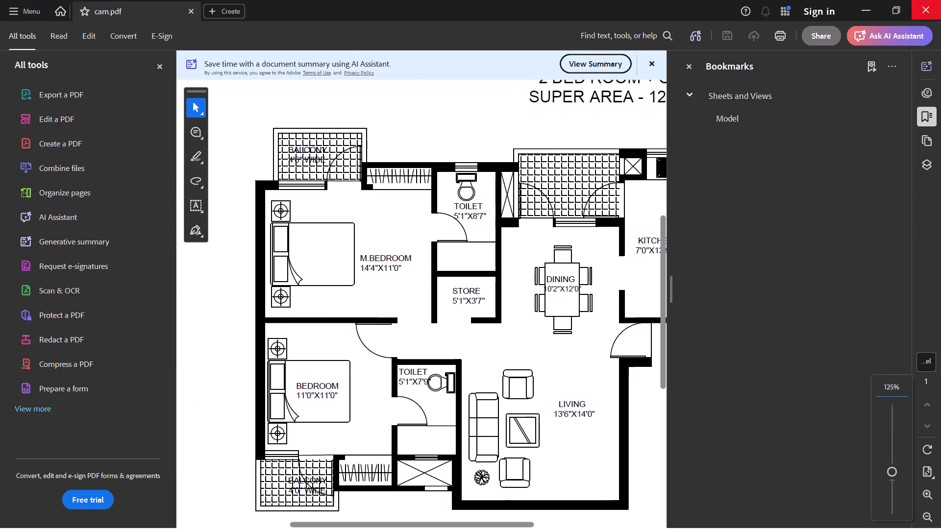
click(940, 0)
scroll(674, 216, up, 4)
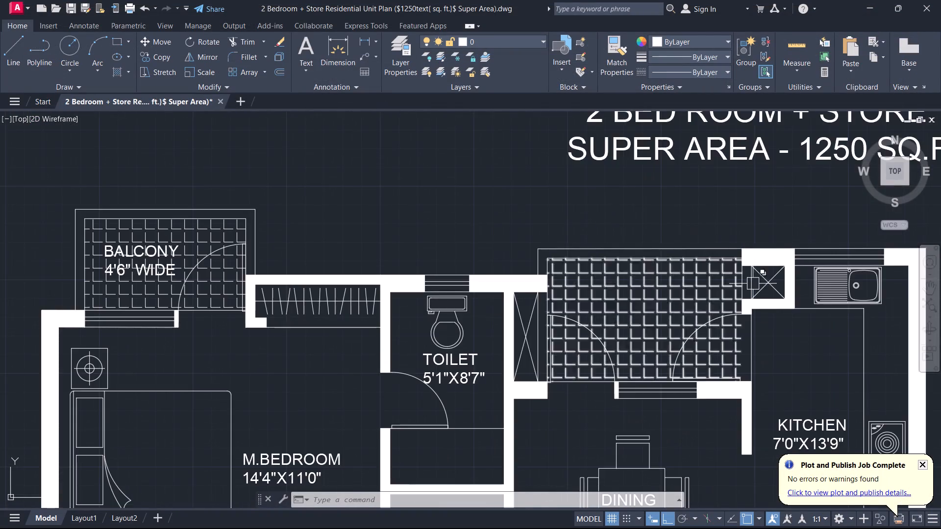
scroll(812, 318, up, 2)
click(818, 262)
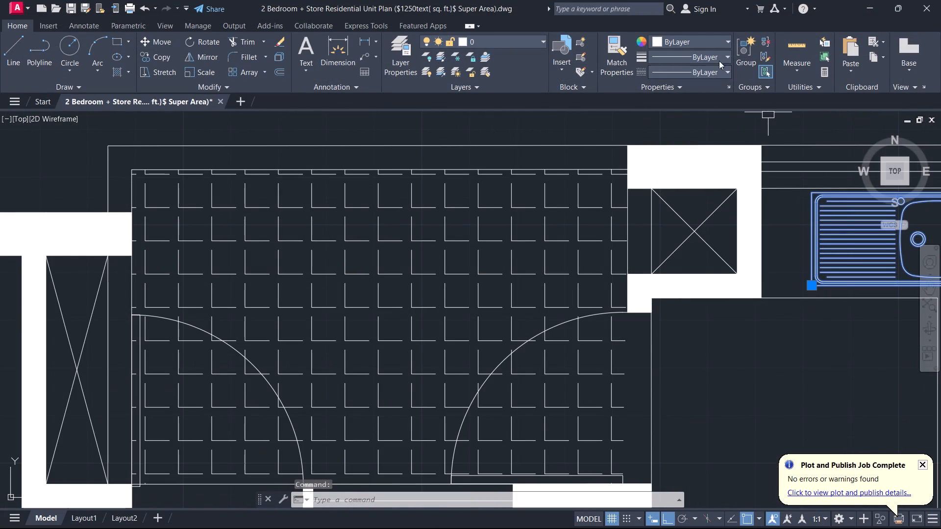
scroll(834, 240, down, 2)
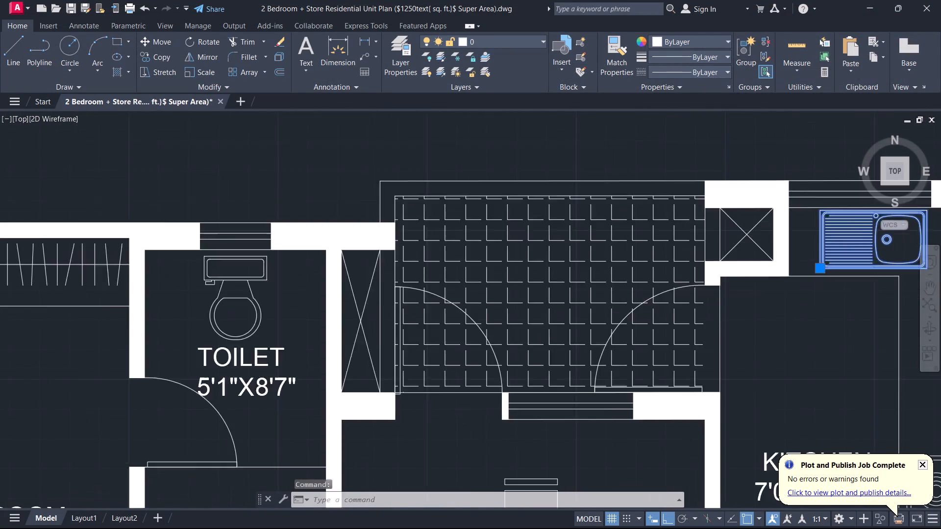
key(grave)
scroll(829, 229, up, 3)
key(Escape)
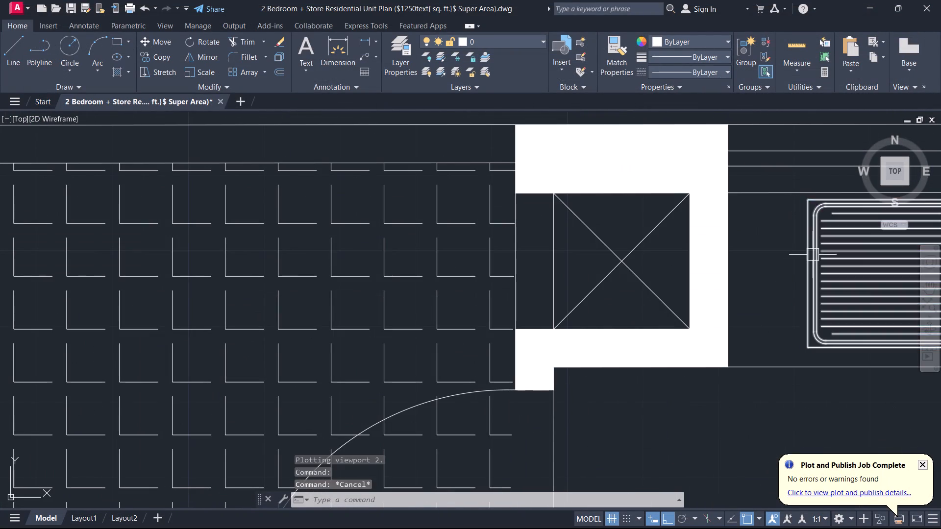
Select everything similar to the kitchen sink, adjacent wall line, counter line and stove, and set the lineweight to 0.00 mm.
click(814, 258)
drag(778, 210, 772, 208)
click(765, 180)
right_click(778, 196)
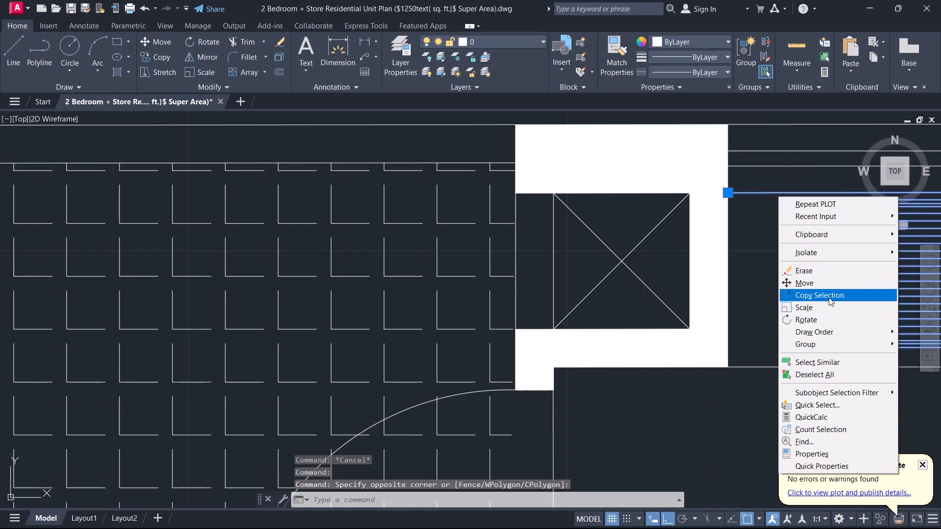
click(819, 364)
scroll(588, 265, down, 4)
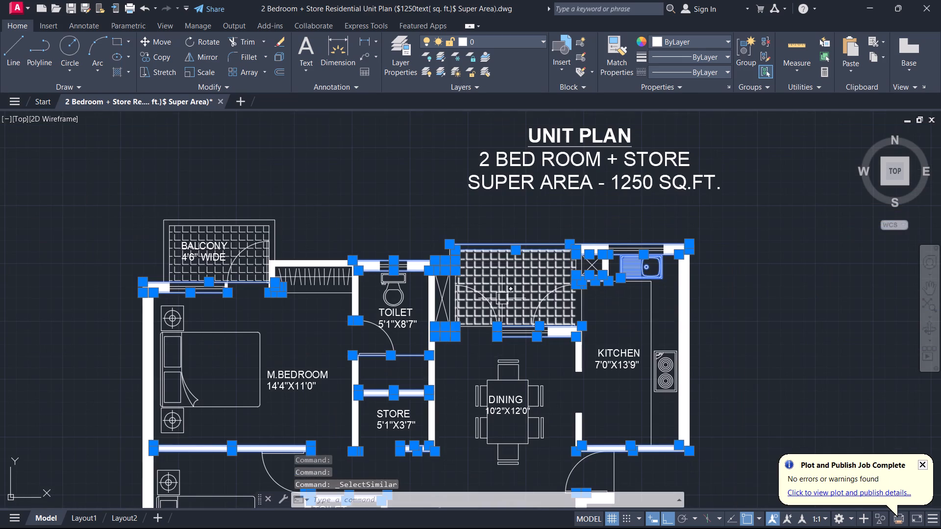
scroll(669, 399, up, 2)
click(663, 413)
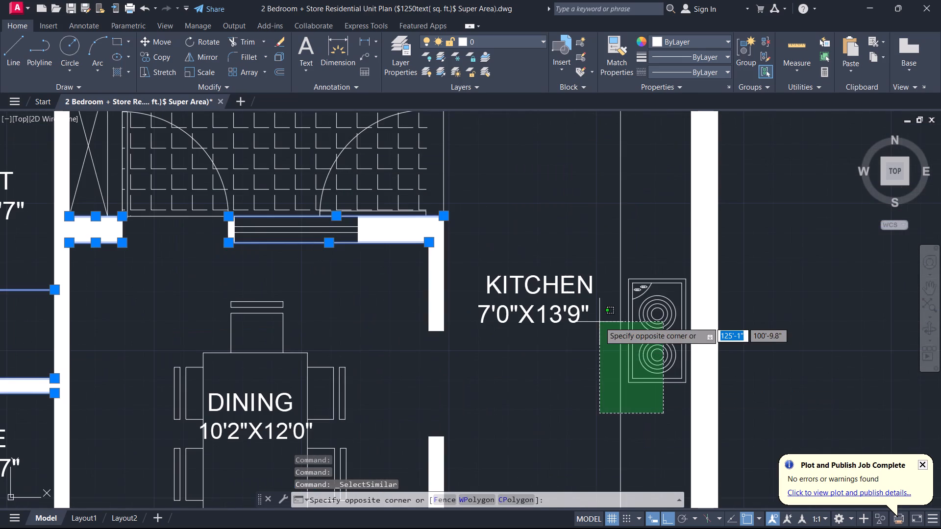
click(598, 319)
scroll(598, 319, down, 2)
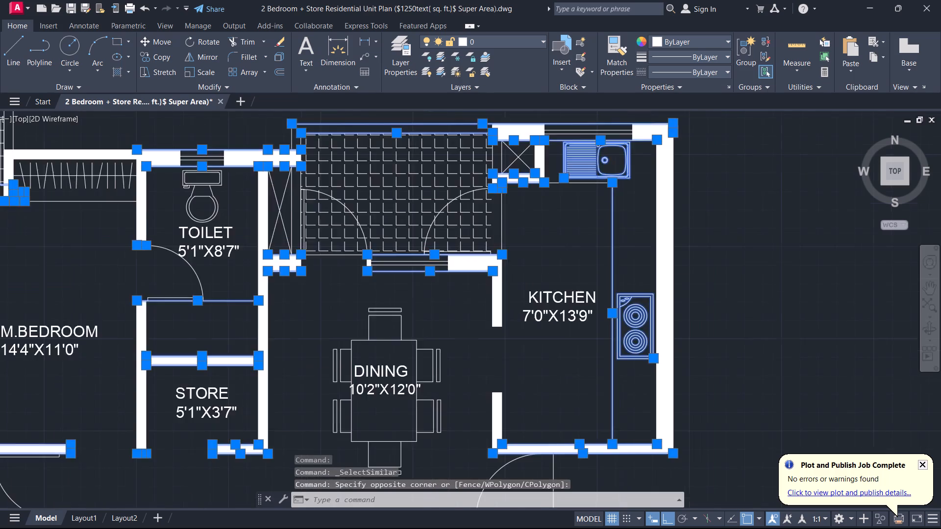
scroll(608, 373, up, 1)
right_click(608, 373)
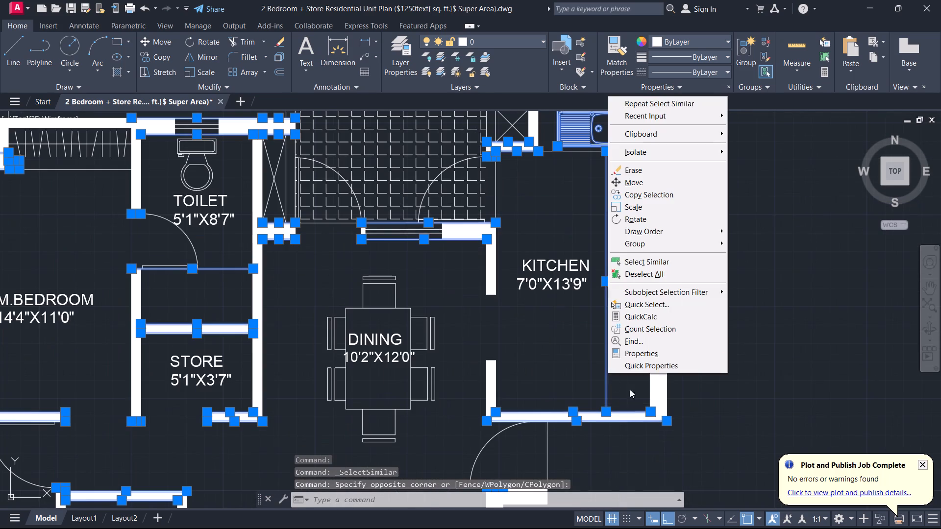
click(631, 258)
scroll(612, 291, down, 2)
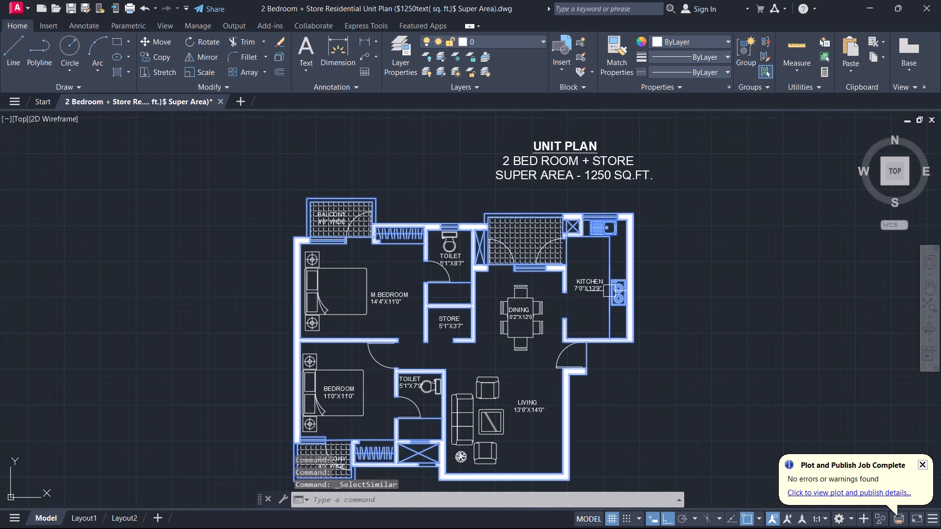
click(668, 55)
click(685, 109)
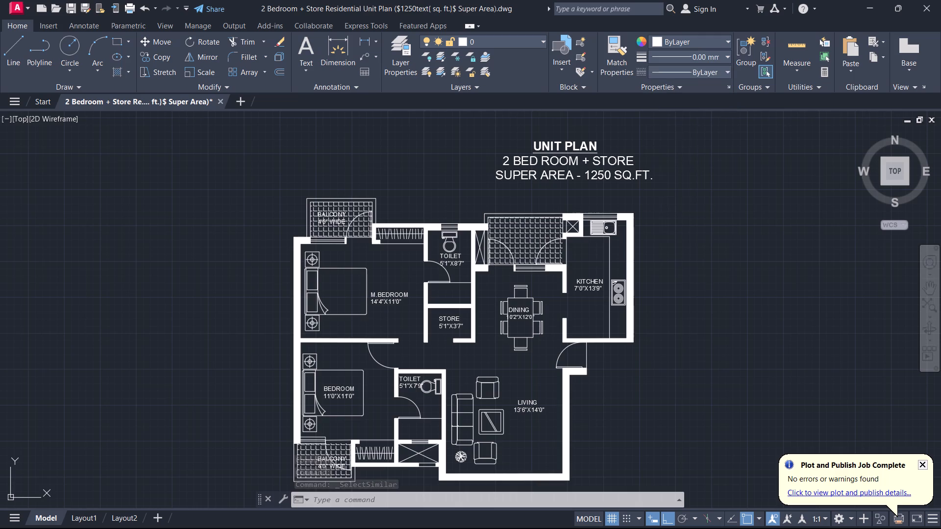
Save the drawing.
key(ctrl+s)
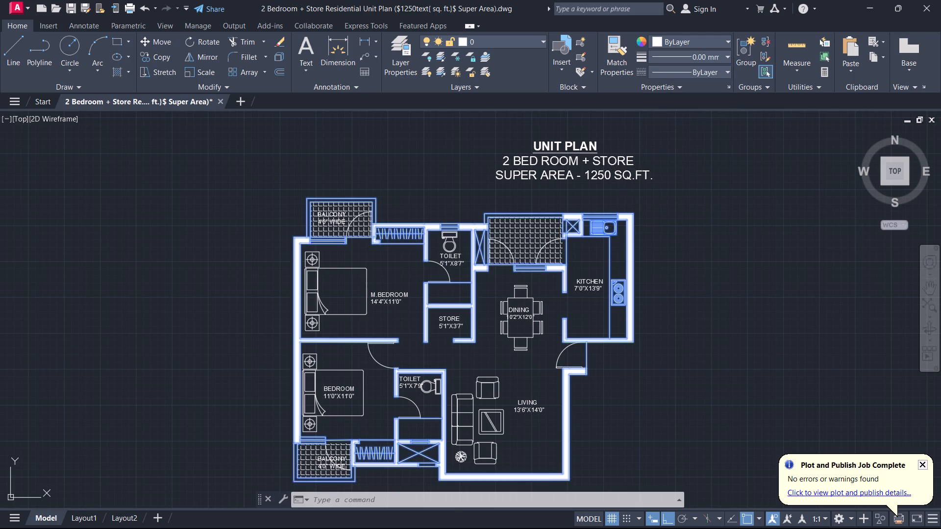
Plot the unit plan with DWG To PDF on A4 landscape into the SYMBIOSIS SOLUTIONS folder, keeping the suggested drawing-based file name.
text(DW)
key(space)
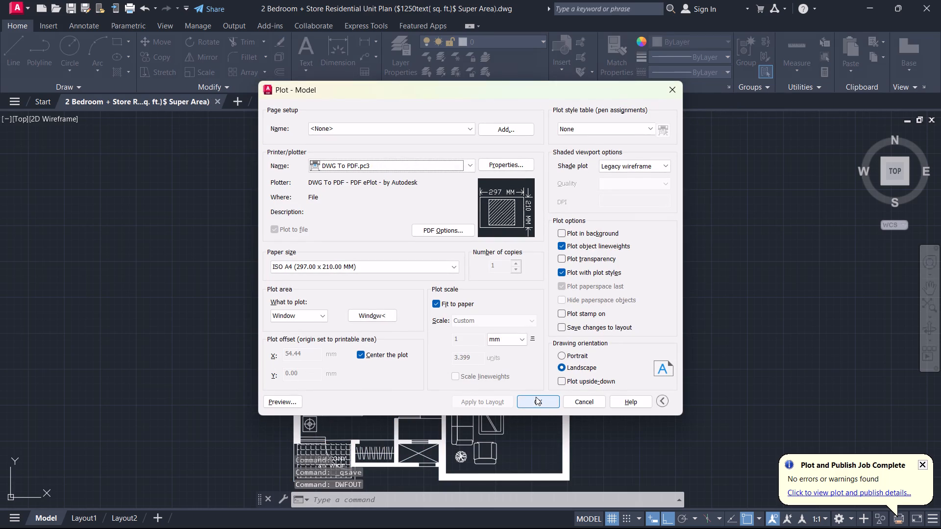
click(536, 397)
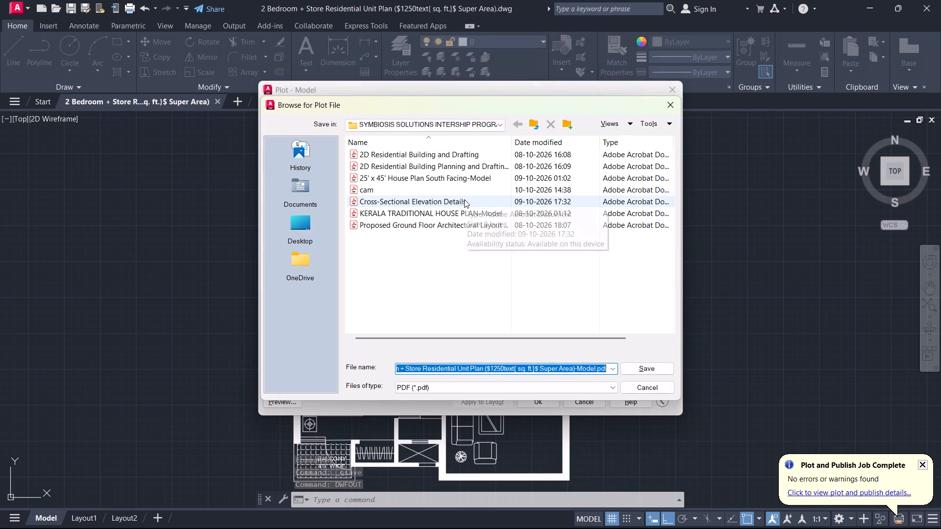
click(469, 193)
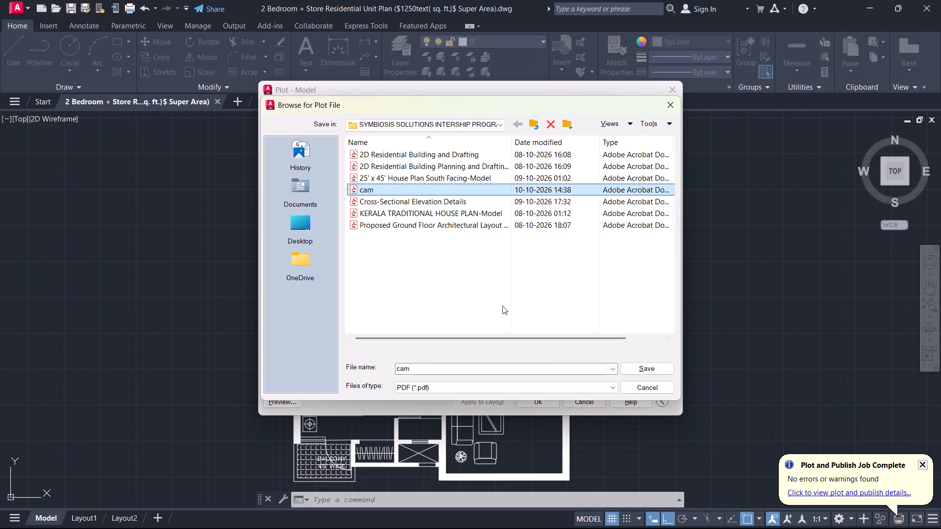
key(ctrl+z)
click(666, 112)
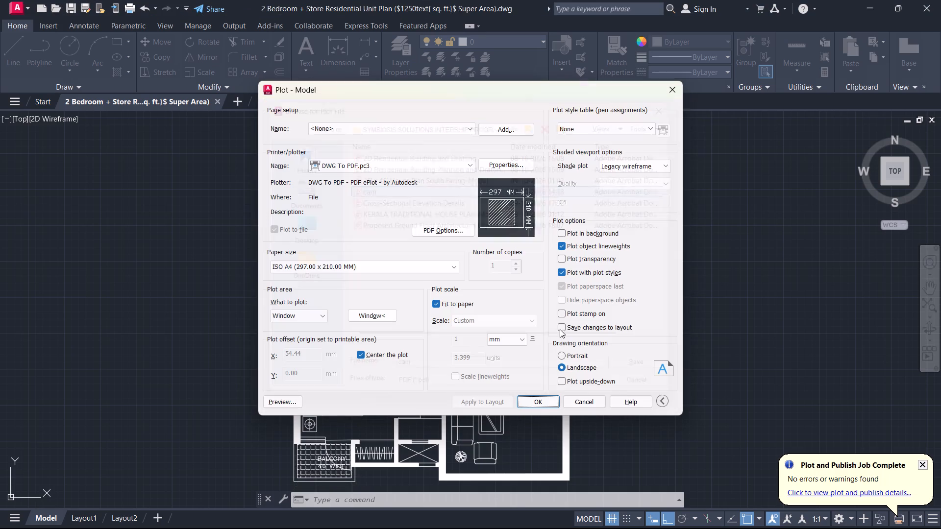
click(543, 403)
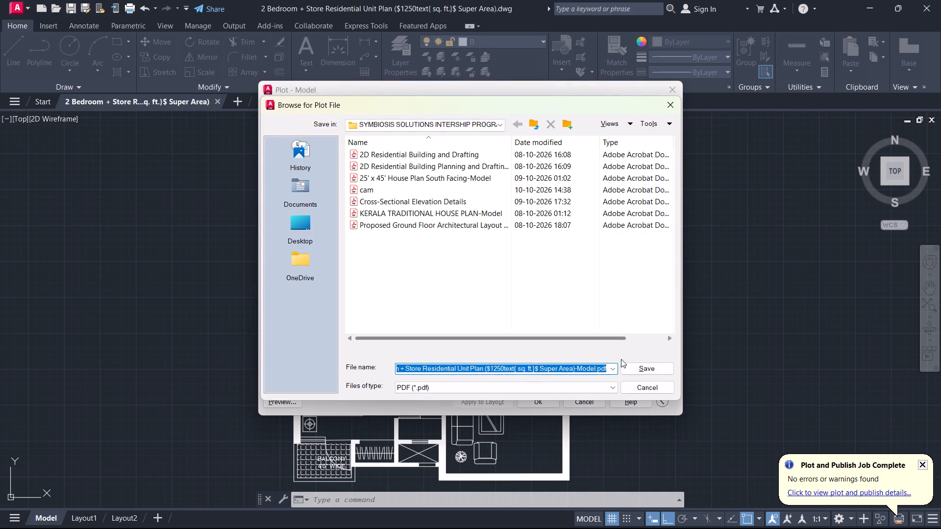
click(646, 368)
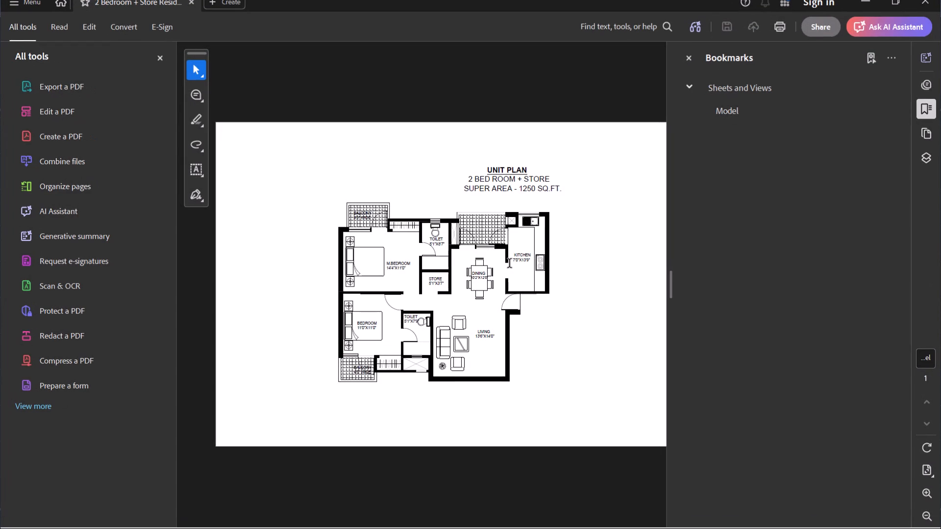
Examine the line thickness and legibility around the kitchen sink and rooms in the plotted PDF, and close it.
scroll(529, 230, up, 5)
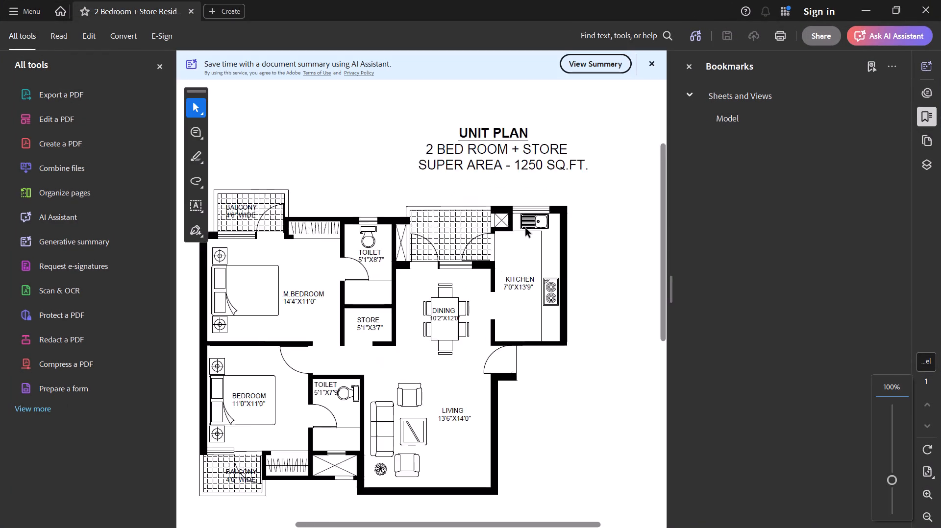
scroll(525, 228, up, 3)
ctrl+scroll(525, 228, up, 5)
click(940, 0)
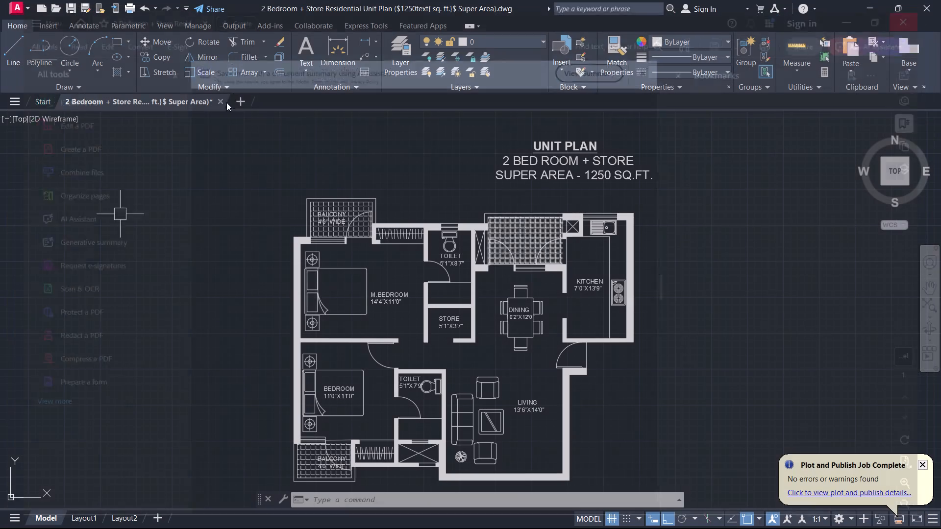
Save the unit plan drawing.
key(ctrl+s)
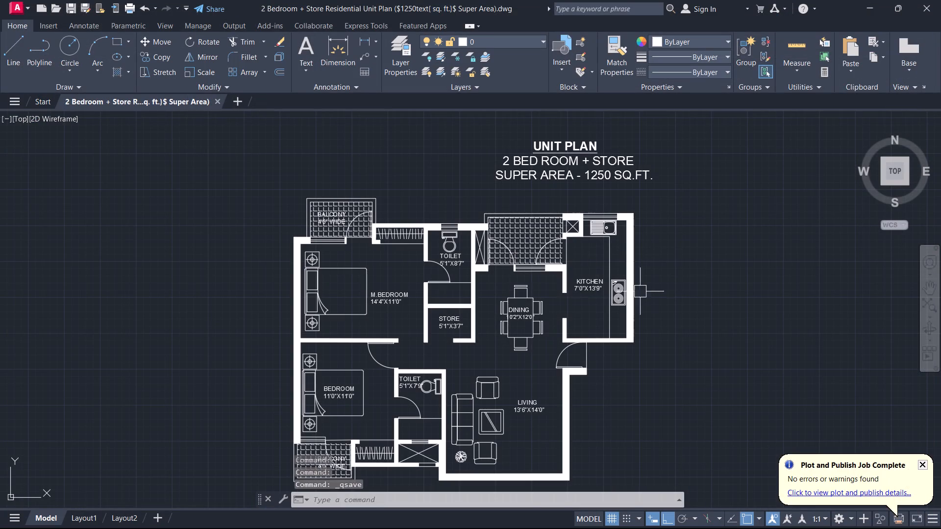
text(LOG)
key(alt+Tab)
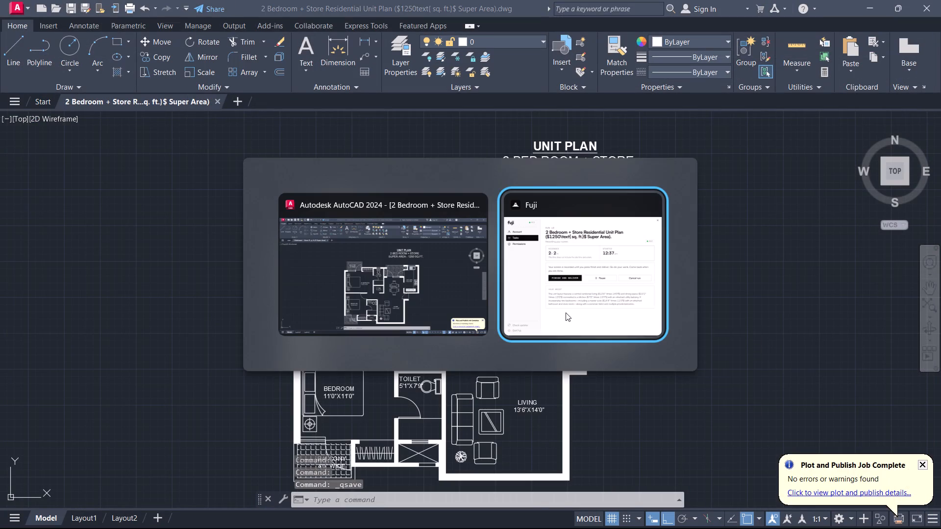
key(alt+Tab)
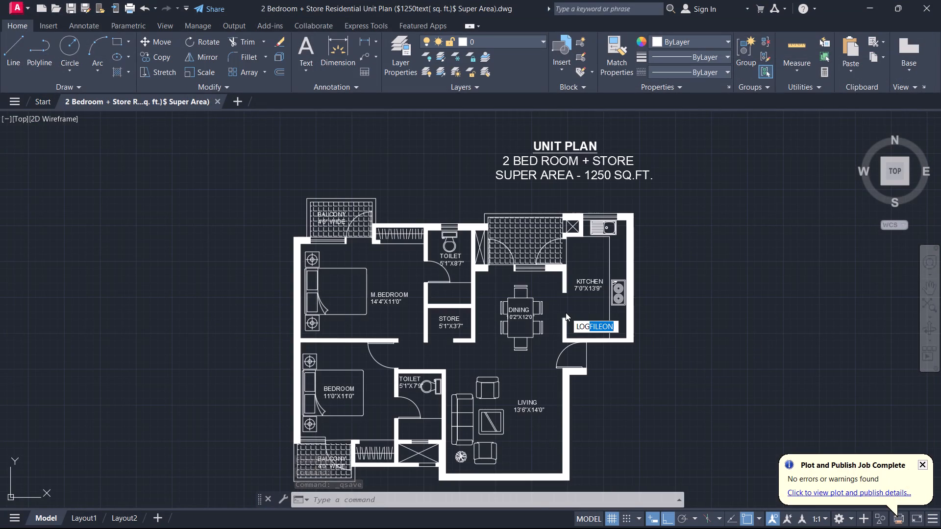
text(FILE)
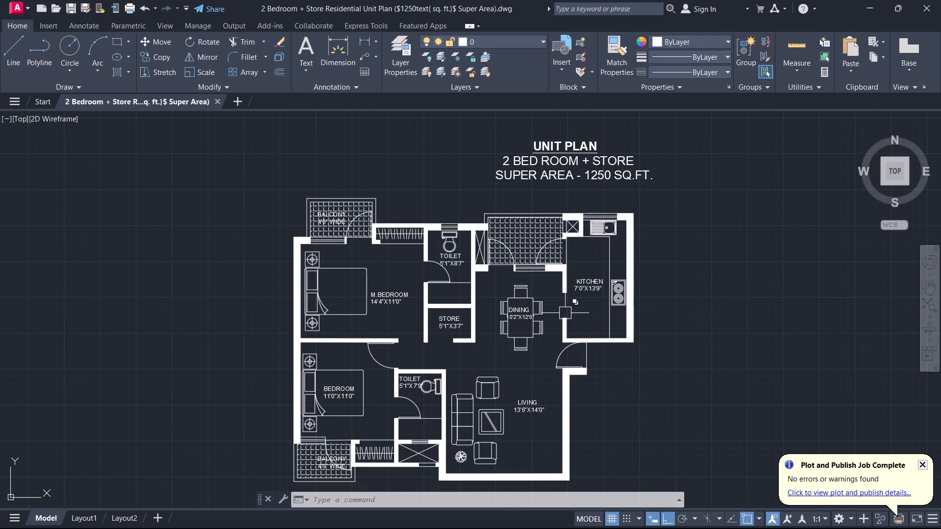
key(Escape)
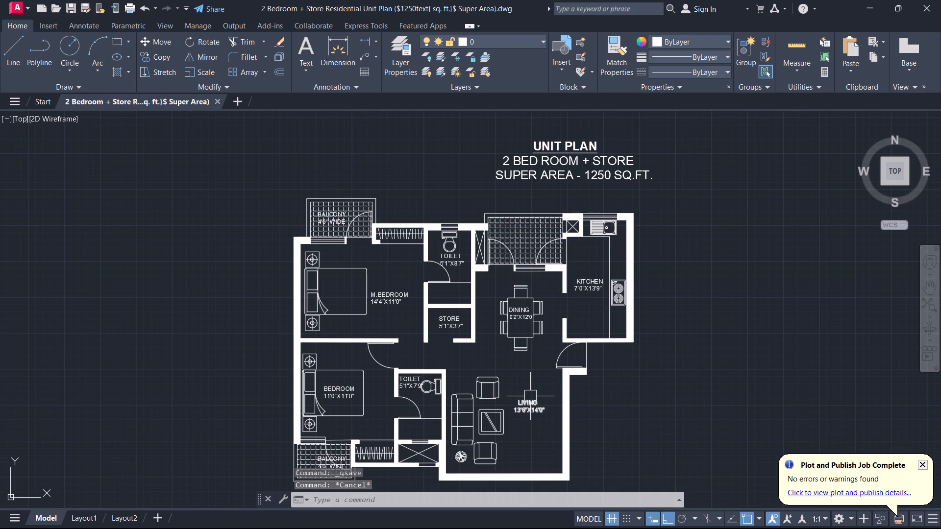
Turn off command log recording with LOGFILEOFF.
text(LOG)
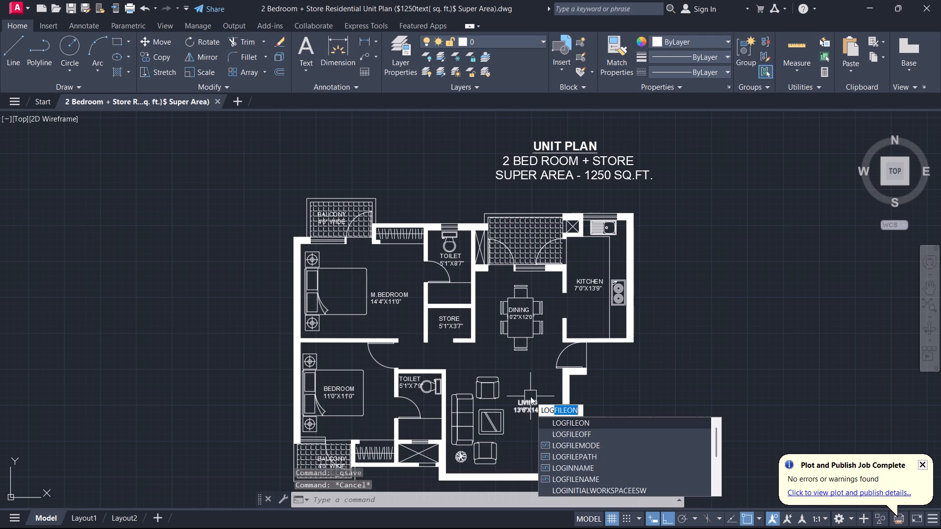
key(Down)
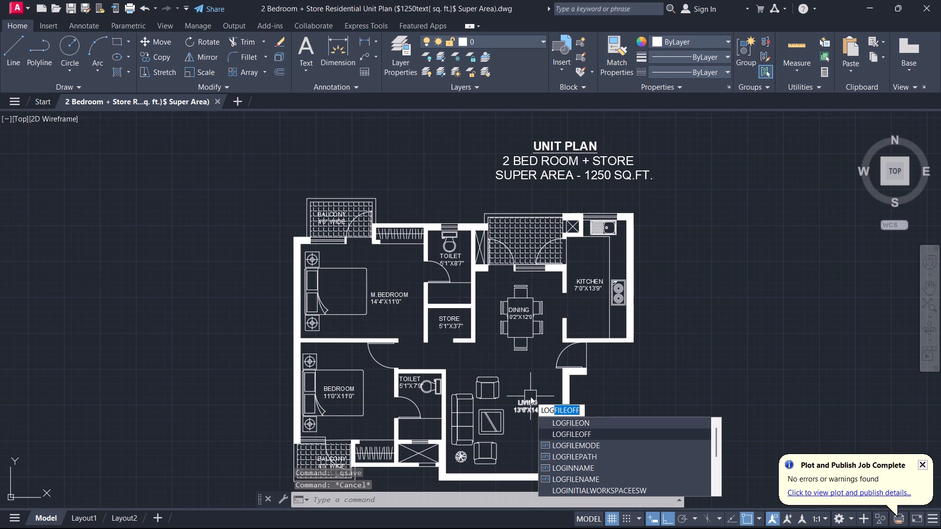
key(Return)
Close AutoCAD.
click(940, 0)
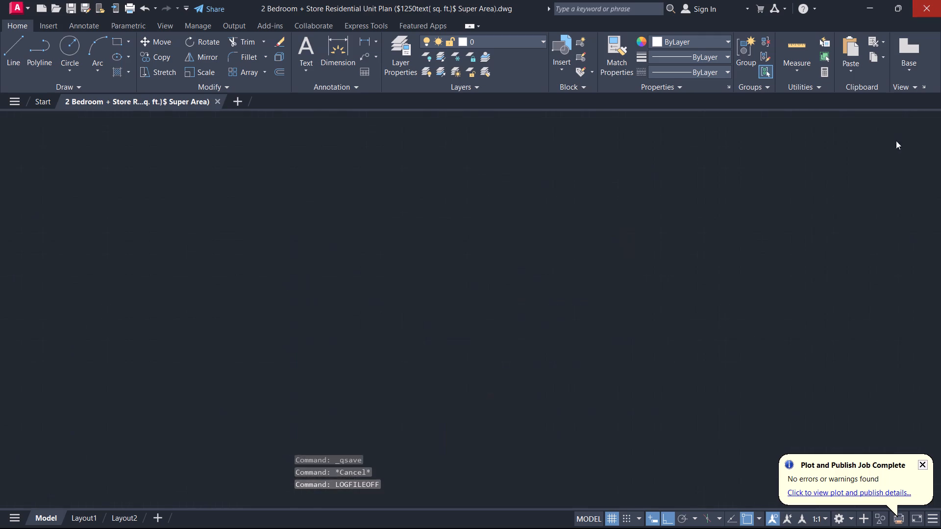